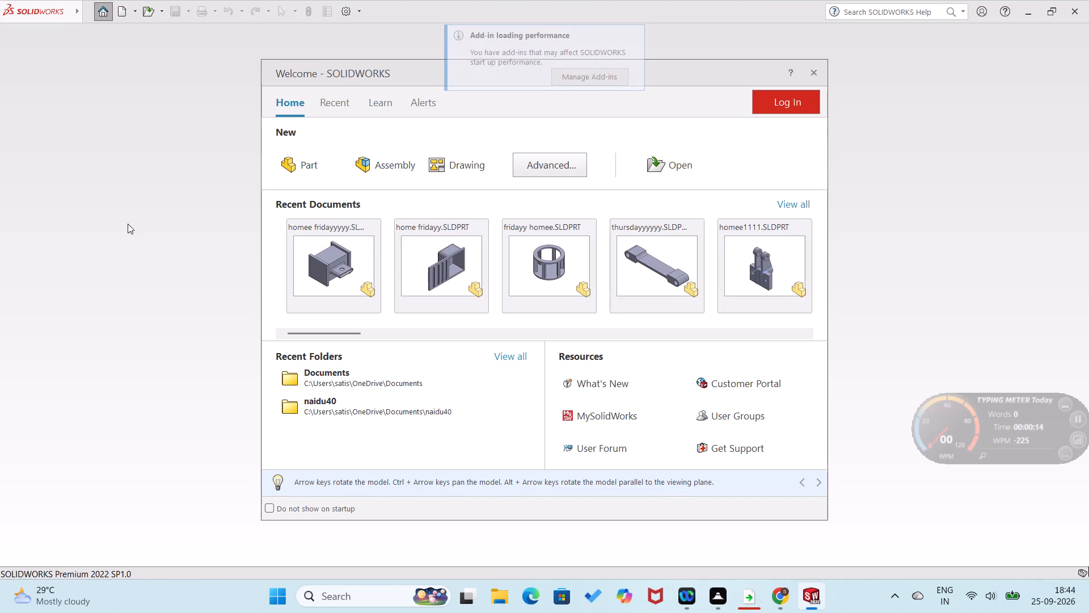
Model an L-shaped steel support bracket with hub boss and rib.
Create a new part and start a sketch on the Front Plane.
{"action": "left_click", "coordinate": [288, 161]}
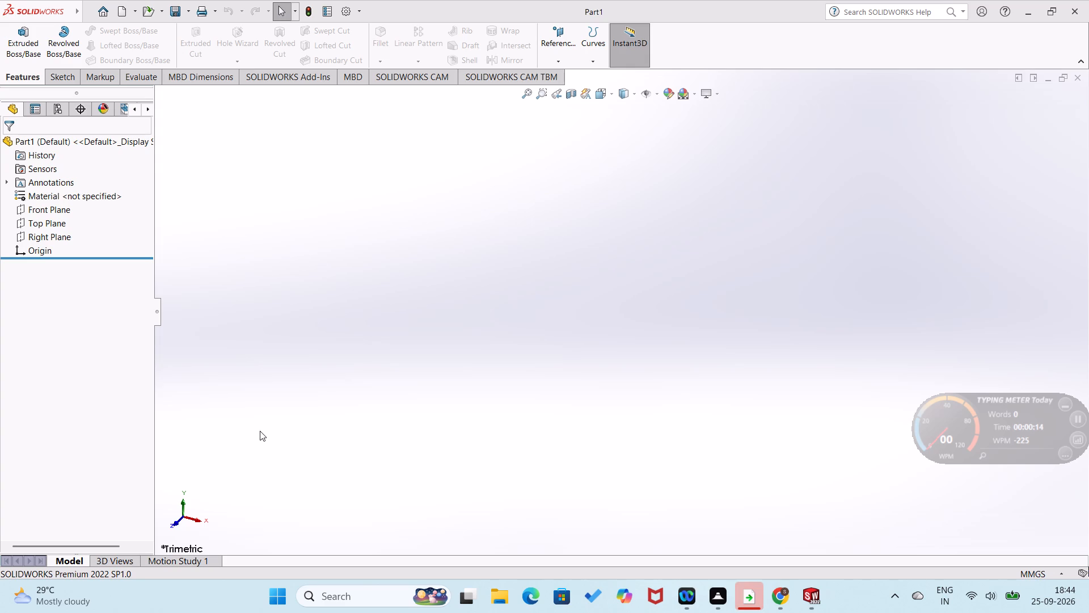
{"action": "left_click", "coordinate": [62, 213]}
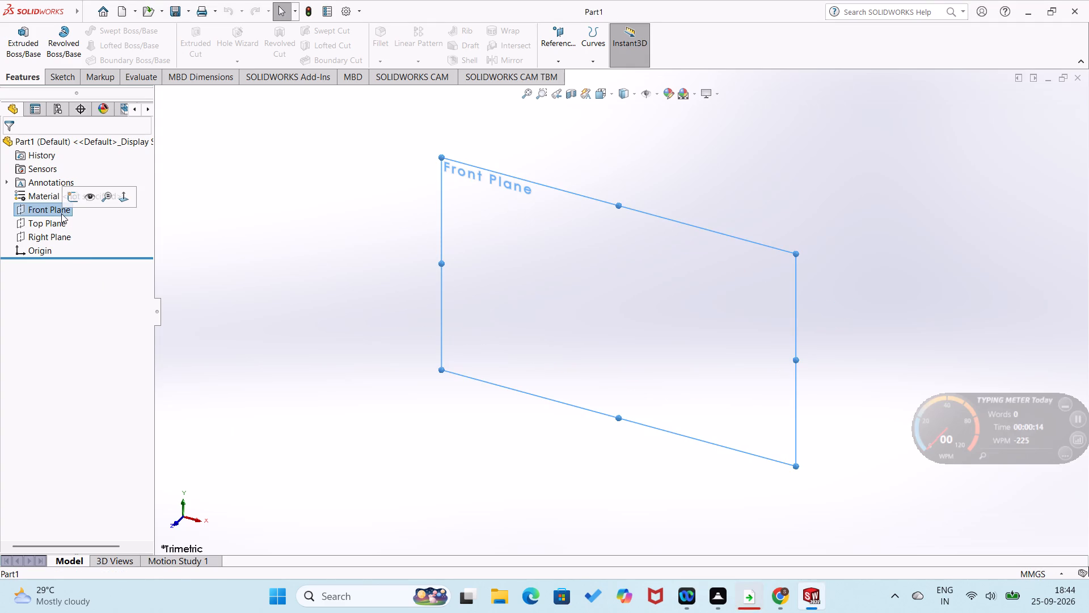
{"action": "left_click", "coordinate": [71, 203]}
{"action": "left_click", "coordinate": [277, 335]}
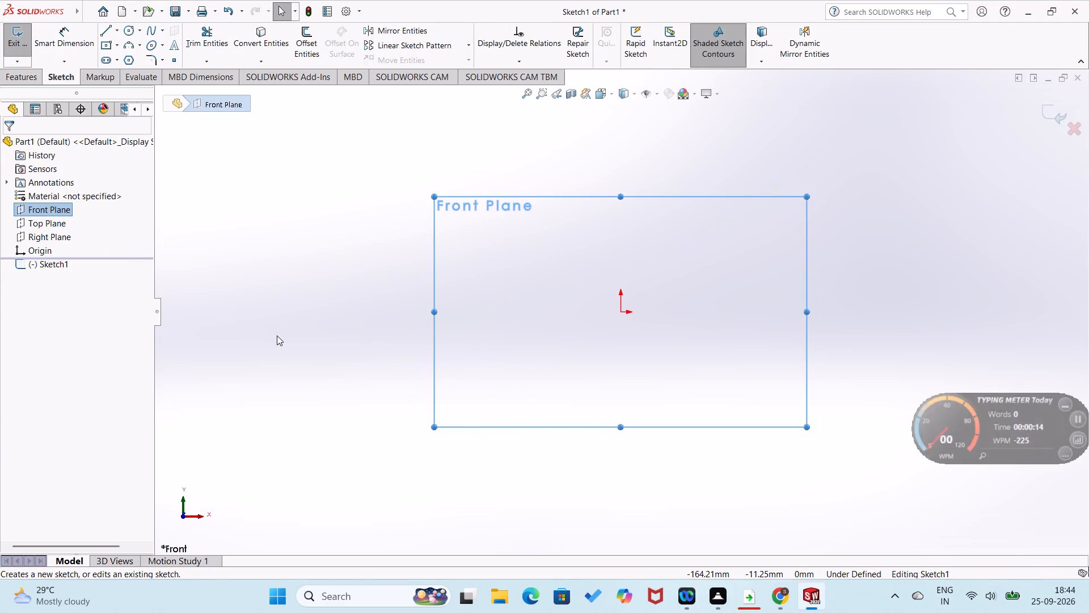
Sketch from the origin a line about 27.5 mm up, a 25 mm line left, two connected arcs stepping down, and a 56 mm horizontal line.
{"action": "right_click_drag", "start_coordinate": [378, 349], "coordinate": [176, 372]}
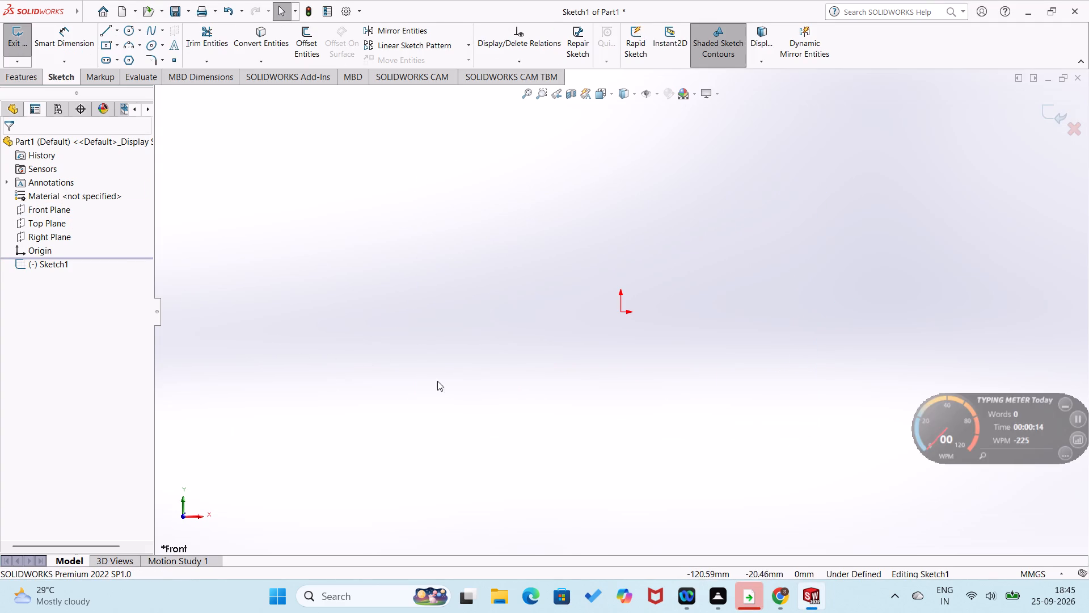
{"action": "left_click", "coordinate": [619, 310]}
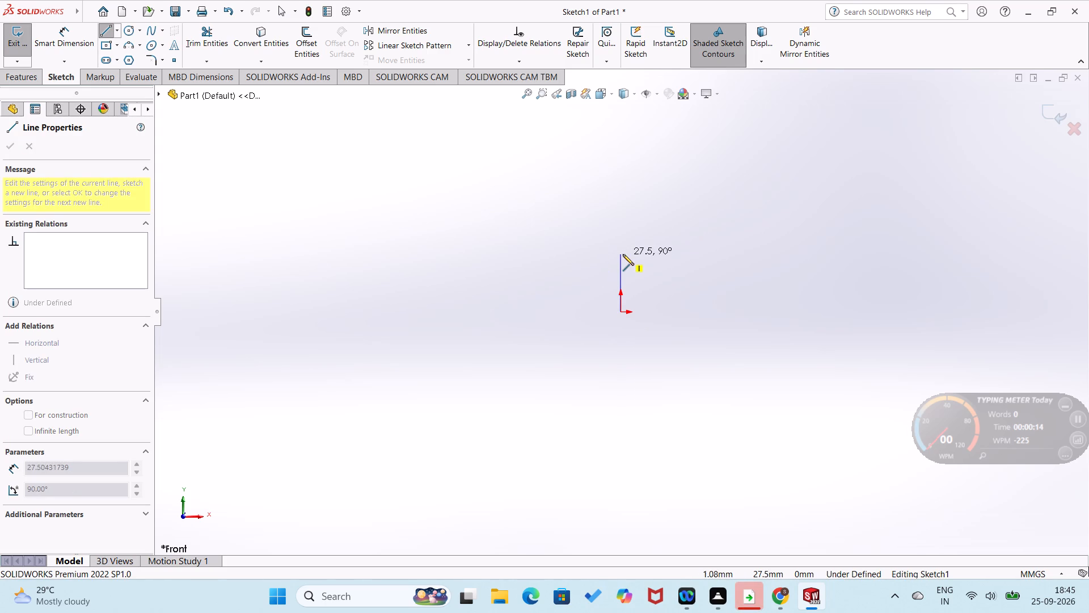
{"action": "left_click", "coordinate": [623, 254]}
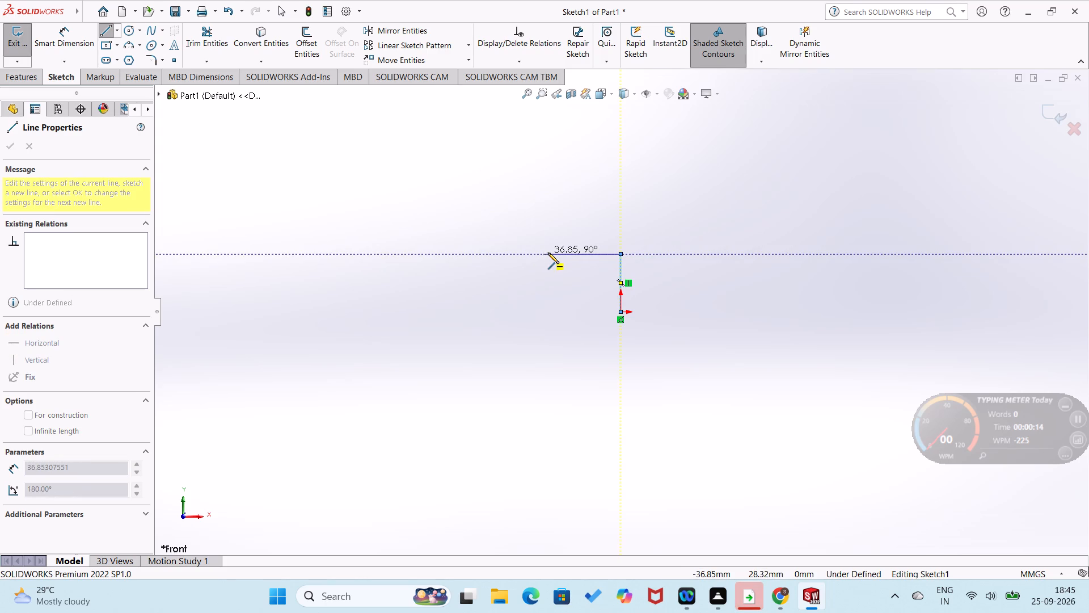
{"action": "left_click", "coordinate": [568, 253]}
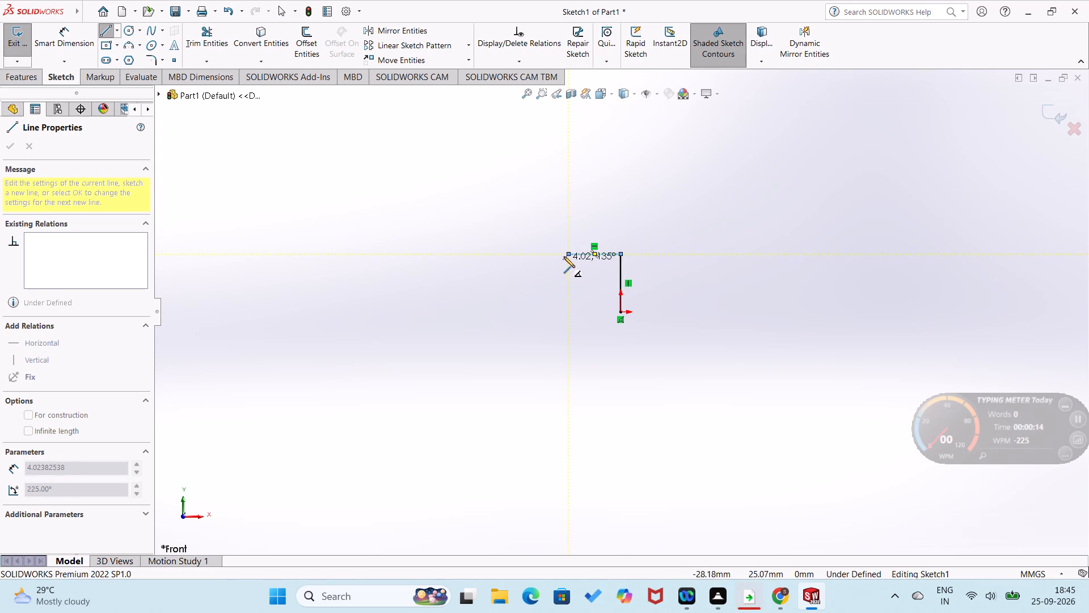
{"action": "left_click", "coordinate": [527, 282]}
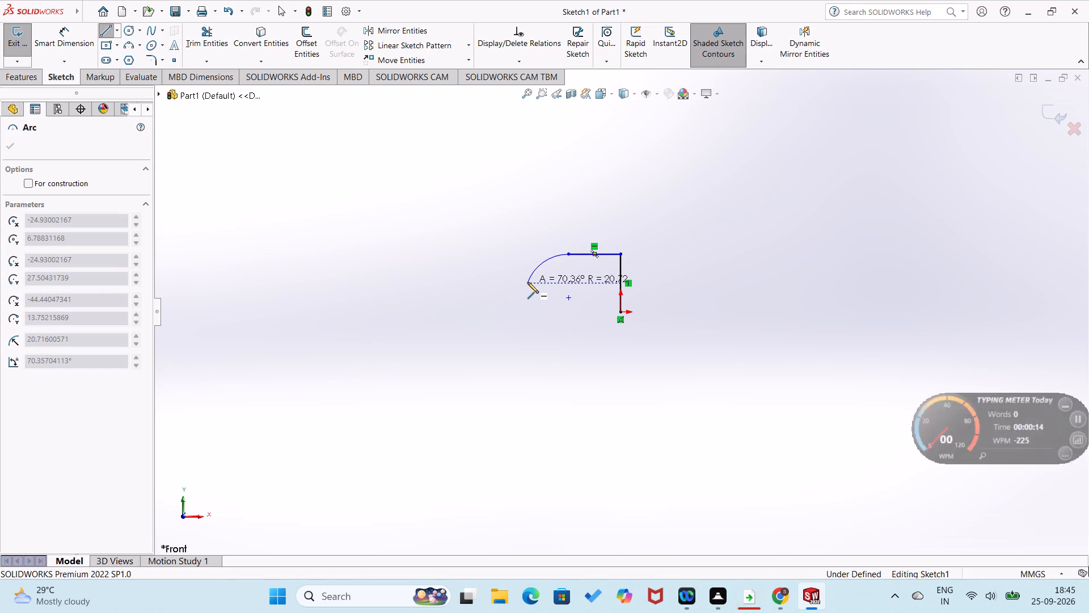
{"action": "left_click", "coordinate": [503, 304]}
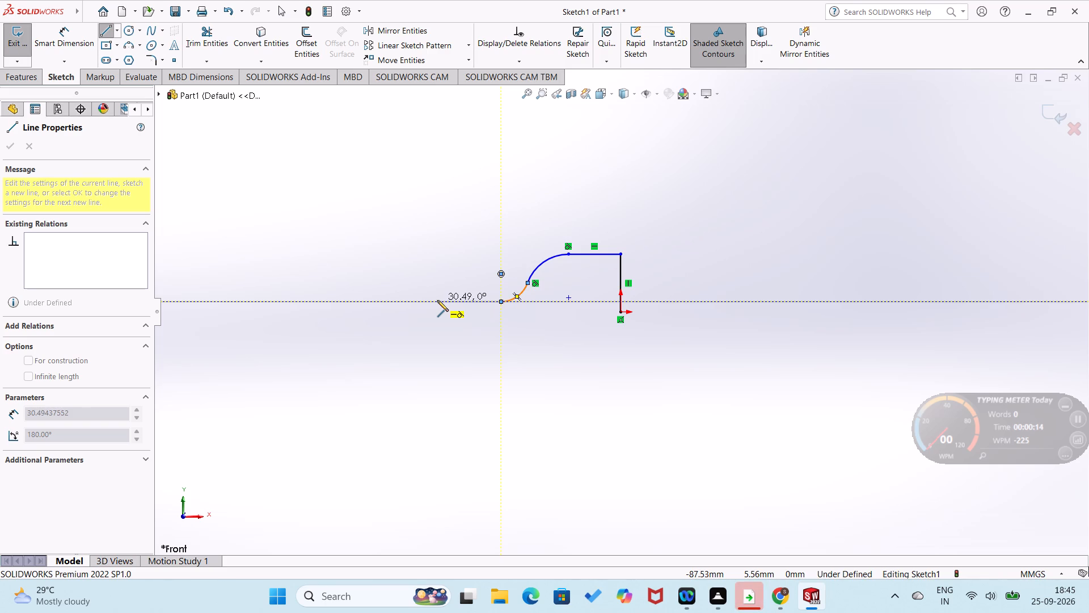
{"action": "left_click", "coordinate": [366, 300]}
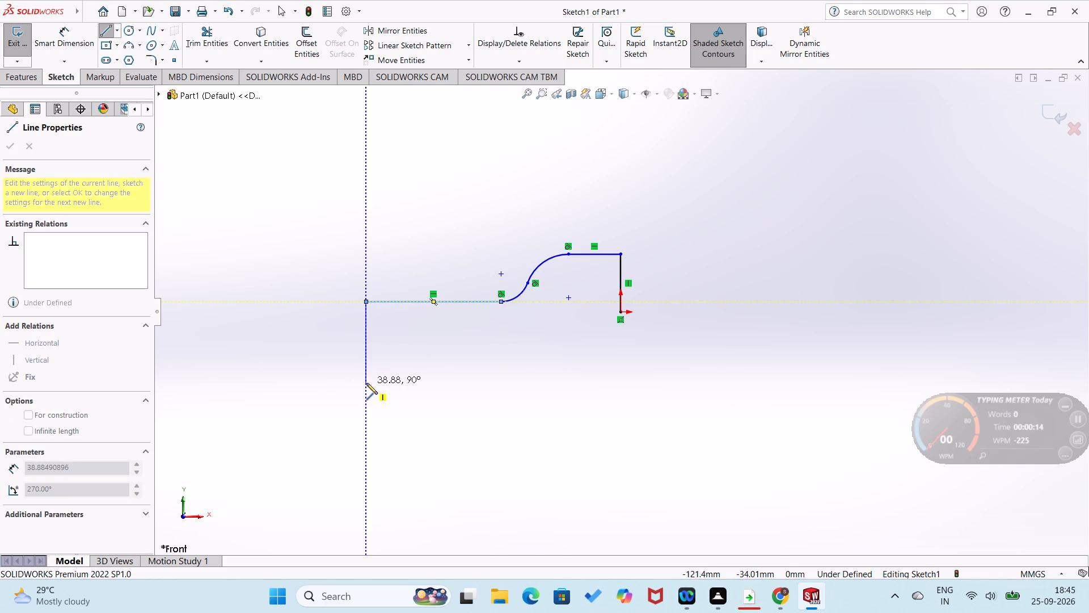
Close the profile with a vertical line about 39 mm down, a lower line, two arcs, a 27 mm line and a vertical back to the origin.
{"action": "left_click", "coordinate": [366, 383]}
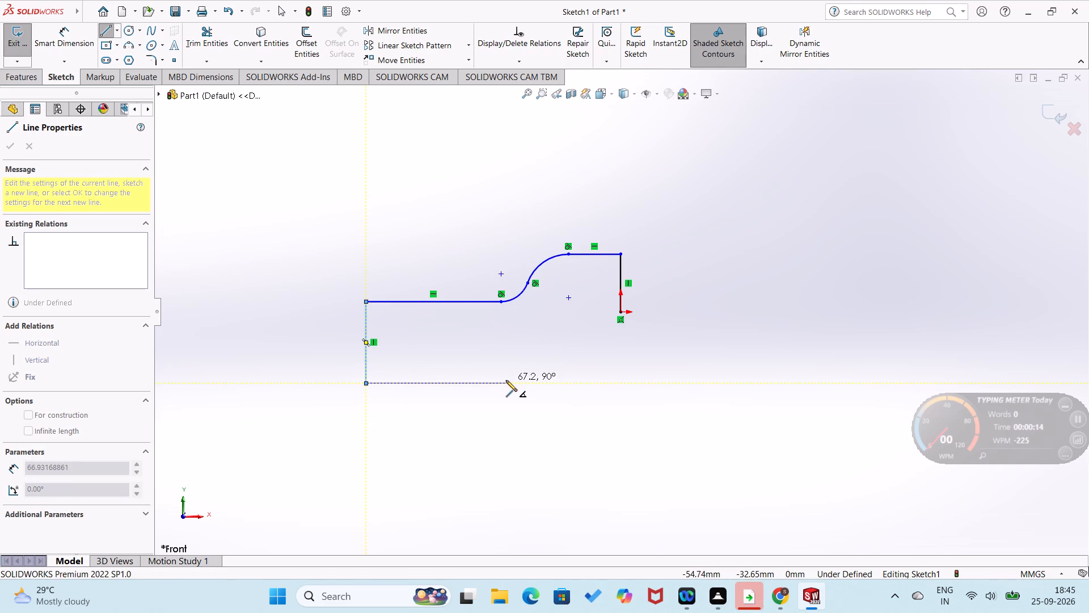
{"action": "left_click", "coordinate": [501, 383]}
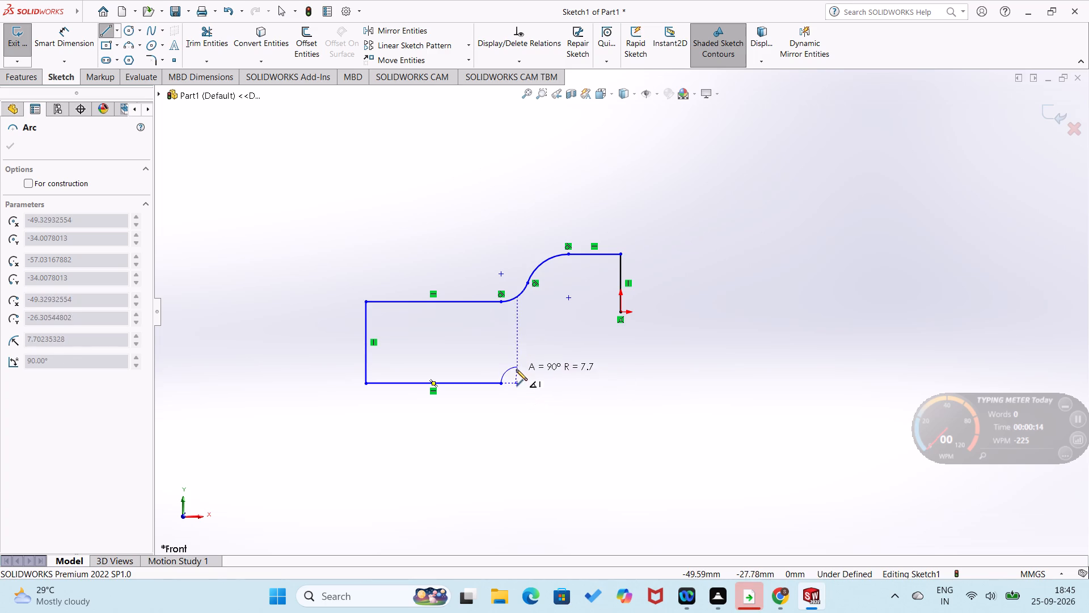
{"action": "left_click", "coordinate": [526, 410]}
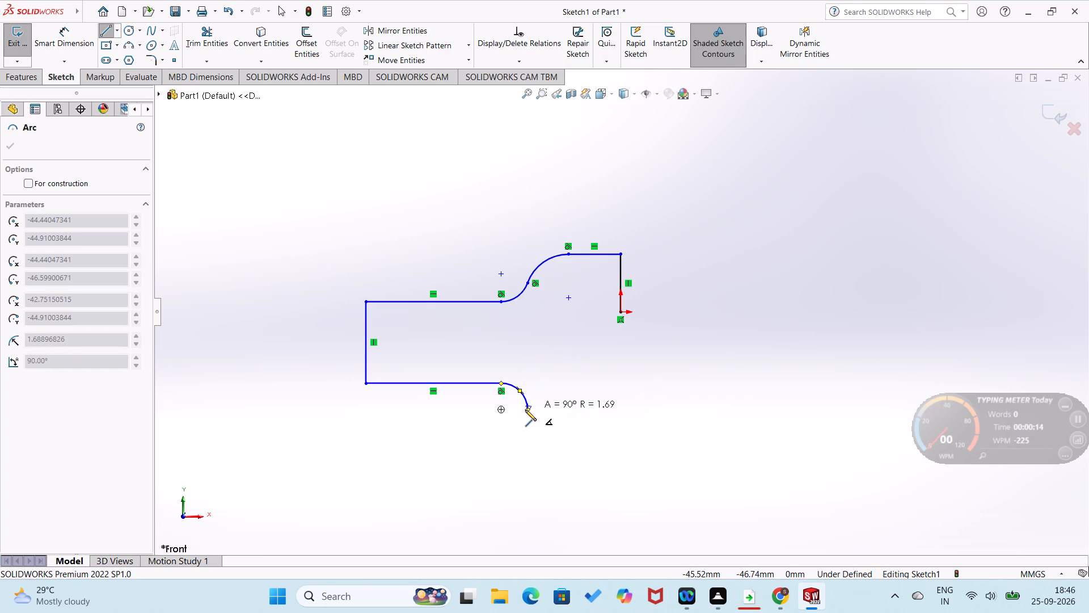
{"action": "left_click", "coordinate": [564, 398]}
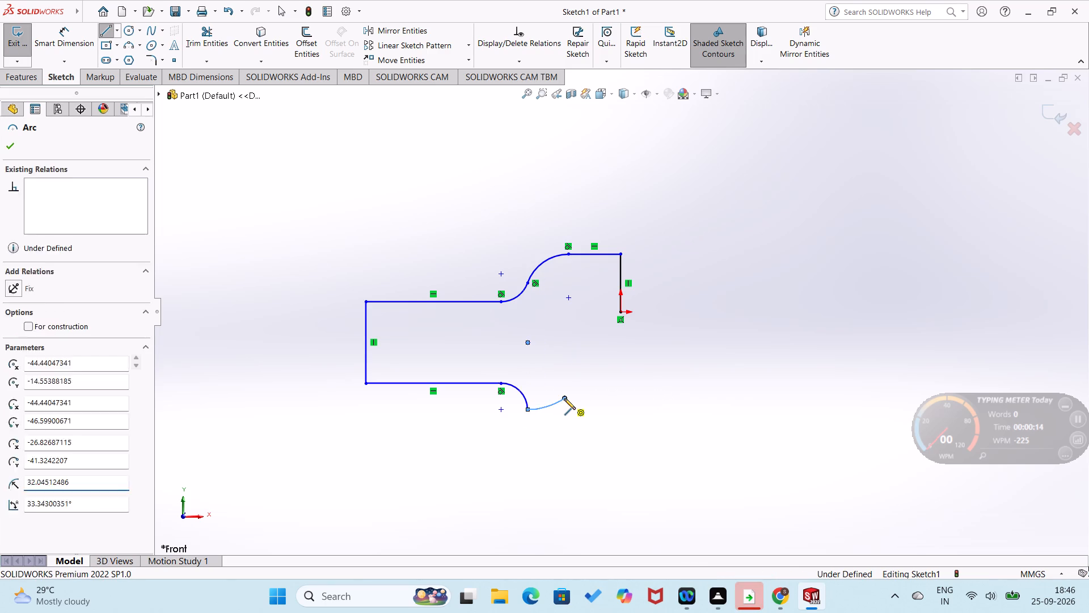
{"action": "left_click", "coordinate": [619, 397]}
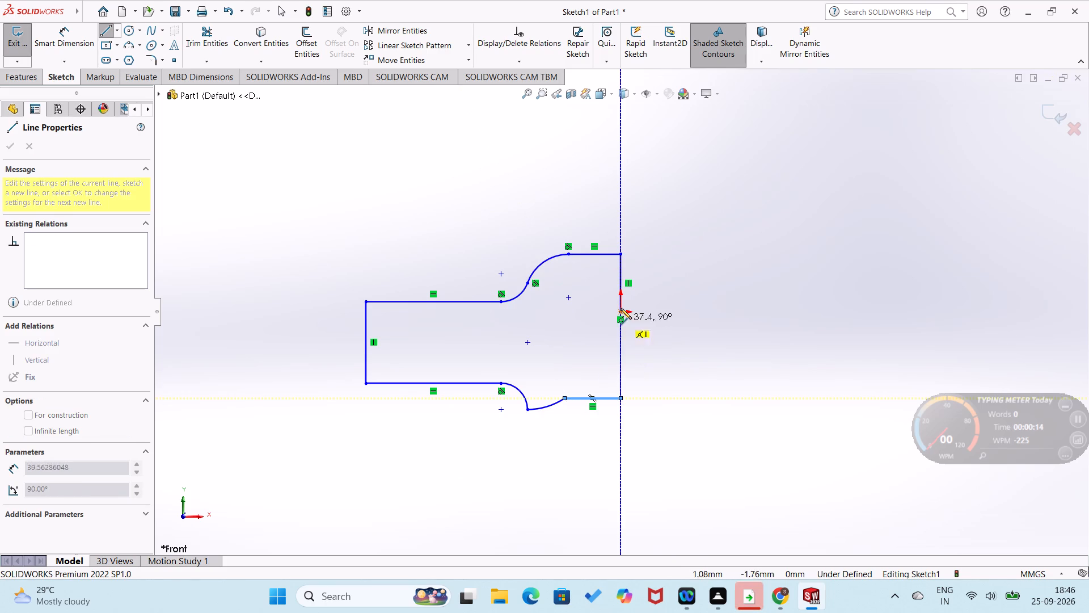
{"action": "left_click", "coordinate": [621, 314]}
{"action": "right_click_drag", "start_coordinate": [674, 365], "coordinate": [680, 347]}
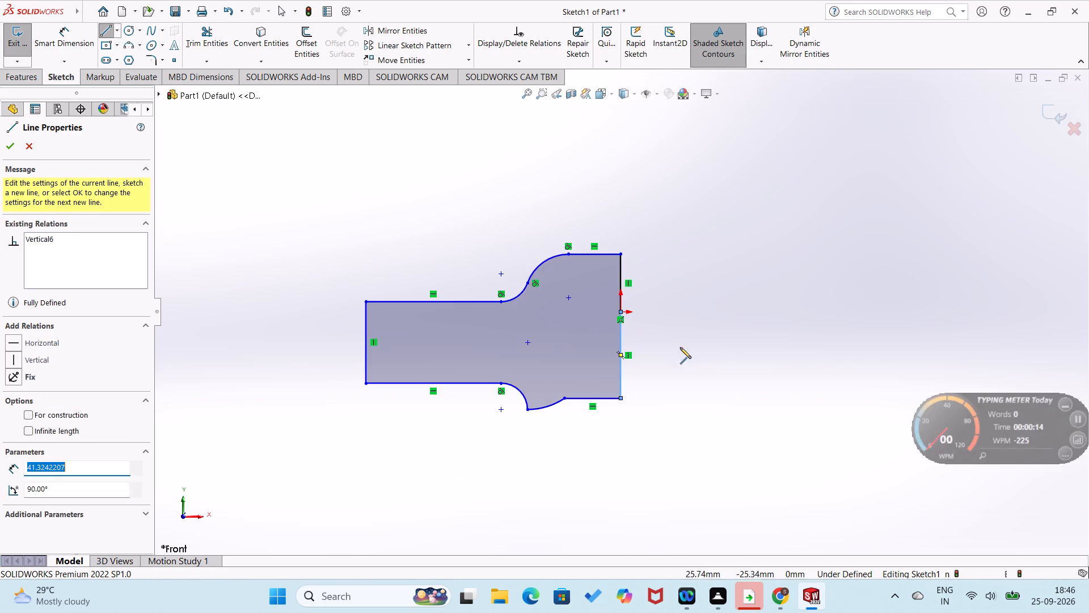
{"action": "right_click_drag", "start_coordinate": [680, 347], "coordinate": [706, 276]}
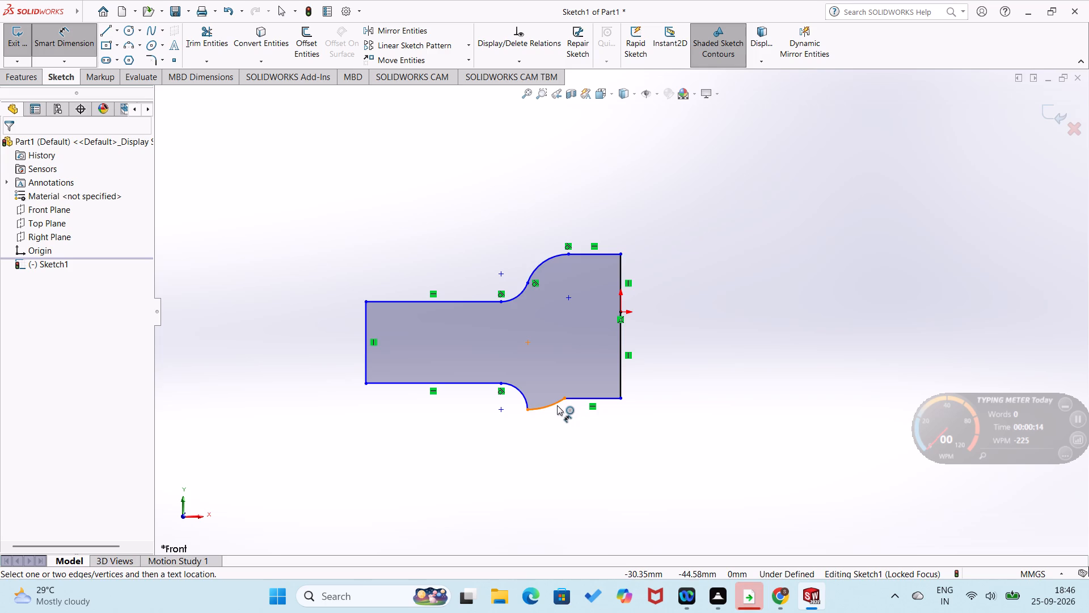
{"action": "key", "text": "Escape"}
Delete the four arcs joining the wide and narrow portions of the profile, keeping the straight lines.
{"action": "left_click", "coordinate": [549, 405]}
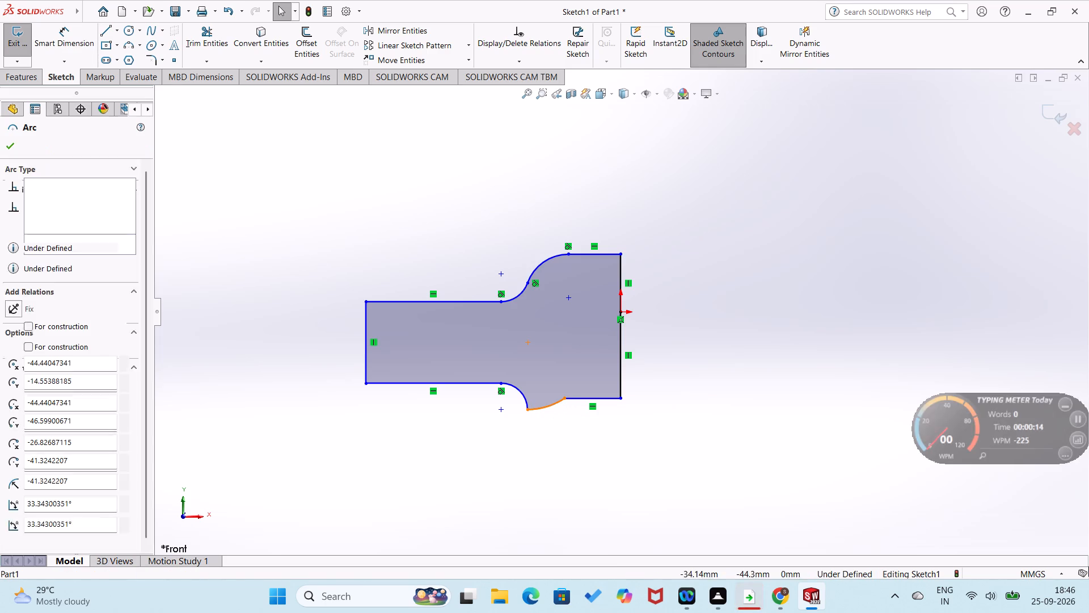
{"action": "key", "text": "Delete"}
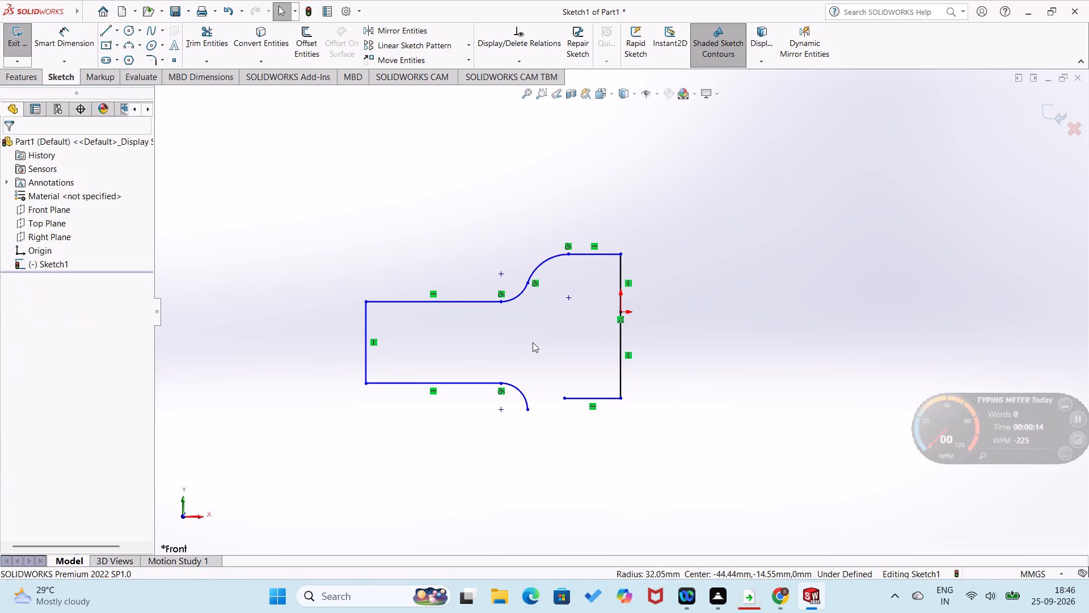
{"action": "left_click", "coordinate": [511, 386]}
{"action": "key", "text": "Delete"}
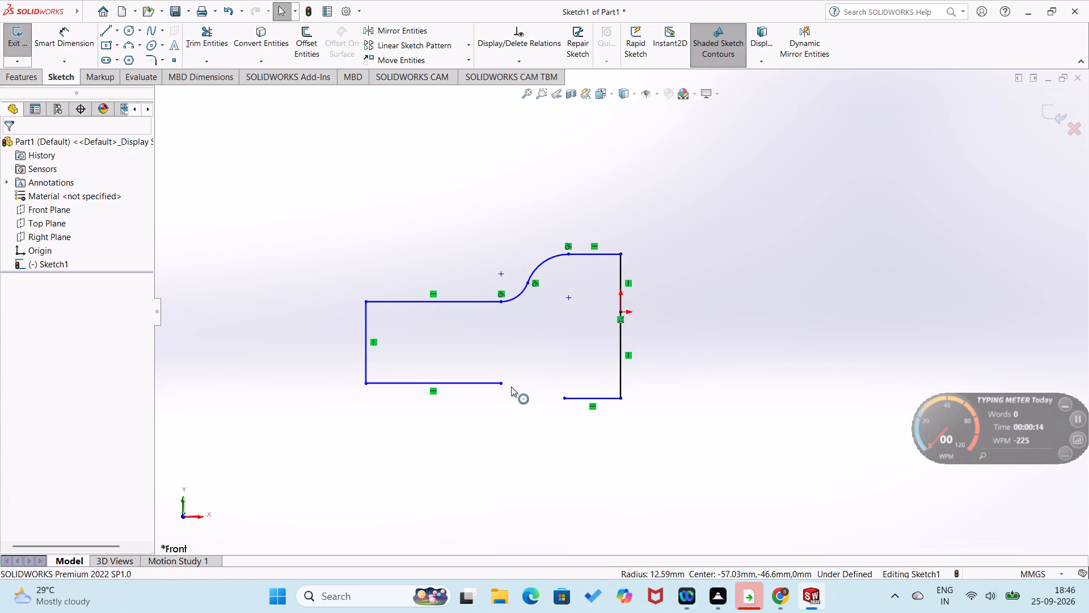
{"action": "left_click", "coordinate": [538, 262]}
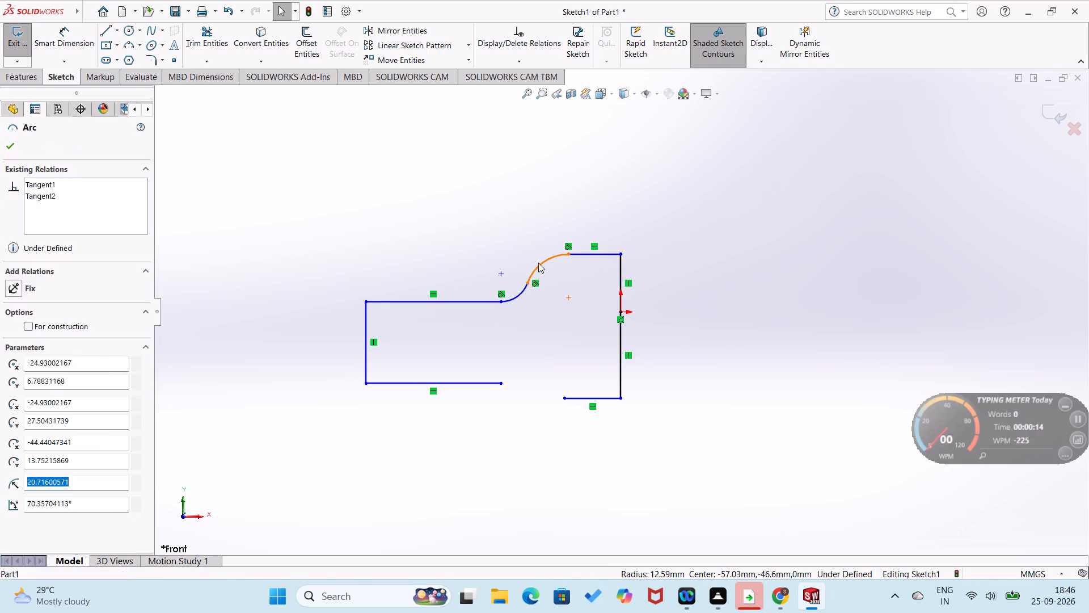
{"action": "key", "text": "Delete"}
{"action": "left_click", "coordinate": [515, 295]}
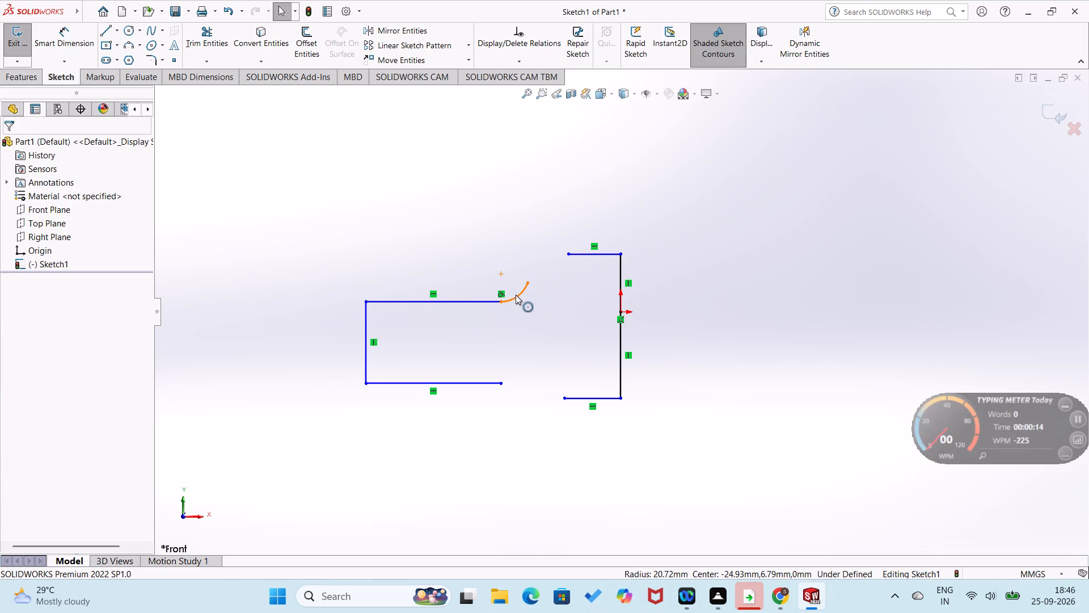
{"action": "key", "text": "Delete"}
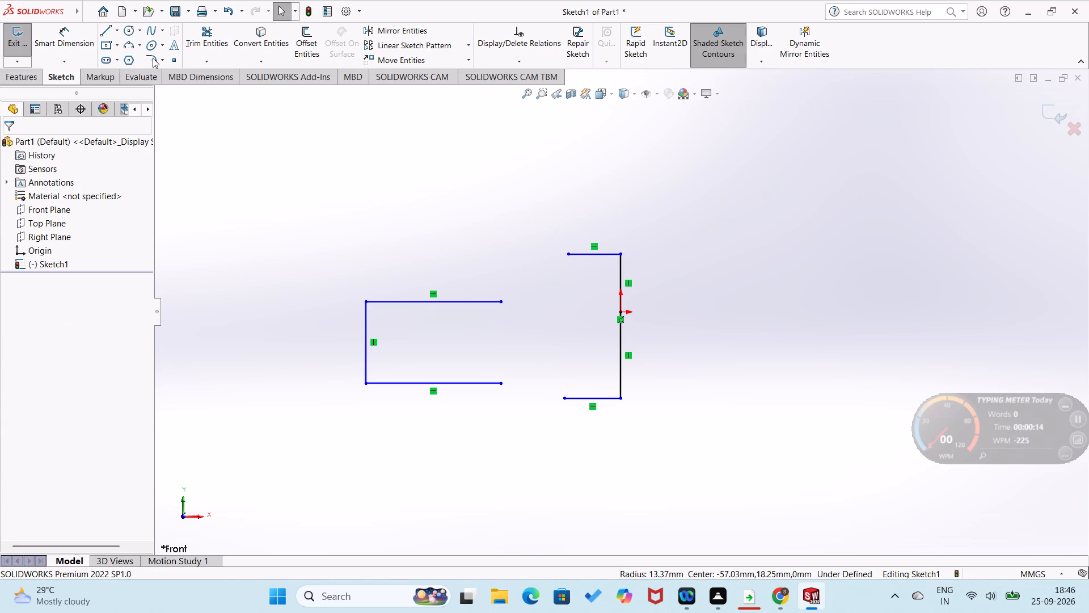
Draw a three-point arc curving down from the free end of the short top line and set its radius to 80 mm.
{"action": "left_click", "coordinate": [130, 44]}
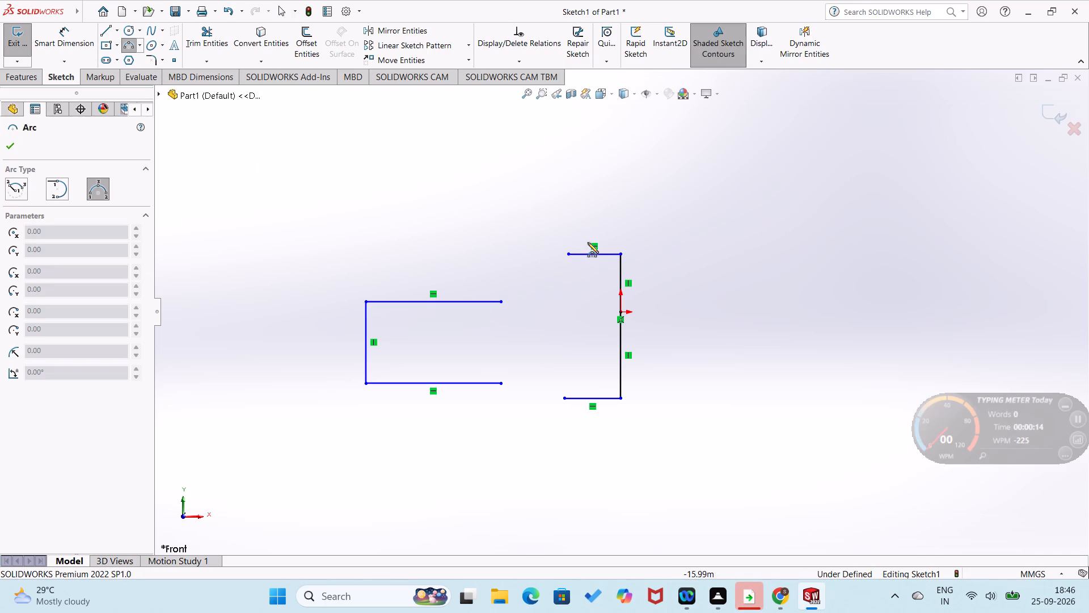
{"action": "left_click", "coordinate": [568, 255]}
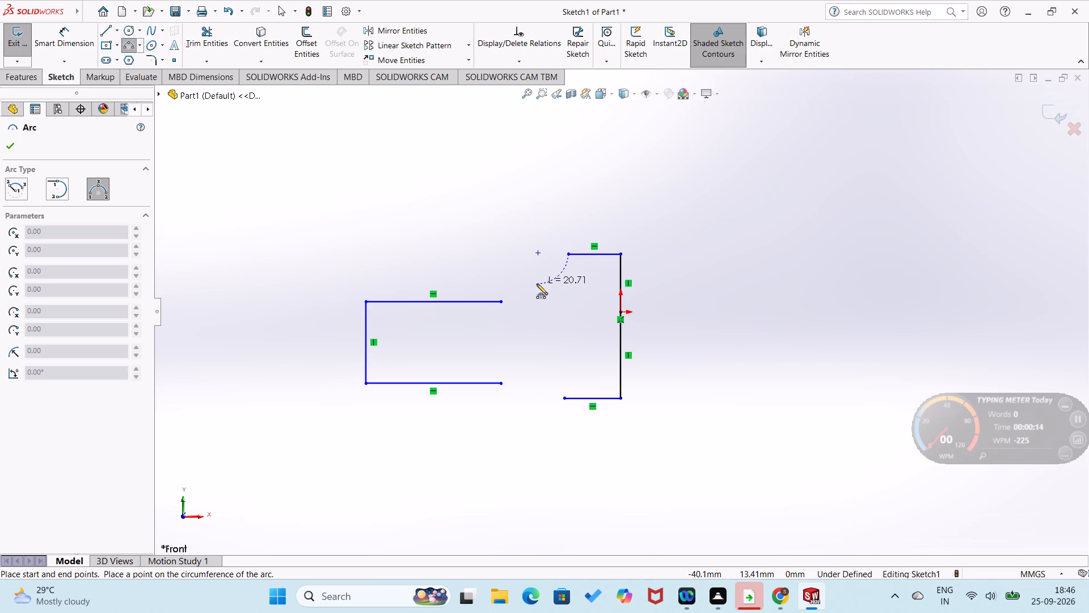
{"action": "left_click", "coordinate": [537, 284]}
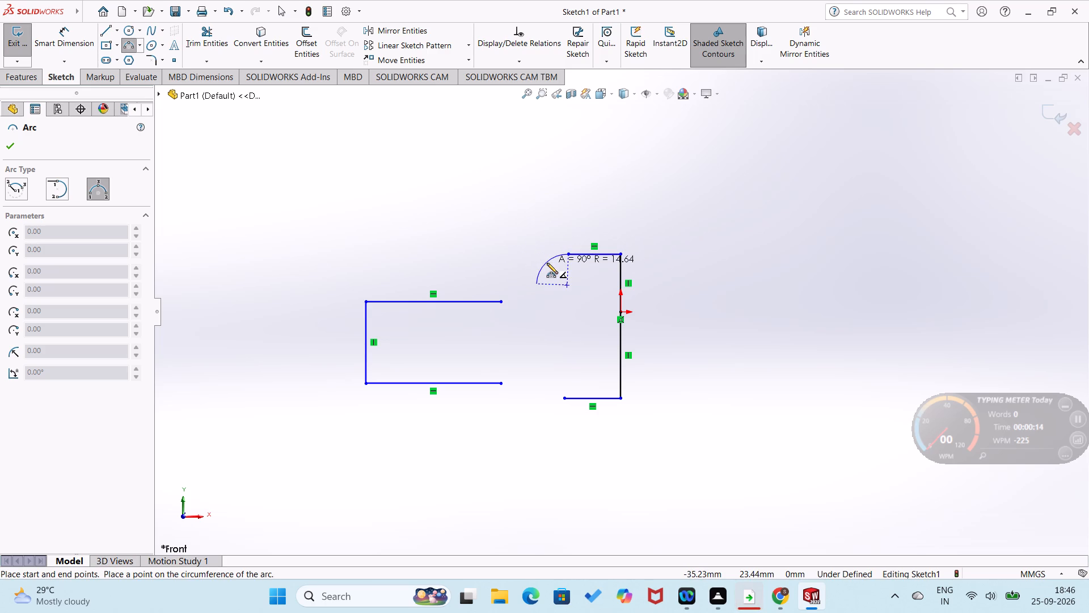
{"action": "left_click", "coordinate": [547, 263]}
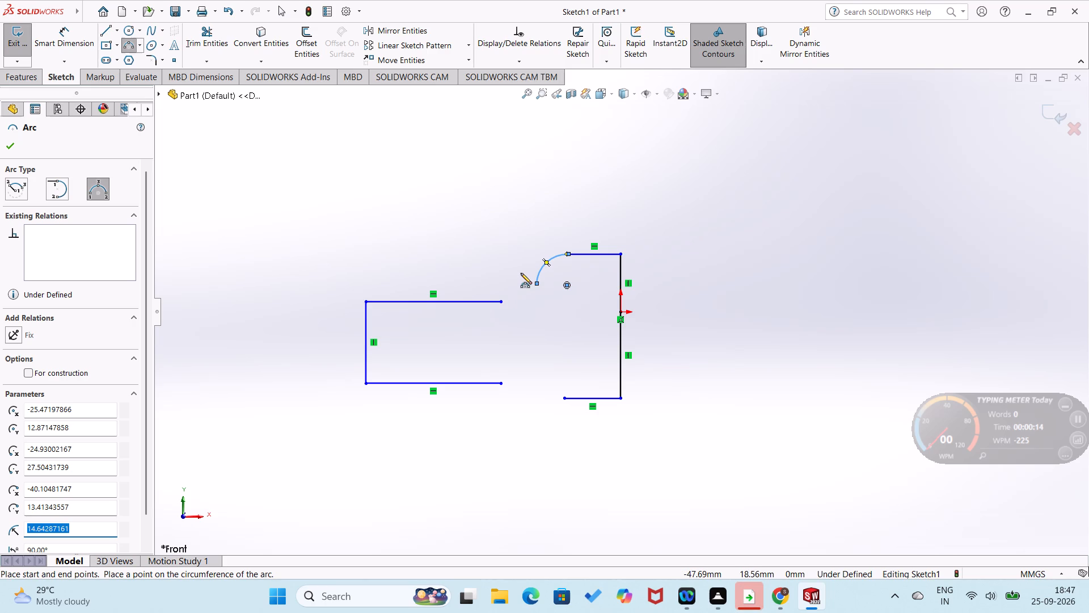
{"action": "right_click_drag", "start_coordinate": [520, 273], "coordinate": [558, 184]}
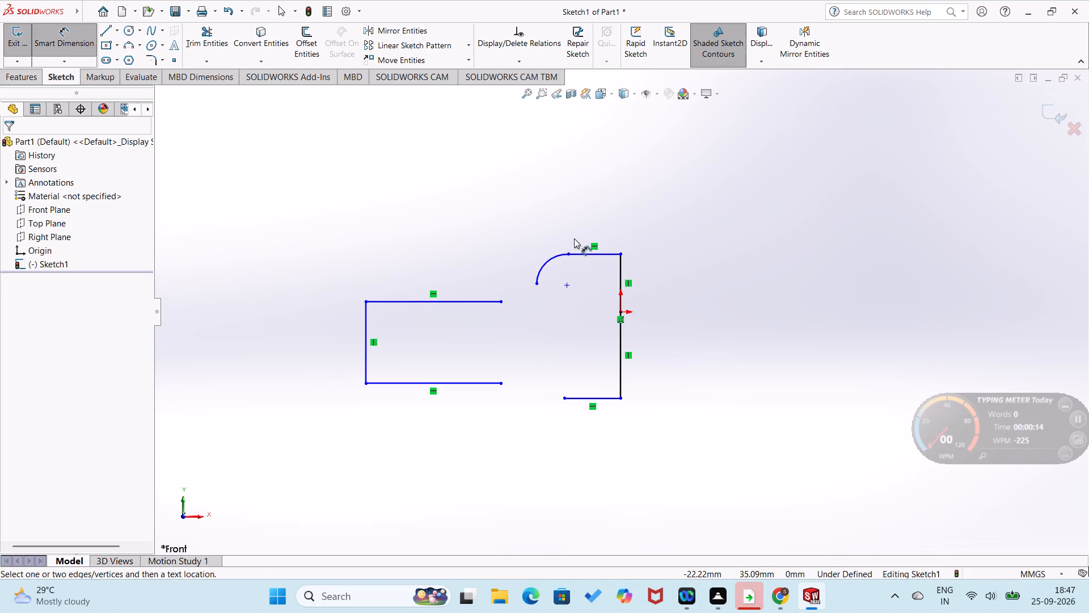
{"action": "left_click", "coordinate": [552, 259]}
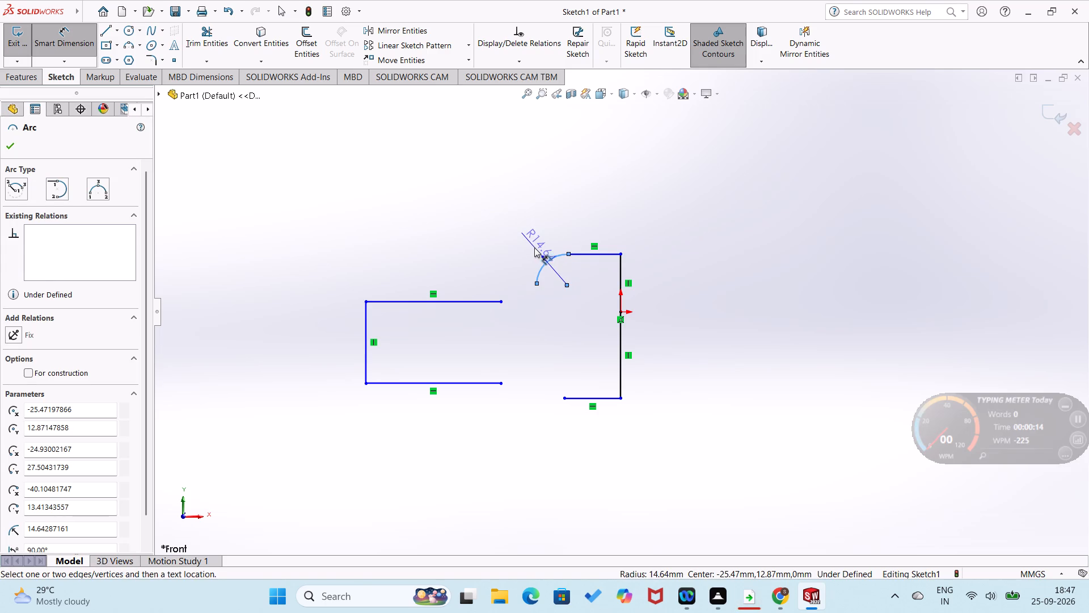
{"action": "left_click", "coordinate": [533, 245]}
{"action": "type", "text": "80"}
{"action": "key", "text": "Return"}
{"action": "left_click", "coordinate": [510, 256]}
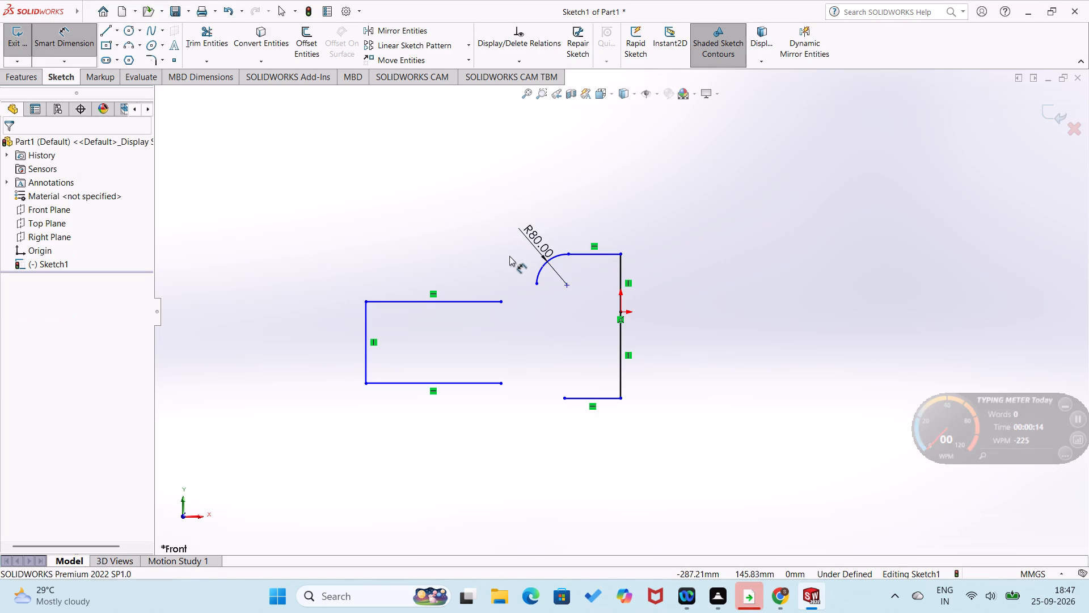
Draw a three-point arc from the 80 mm arc's lower end to the upper long line's free end and set its radius to 10 mm.
{"action": "left_click", "coordinate": [134, 48]}
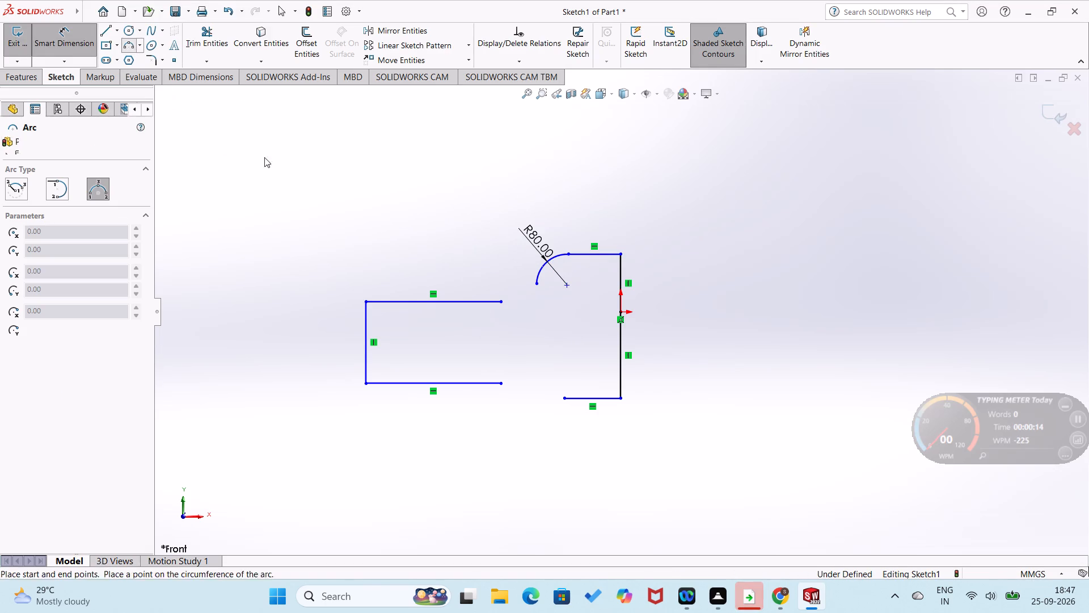
{"action": "left_click", "coordinate": [534, 282]}
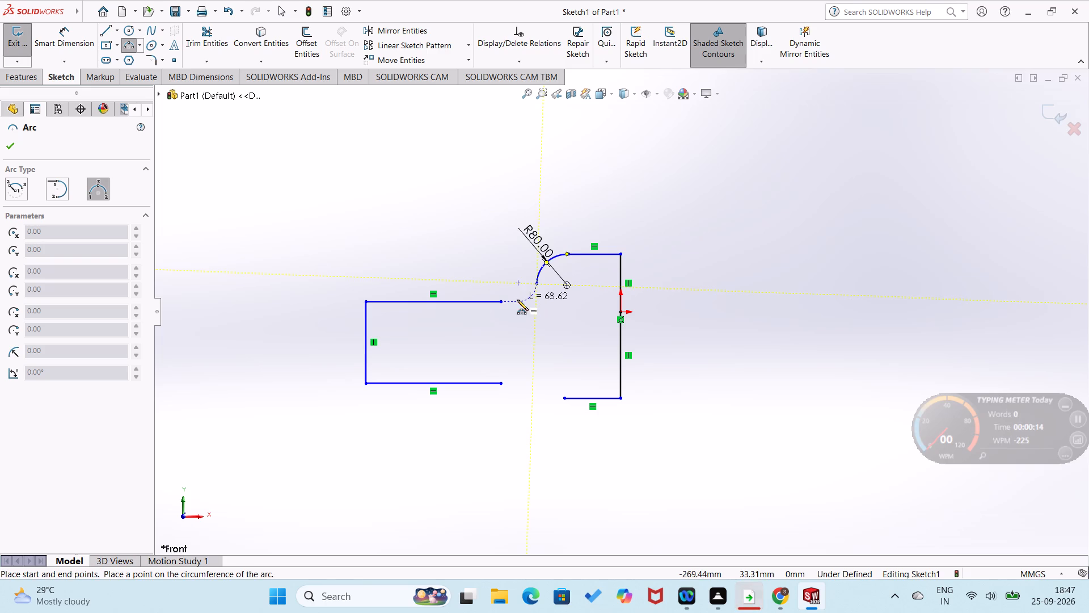
{"action": "left_click", "coordinate": [500, 301]}
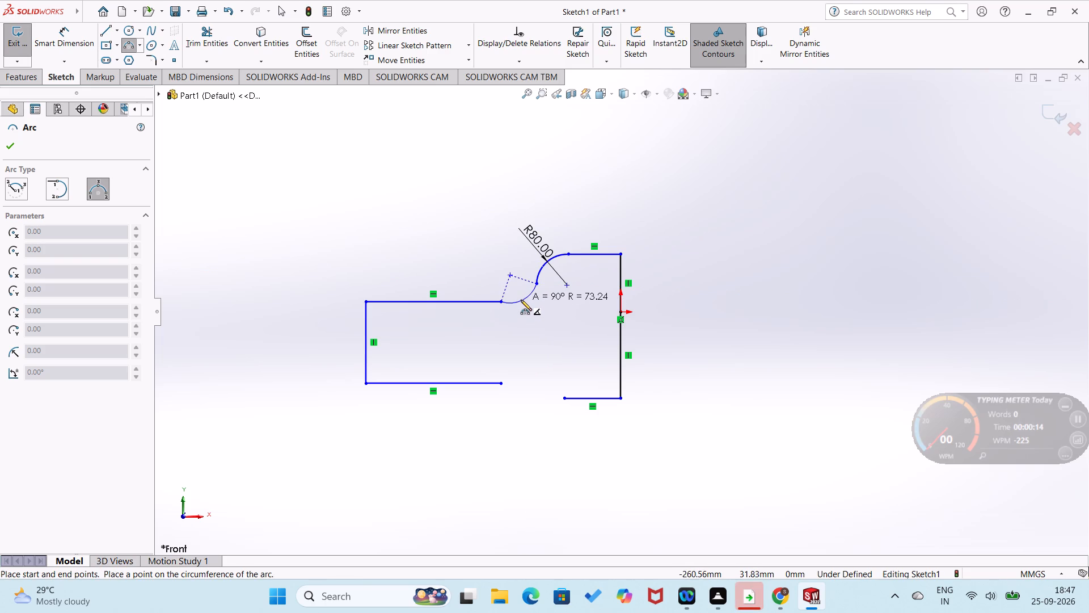
{"action": "left_click", "coordinate": [521, 300]}
{"action": "right_click_drag", "start_coordinate": [531, 316], "coordinate": [541, 261]}
{"action": "left_click", "coordinate": [529, 293]}
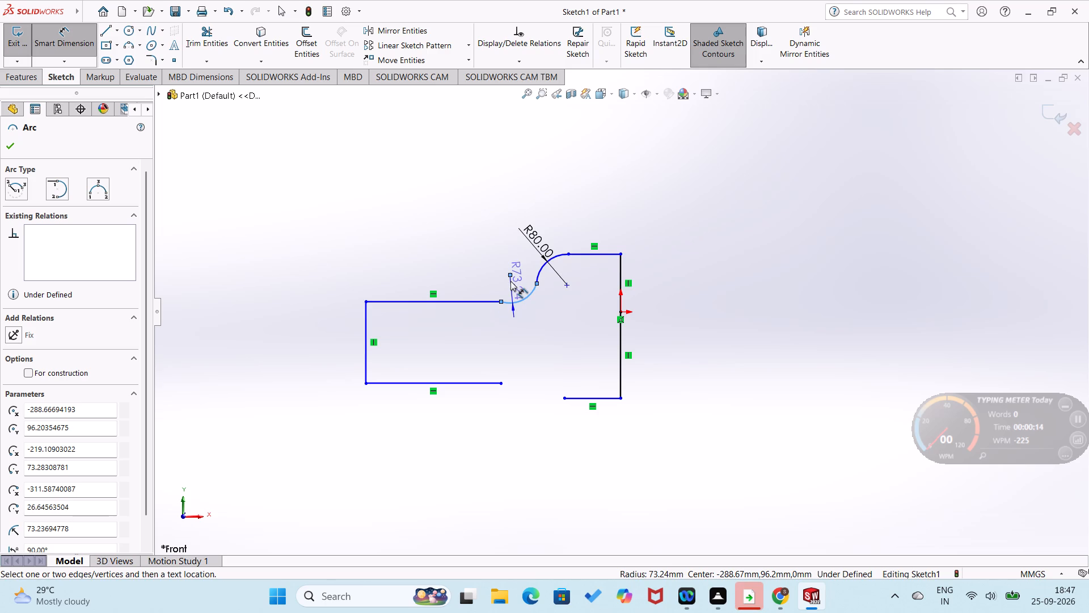
{"action": "left_click", "coordinate": [510, 281]}
{"action": "type", "text": "10"}
{"action": "key", "text": "Return"}
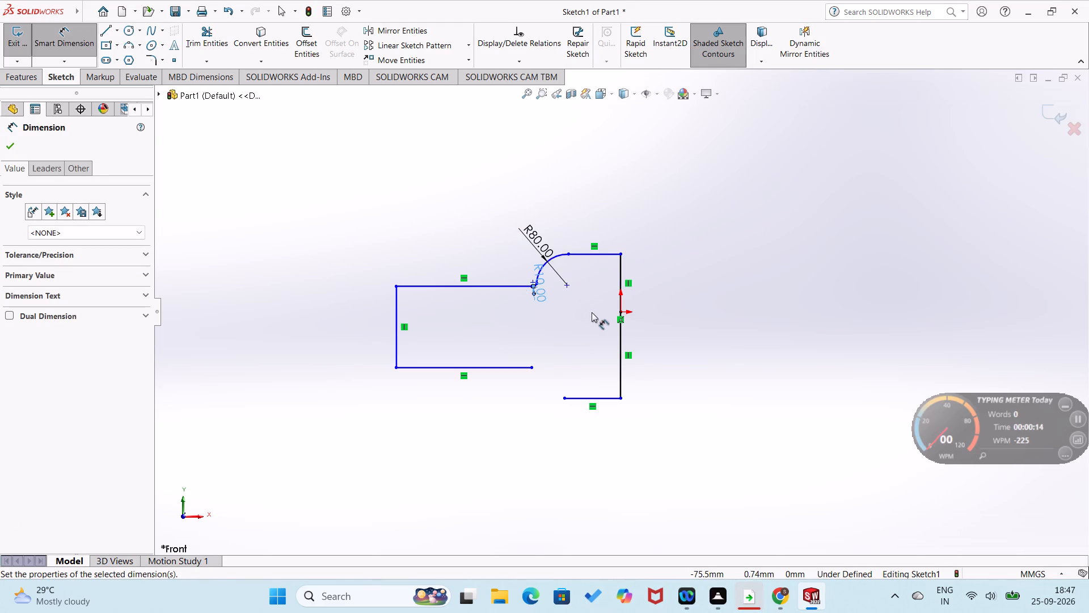
Close the part containing the unfinished stepped profile without saving it.
{"action": "left_click", "coordinate": [592, 312]}
{"action": "scroll", "coordinate": [548, 322], "scroll_direction": "up", "scroll_amount": 2}
{"action": "scroll", "coordinate": [547, 323], "scroll_direction": "down", "scroll_amount": 8}
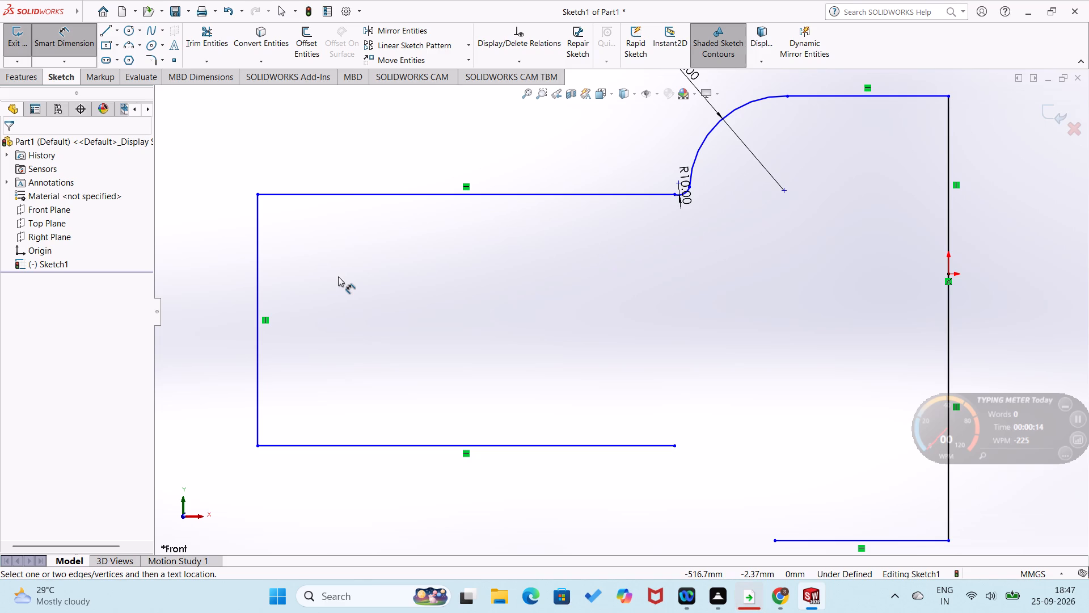
{"action": "left_click", "coordinate": [1074, 76]}
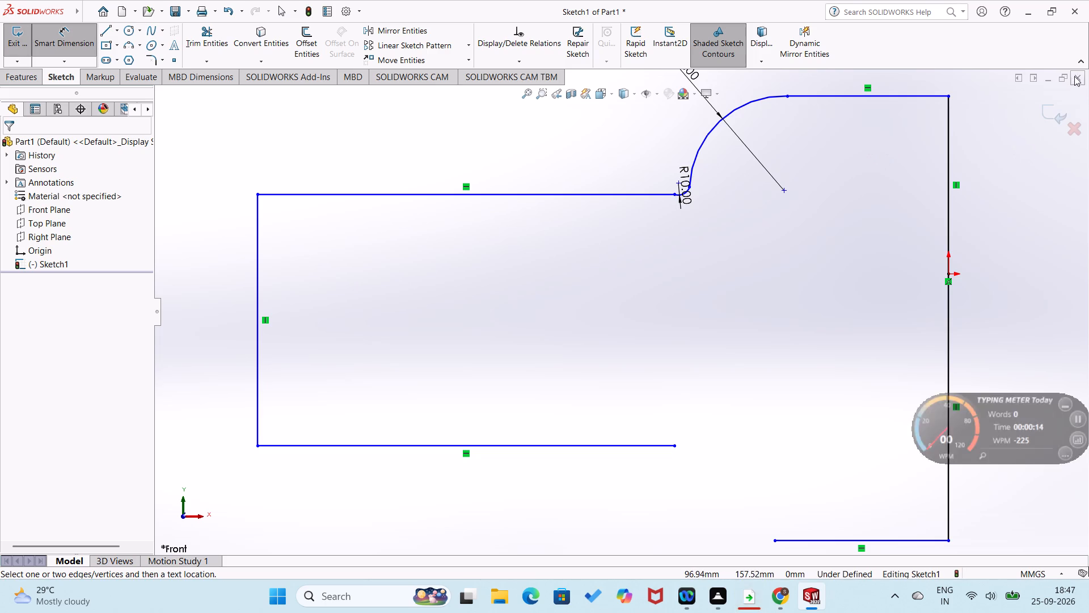
{"action": "left_click", "coordinate": [617, 327]}
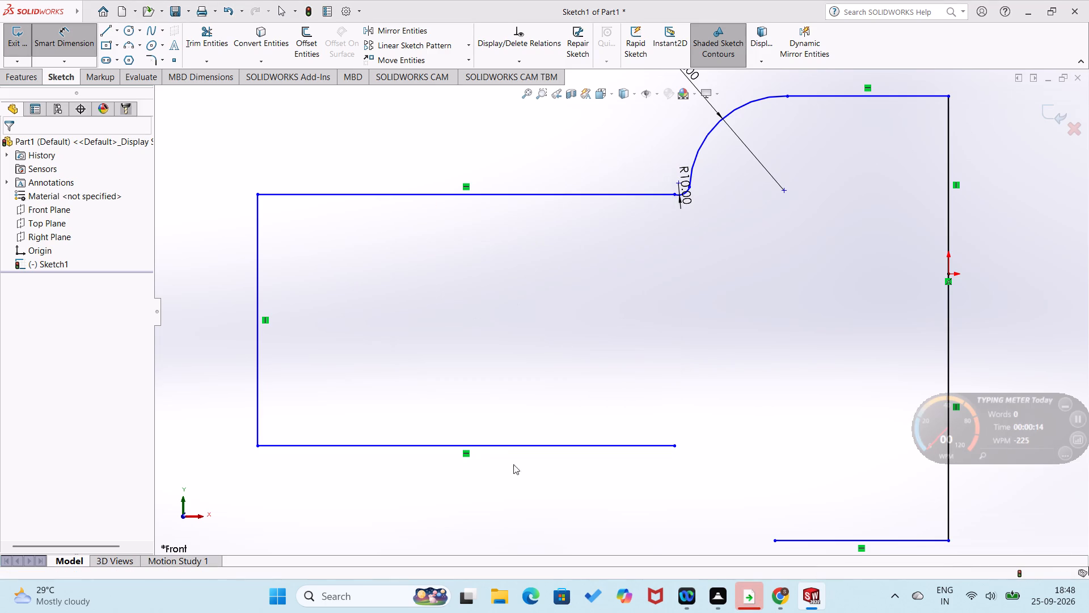
Create a new part and open a sketch on its Front Plane.
{"action": "left_click", "coordinate": [88, 41]}
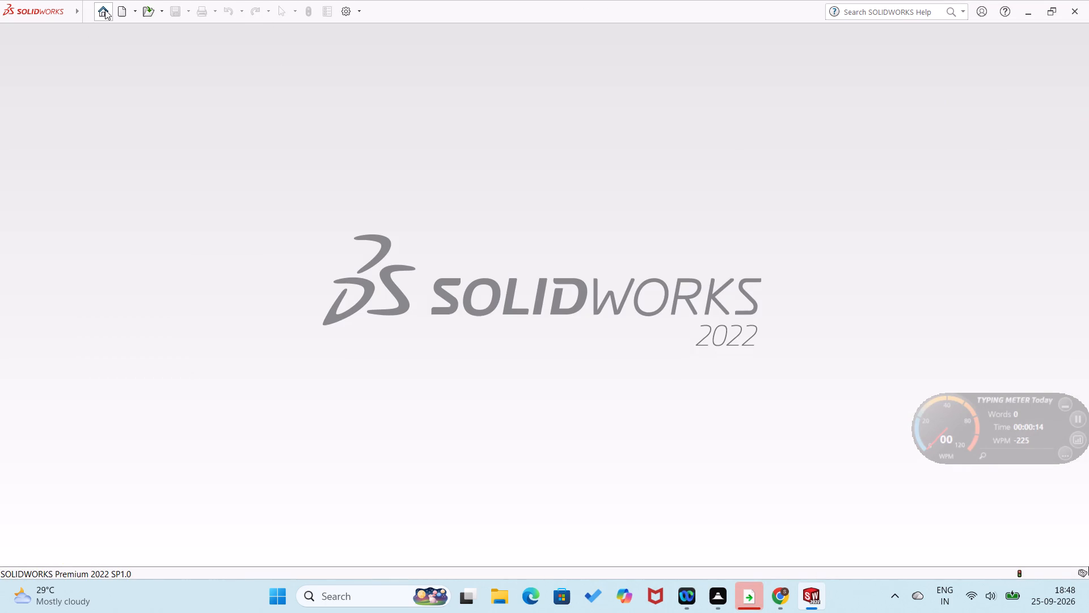
{"action": "left_click", "coordinate": [105, 10]}
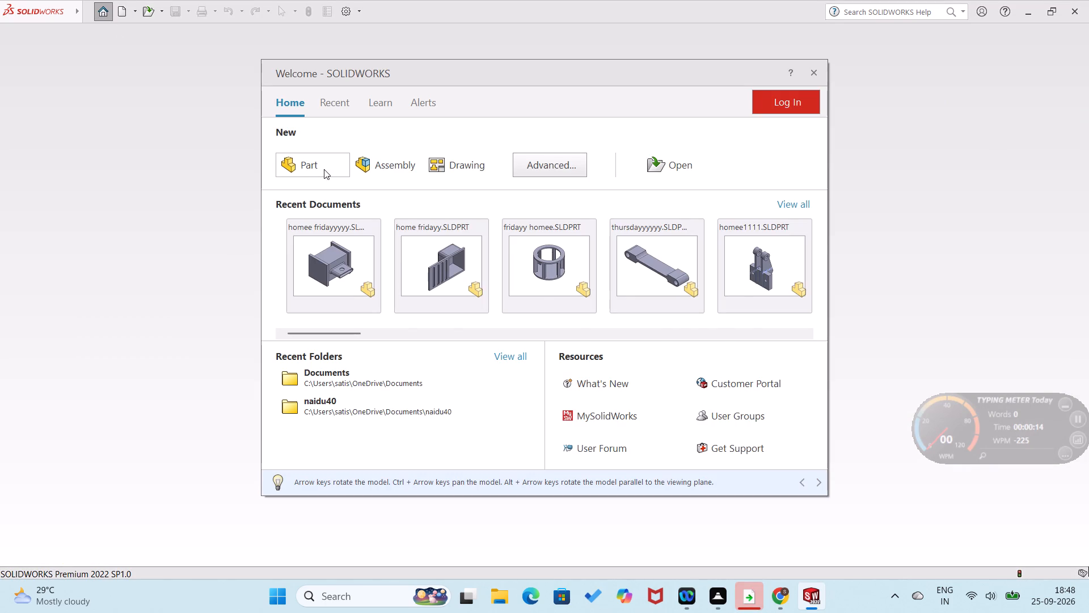
{"action": "left_click", "coordinate": [323, 169]}
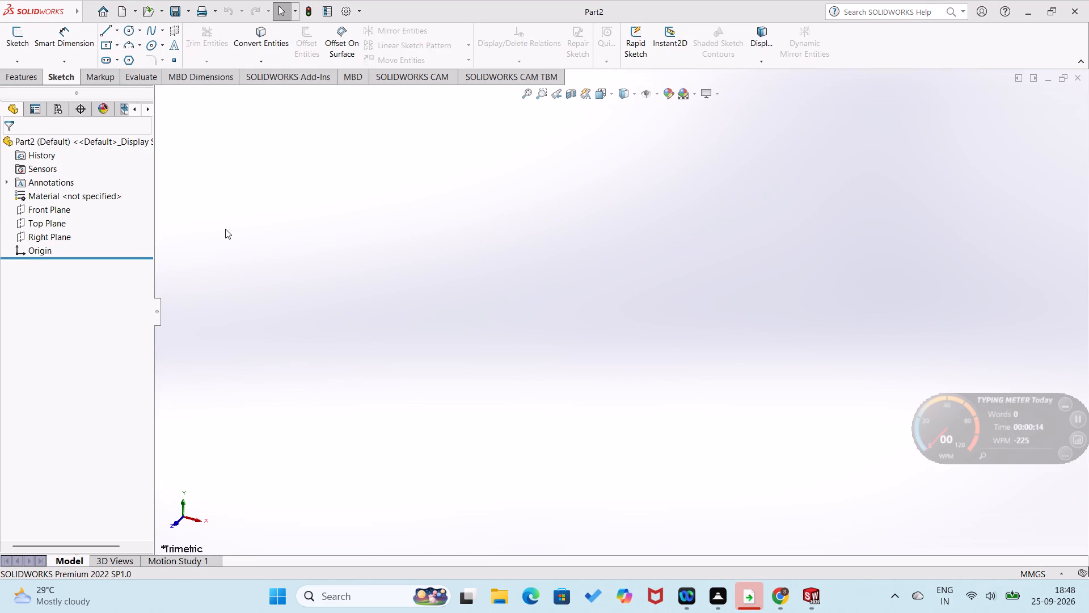
{"action": "left_click", "coordinate": [16, 207]}
{"action": "left_click", "coordinate": [31, 187]}
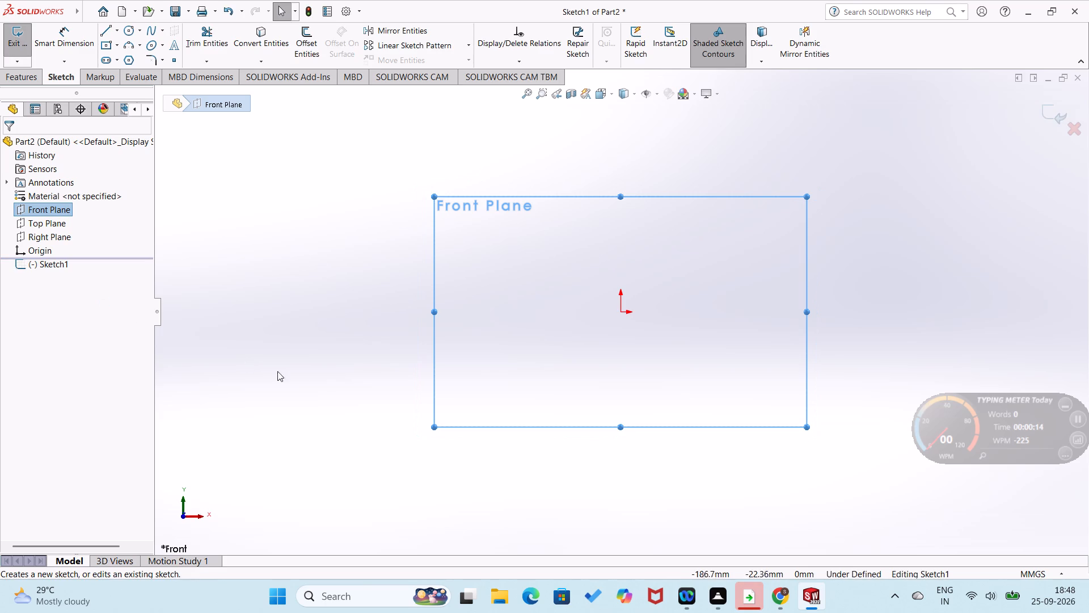
Draw a vertical line about 73 mm up from the origin, followed by a horizontal line about 74 mm to the right.
{"action": "right_click_drag", "start_coordinate": [347, 363], "coordinate": [271, 388]}
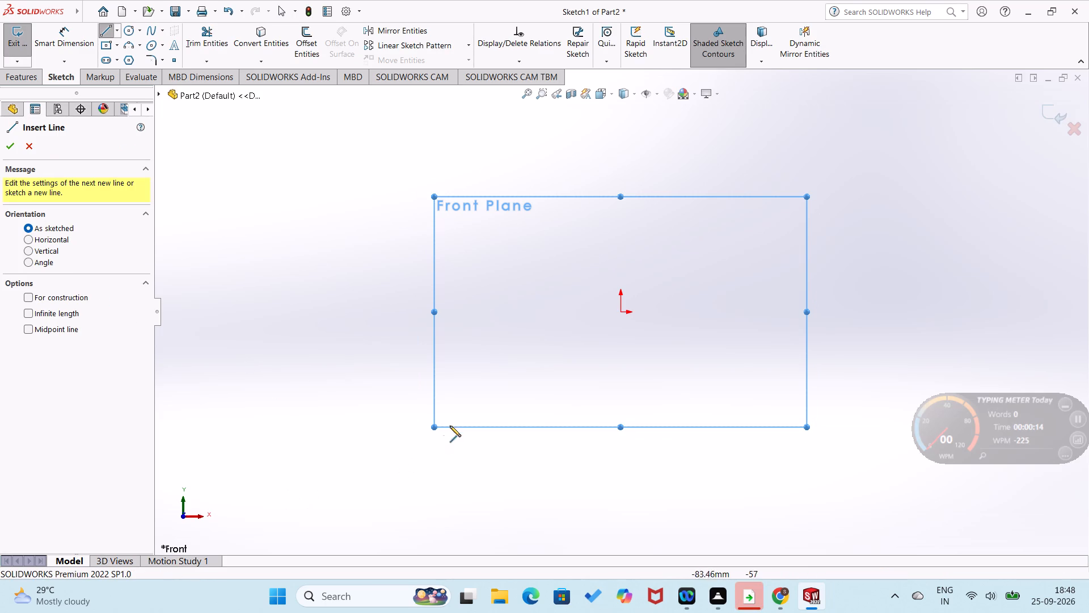
{"action": "left_click", "coordinate": [621, 312]}
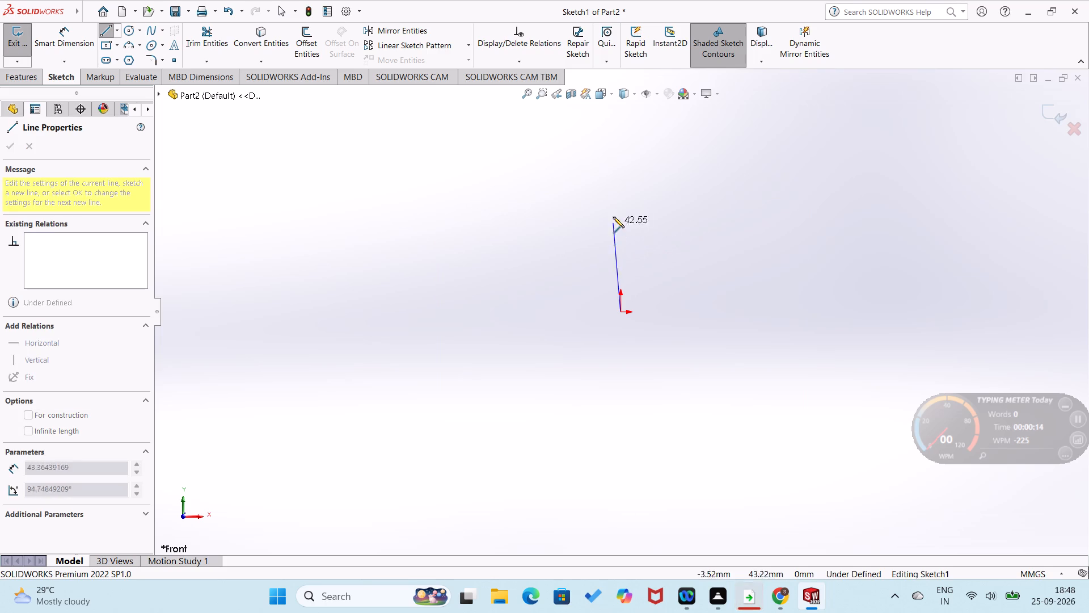
{"action": "left_click", "coordinate": [621, 158]}
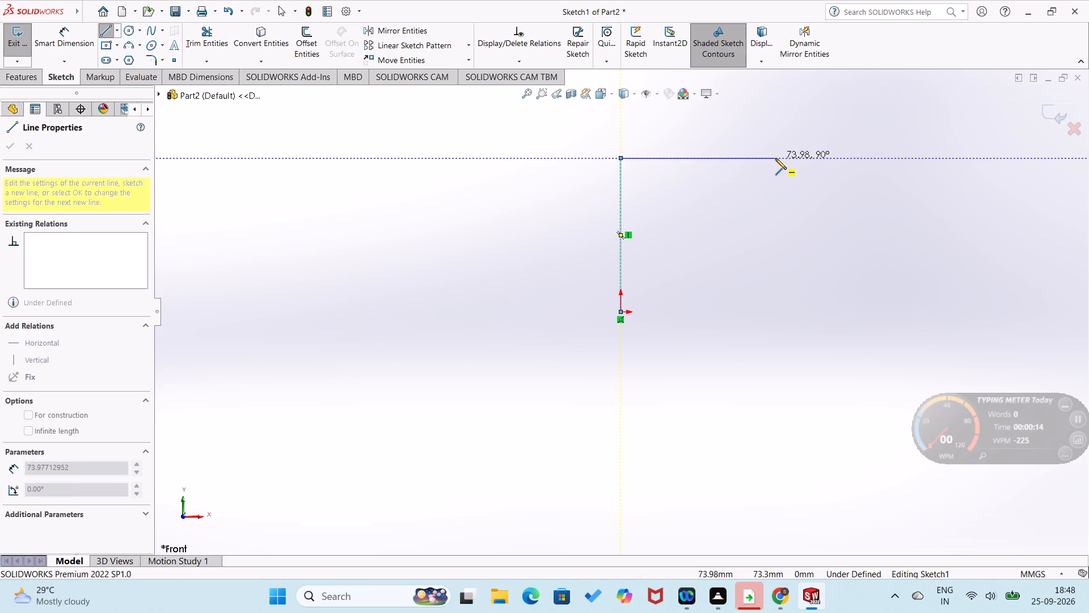
{"action": "left_click", "coordinate": [776, 158]}
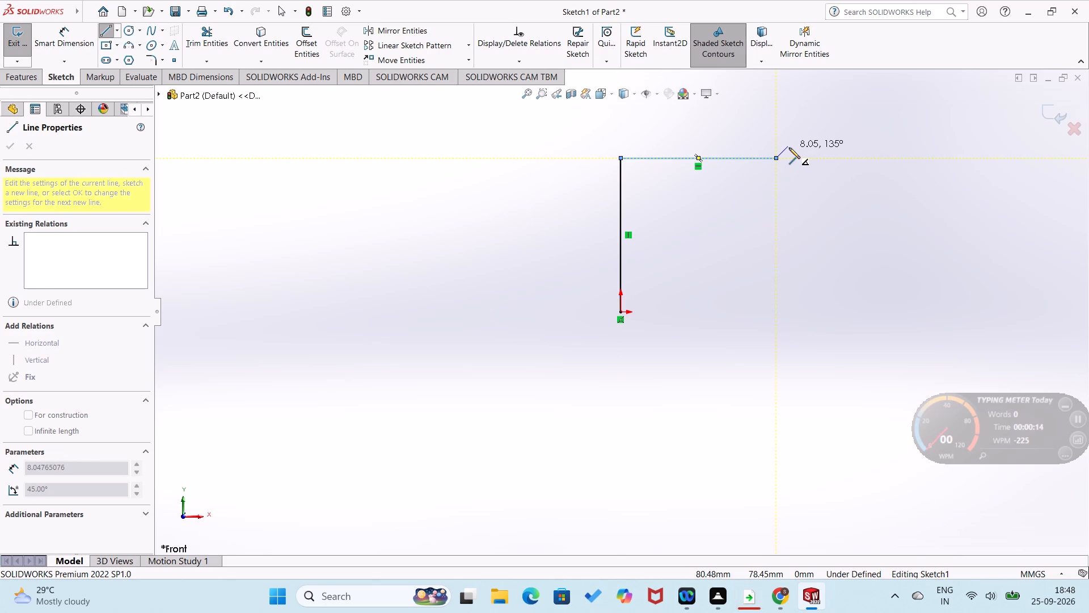
Continue the profile upward from the horizontal line with two tangent arcs of about 9 mm and 18 mm radius.
{"action": "scroll", "coordinate": [786, 157], "scroll_direction": "up", "scroll_amount": 1}
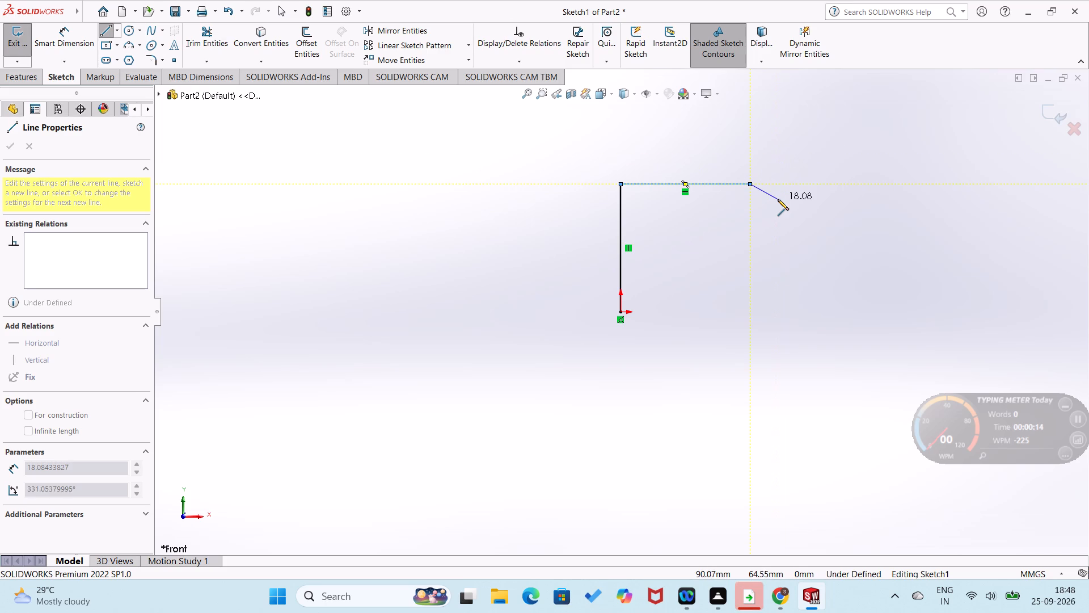
{"action": "scroll", "coordinate": [778, 199], "scroll_direction": "up", "scroll_amount": 2}
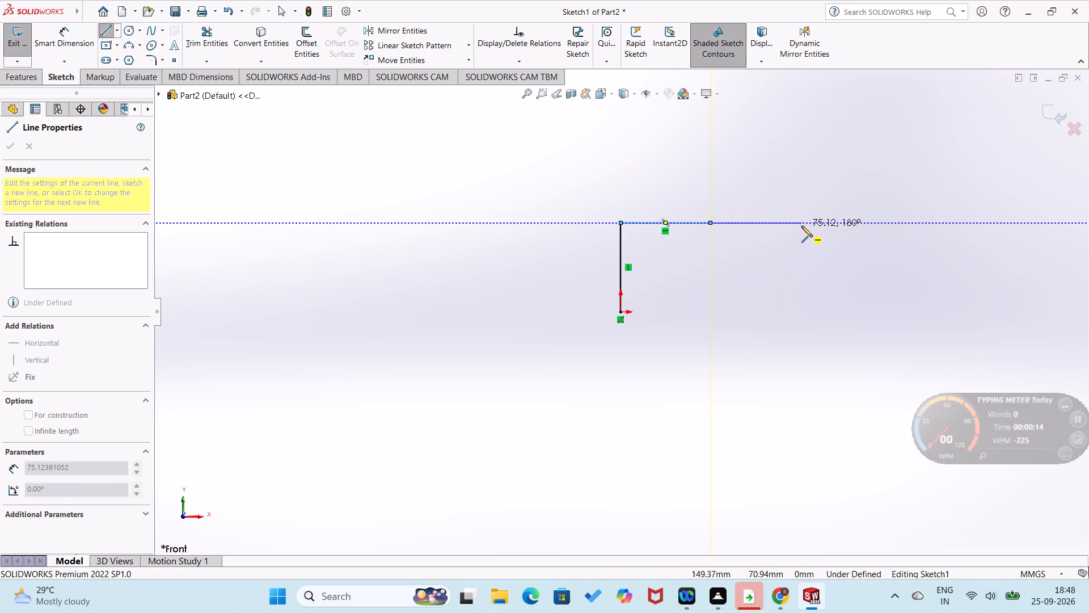
{"action": "scroll", "coordinate": [799, 225], "scroll_direction": "down", "scroll_amount": 3}
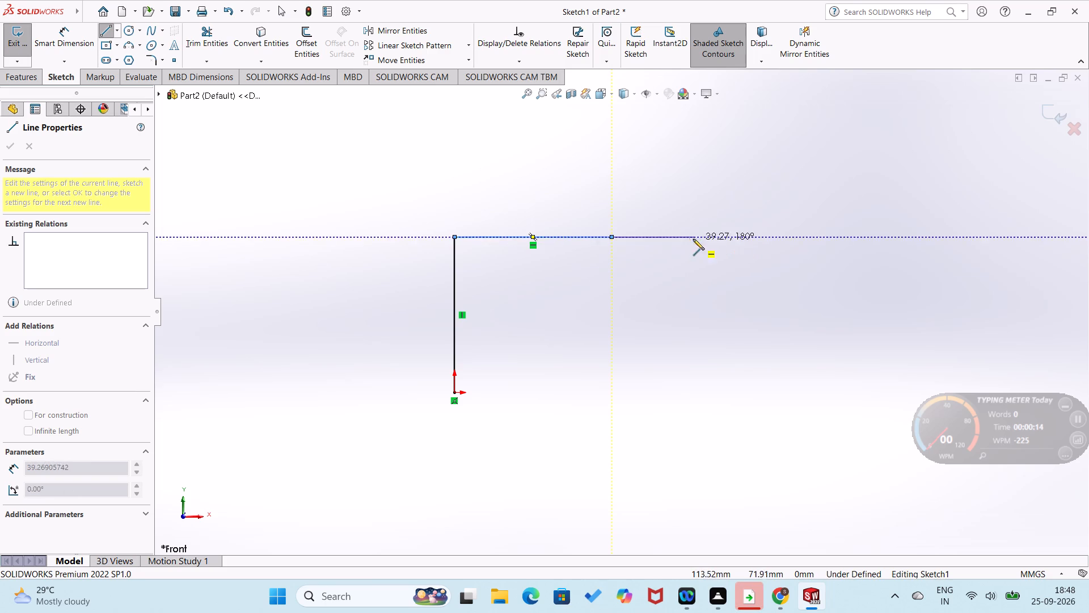
{"action": "left_click", "coordinate": [633, 220]}
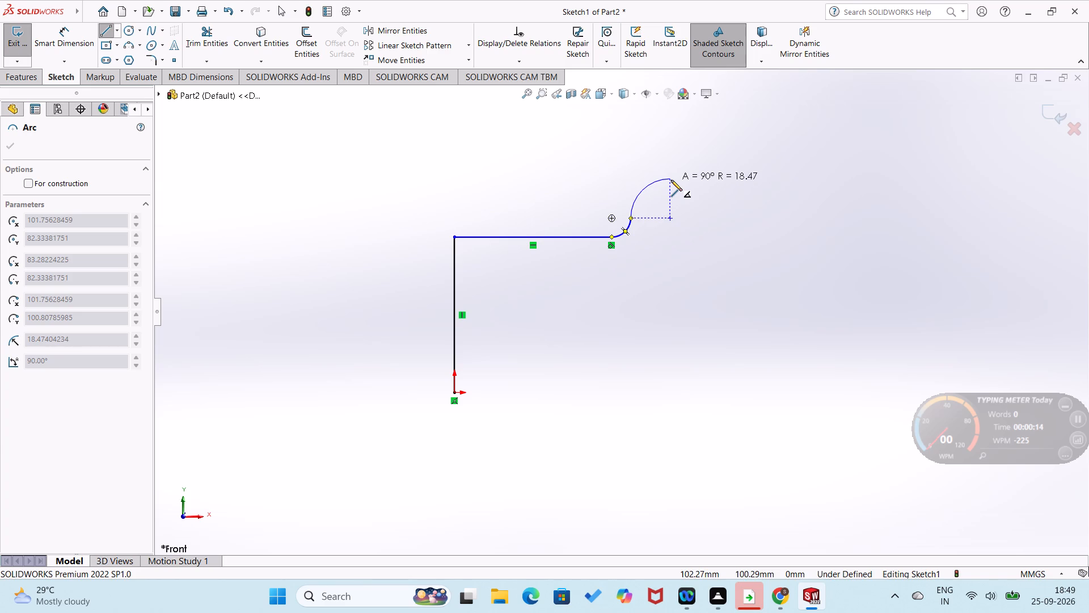
{"action": "left_click", "coordinate": [670, 180]}
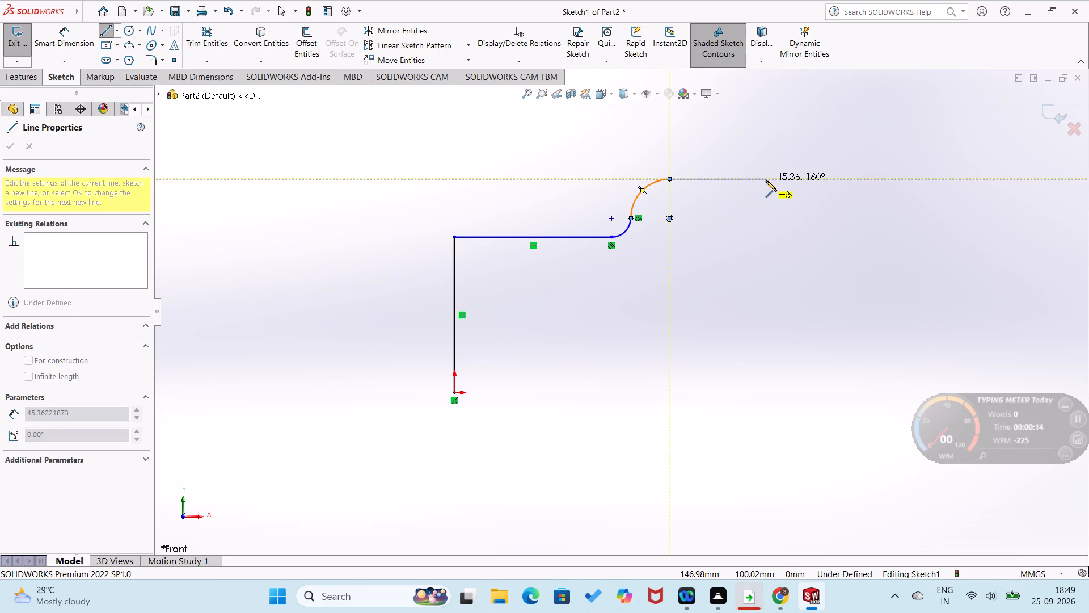
Add a horizontal line about 45 mm long from the larger arc and a nearly vertical right edge about 68 mm down.
{"action": "left_click", "coordinate": [766, 180]}
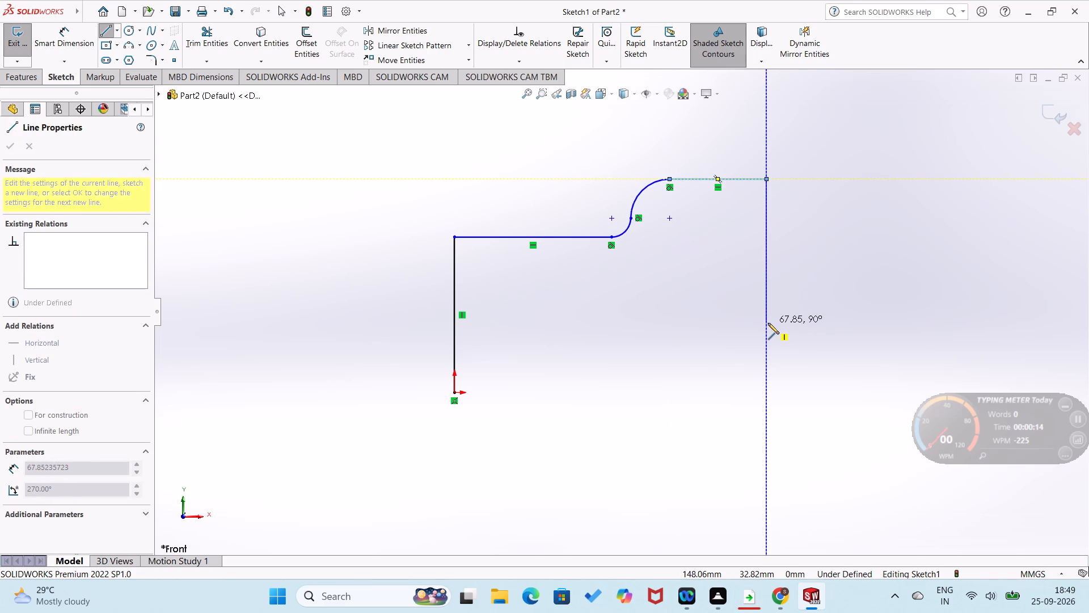
{"action": "left_click", "coordinate": [762, 324]}
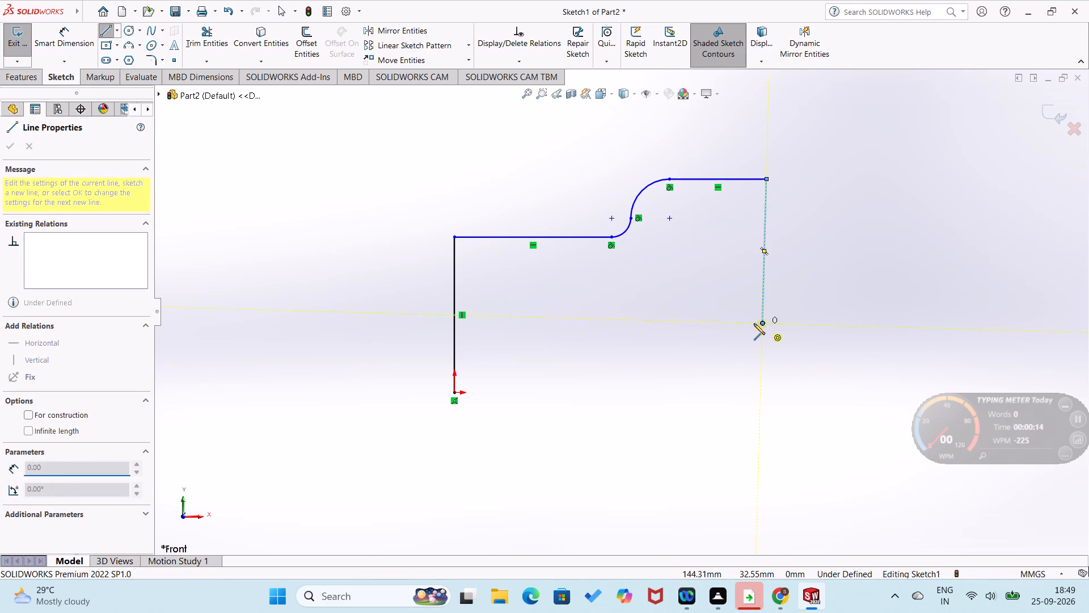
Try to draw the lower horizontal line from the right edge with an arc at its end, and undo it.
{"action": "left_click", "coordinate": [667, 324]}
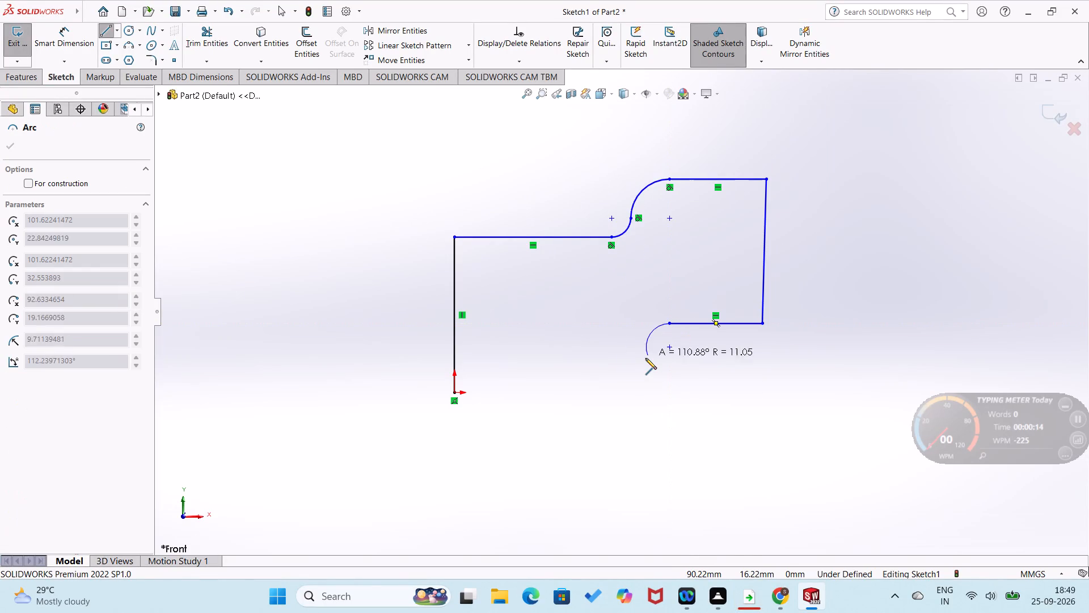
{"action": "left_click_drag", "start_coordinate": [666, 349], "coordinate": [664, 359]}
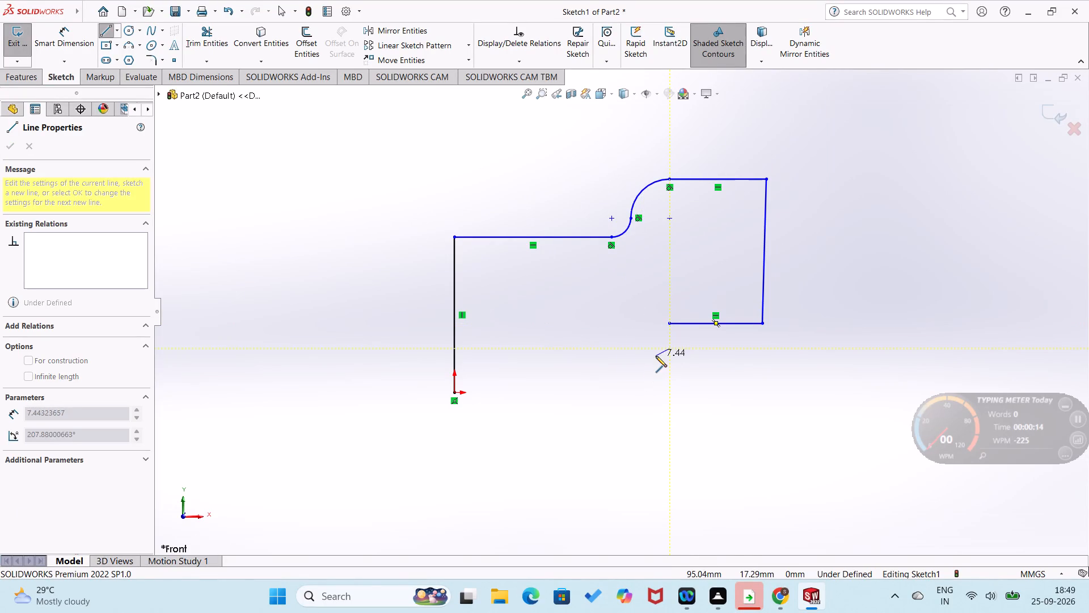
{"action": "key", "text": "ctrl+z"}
Draw a horizontal line about 44 mm to the left from the lower end of the right edge.
{"action": "right_click_drag", "start_coordinate": [654, 360], "coordinate": [581, 428]}
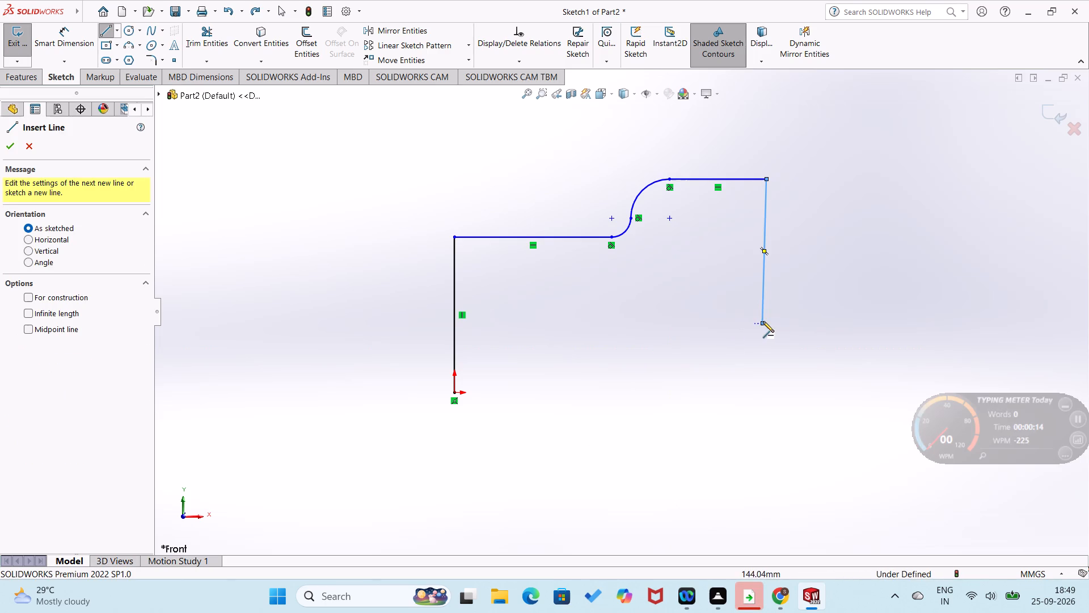
{"action": "left_click", "coordinate": [762, 321]}
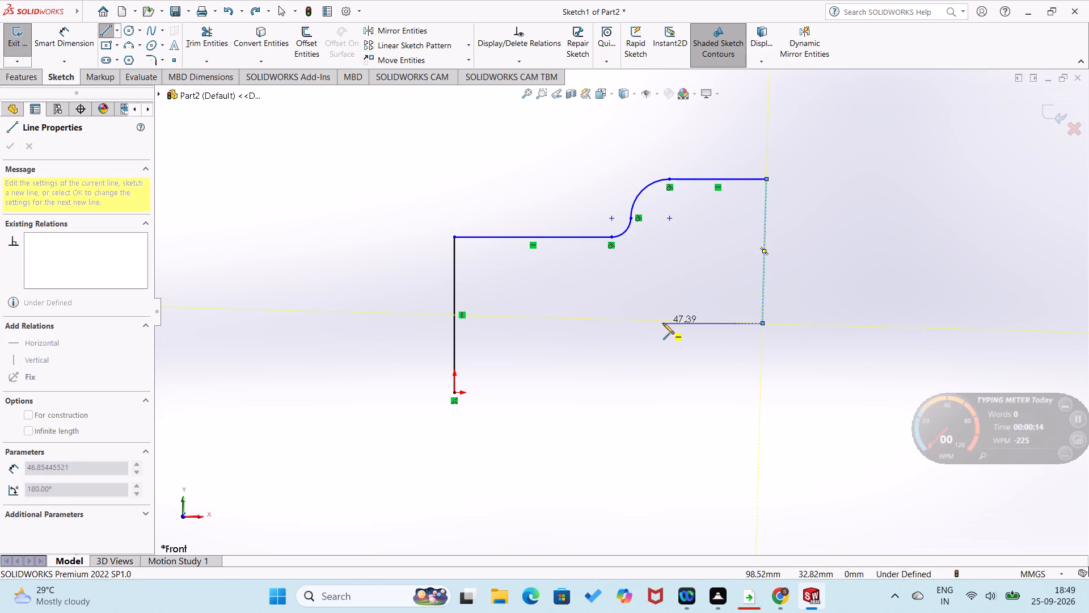
{"action": "left_click", "coordinate": [666, 321]}
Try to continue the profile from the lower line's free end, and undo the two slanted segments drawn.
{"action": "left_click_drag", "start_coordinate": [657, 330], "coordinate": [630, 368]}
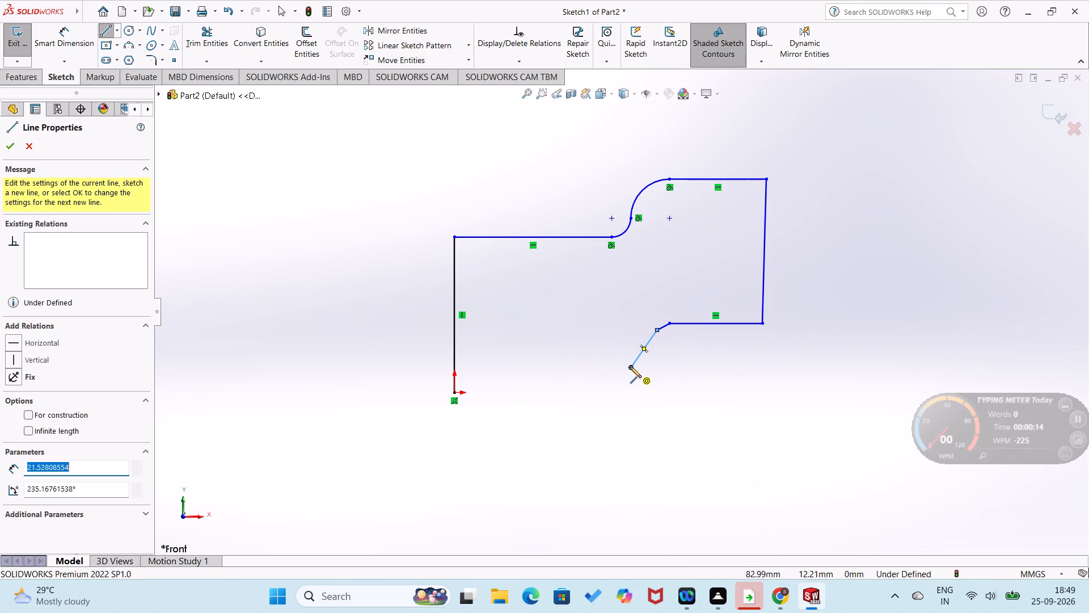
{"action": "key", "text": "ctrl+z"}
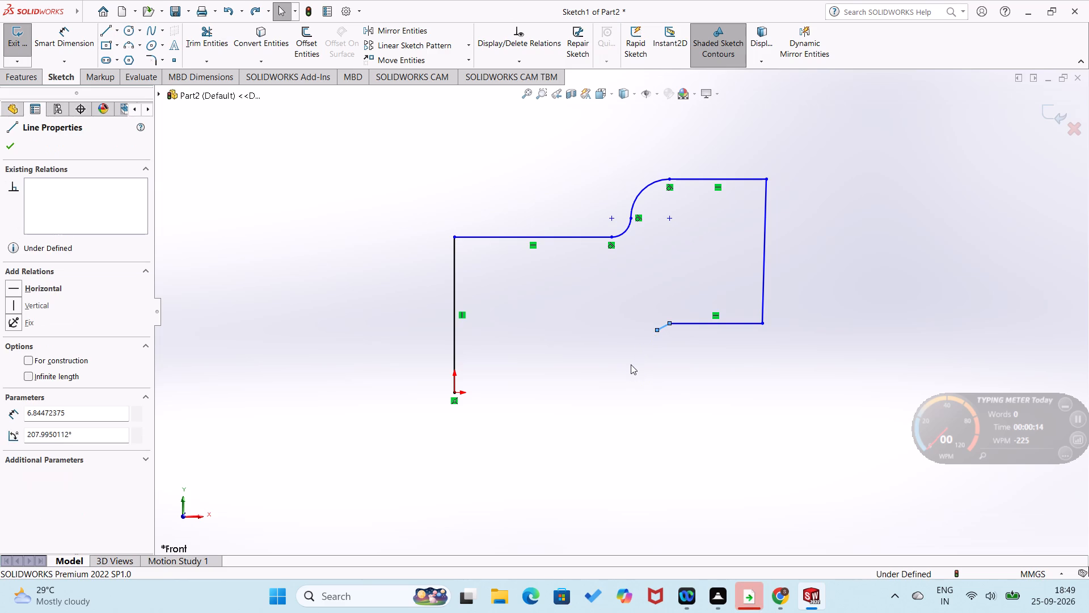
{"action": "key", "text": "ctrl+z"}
Draw two connected arcs stepping down and left from the lower line's free end, the second about 7.5 mm in radius.
{"action": "right_click_drag", "start_coordinate": [651, 356], "coordinate": [590, 408]}
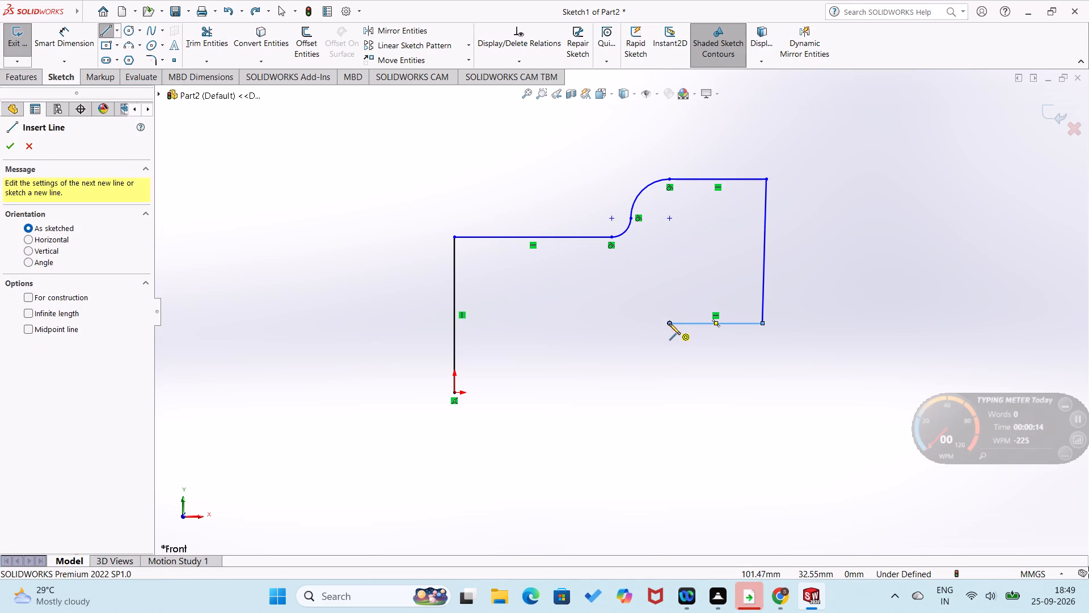
{"action": "left_click", "coordinate": [669, 324]}
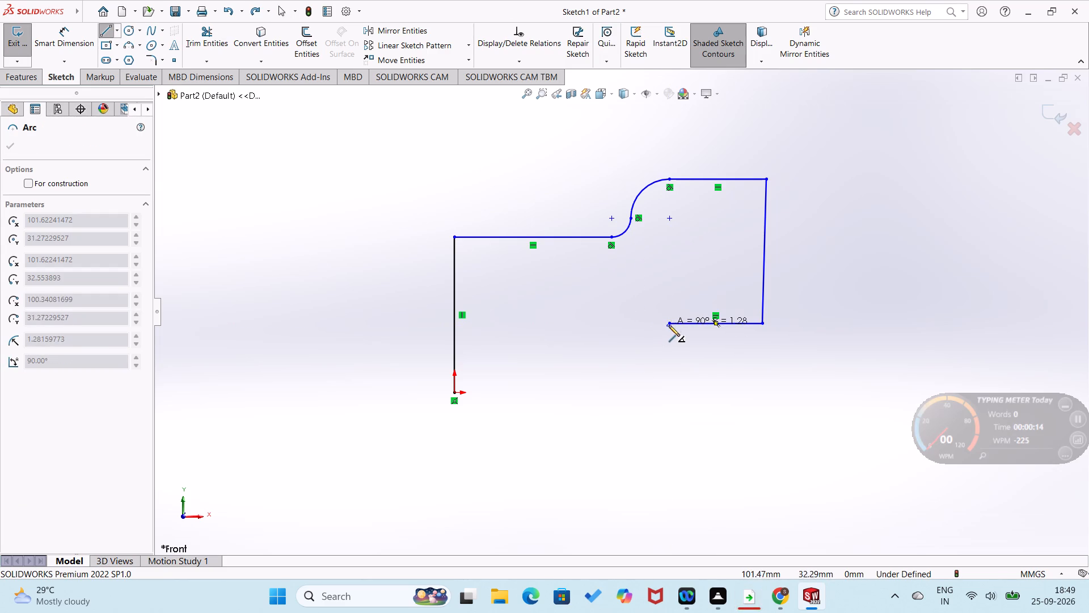
{"action": "left_click", "coordinate": [629, 355]}
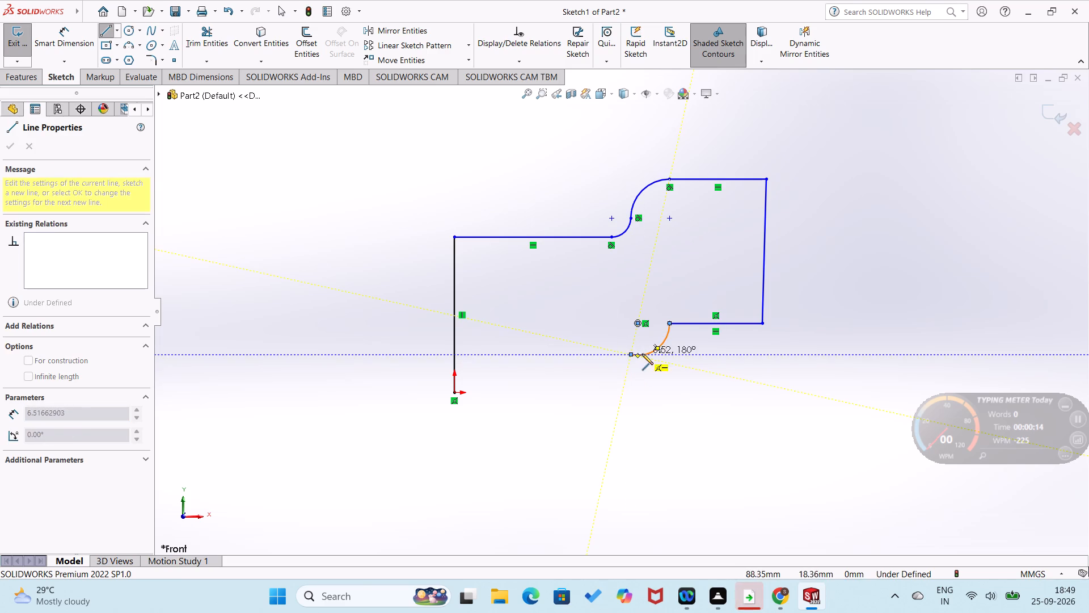
{"action": "left_click", "coordinate": [614, 368]}
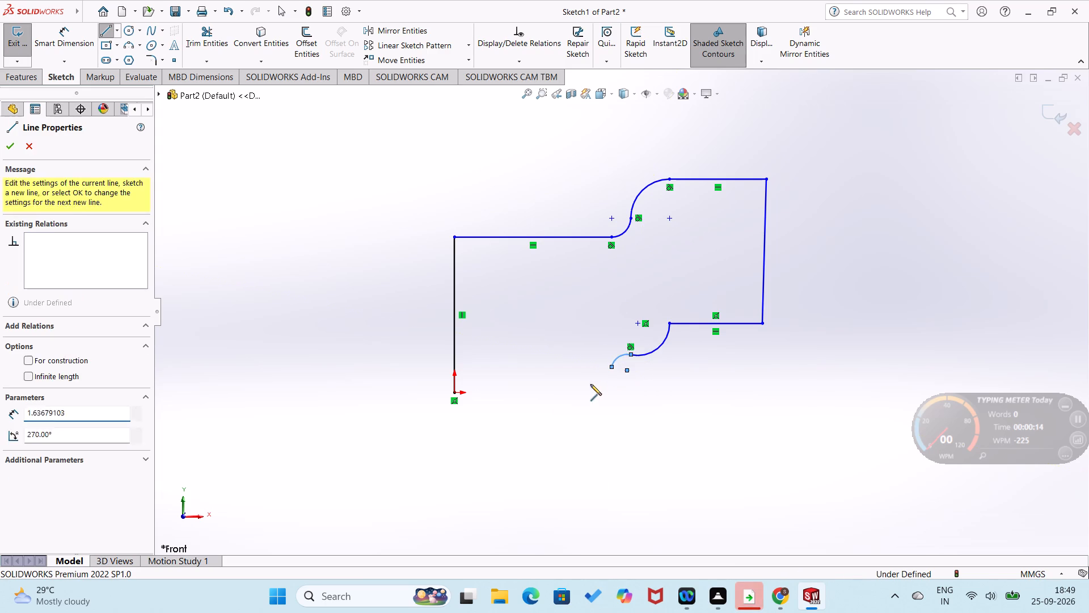
Close the profile with a line about 75 mm long from the last arc's end to the origin.
{"action": "left_click", "coordinate": [455, 393]}
{"action": "right_click_drag", "start_coordinate": [470, 410], "coordinate": [507, 296]}
{"action": "key", "text": "Escape"}
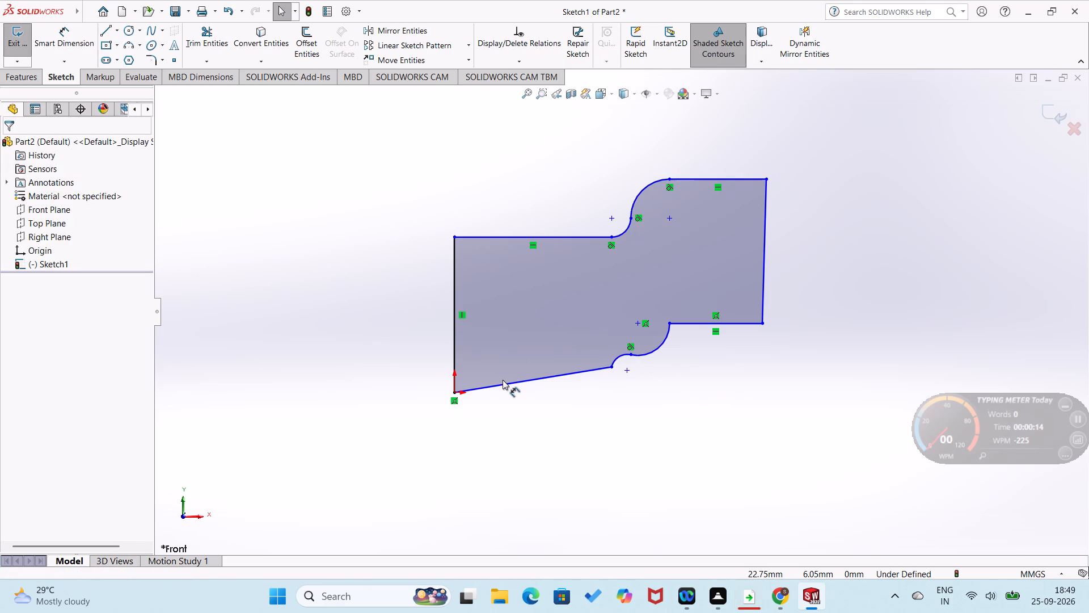
Apply a horizontal relation to the slanted bottom line that ends at the origin.
{"action": "right_click", "coordinate": [503, 381]}
{"action": "key", "text": "Escape"}
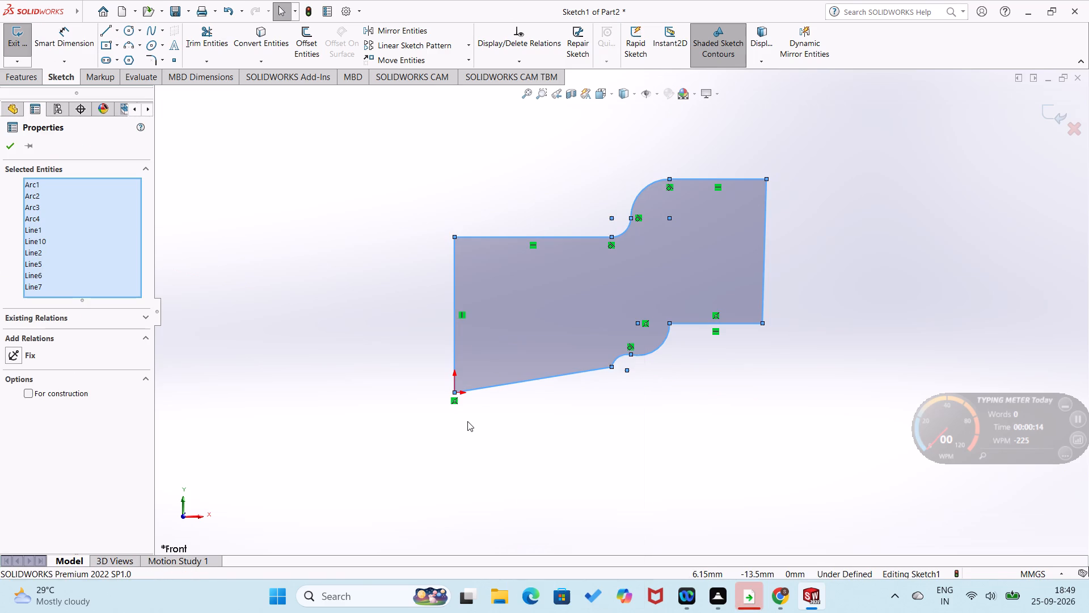
{"action": "key", "text": "Escape"}
{"action": "right_click", "coordinate": [499, 388]}
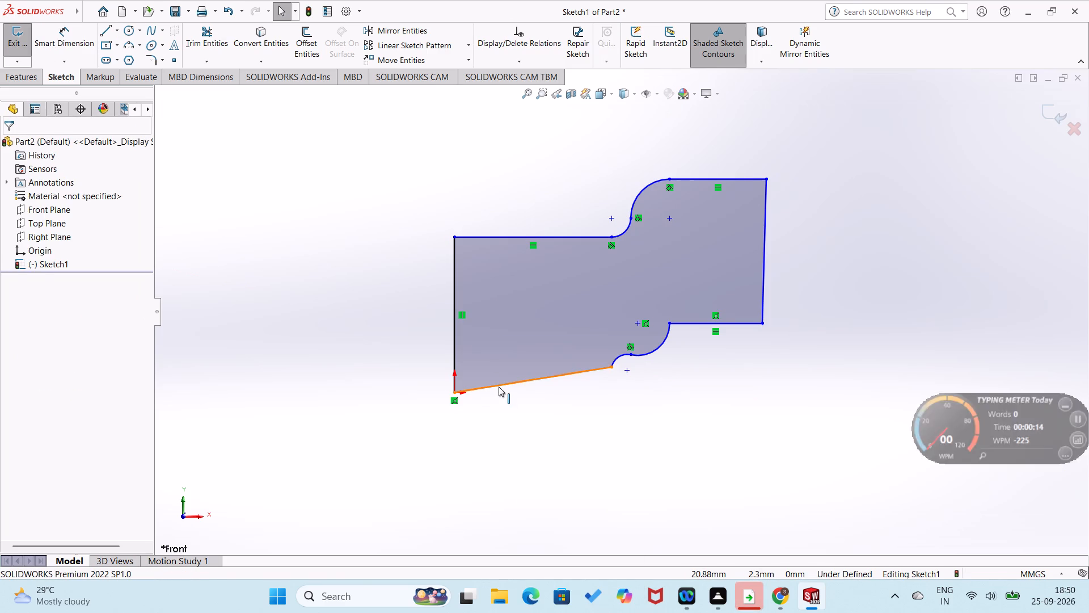
{"action": "left_click", "coordinate": [506, 344]}
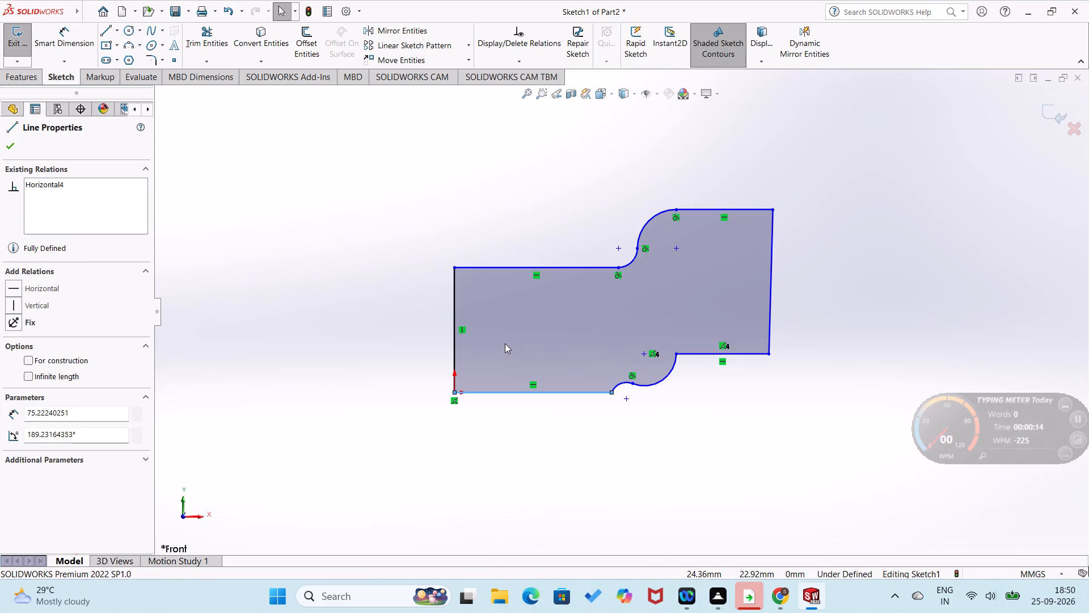
{"action": "left_click", "coordinate": [328, 459]}
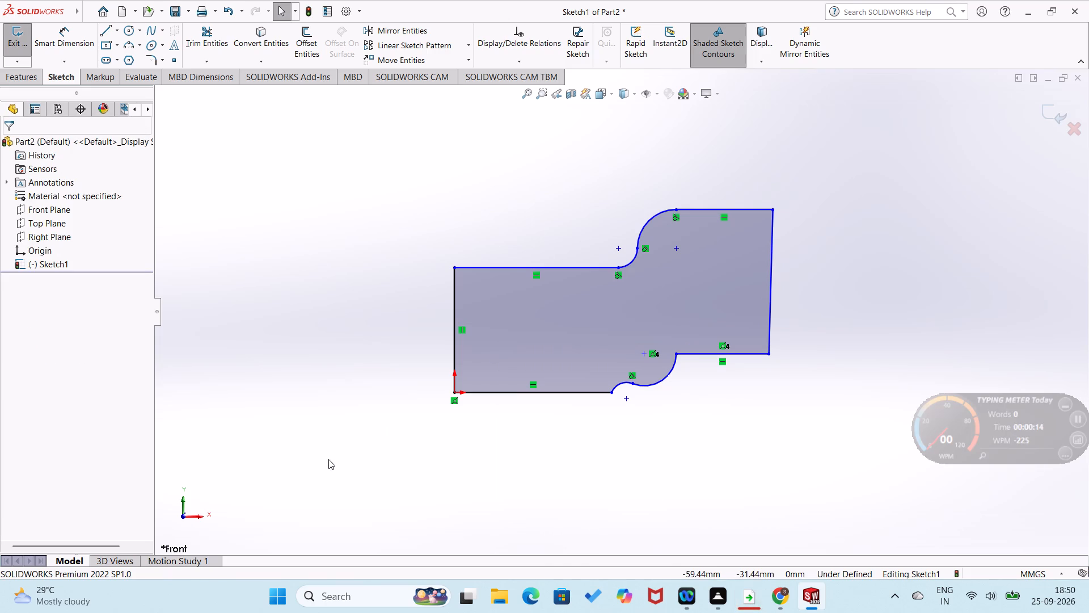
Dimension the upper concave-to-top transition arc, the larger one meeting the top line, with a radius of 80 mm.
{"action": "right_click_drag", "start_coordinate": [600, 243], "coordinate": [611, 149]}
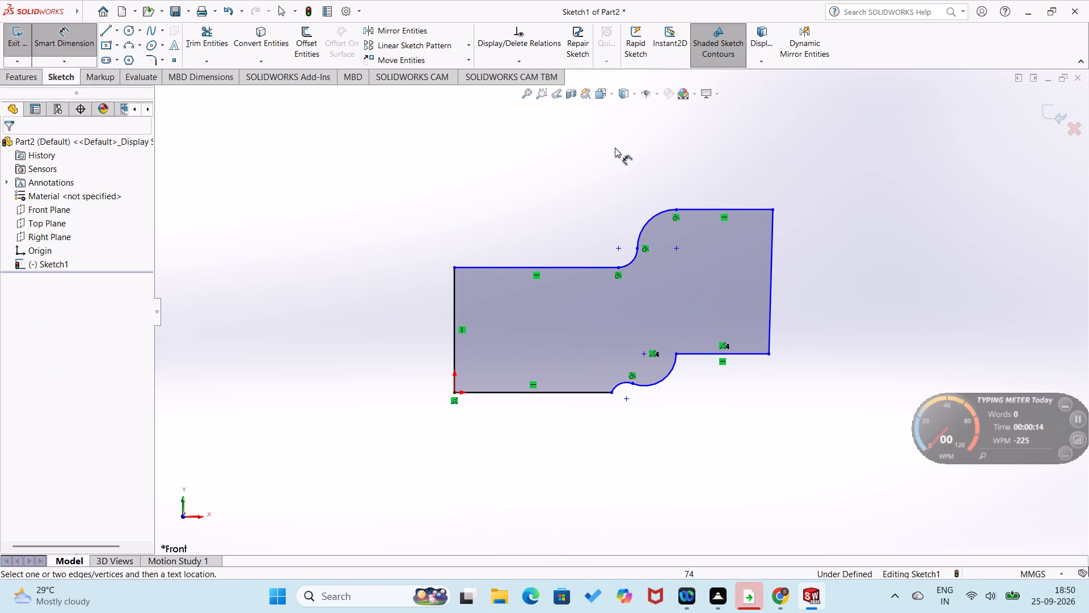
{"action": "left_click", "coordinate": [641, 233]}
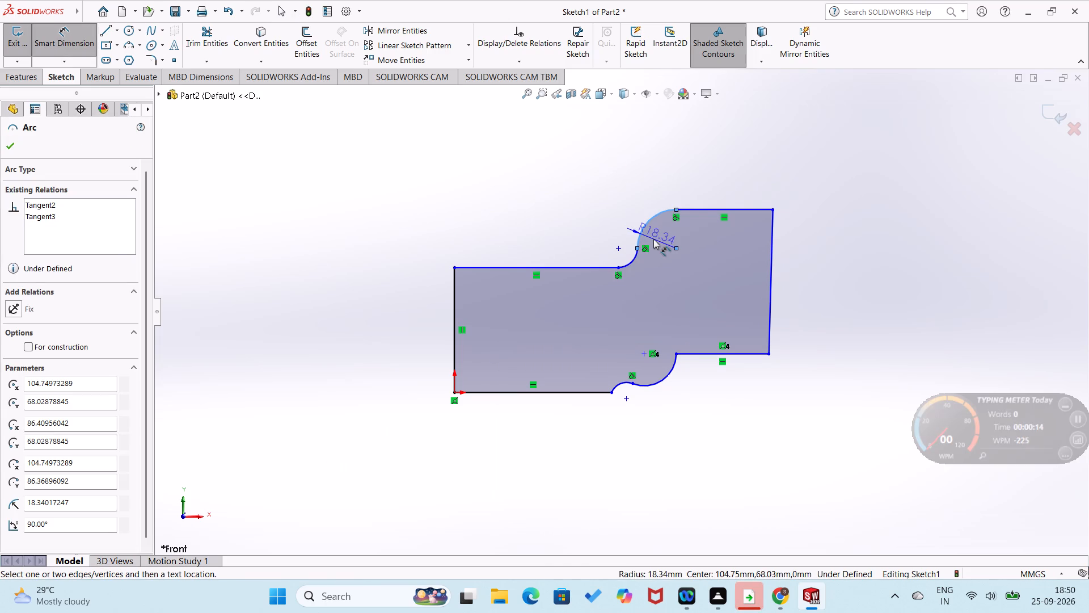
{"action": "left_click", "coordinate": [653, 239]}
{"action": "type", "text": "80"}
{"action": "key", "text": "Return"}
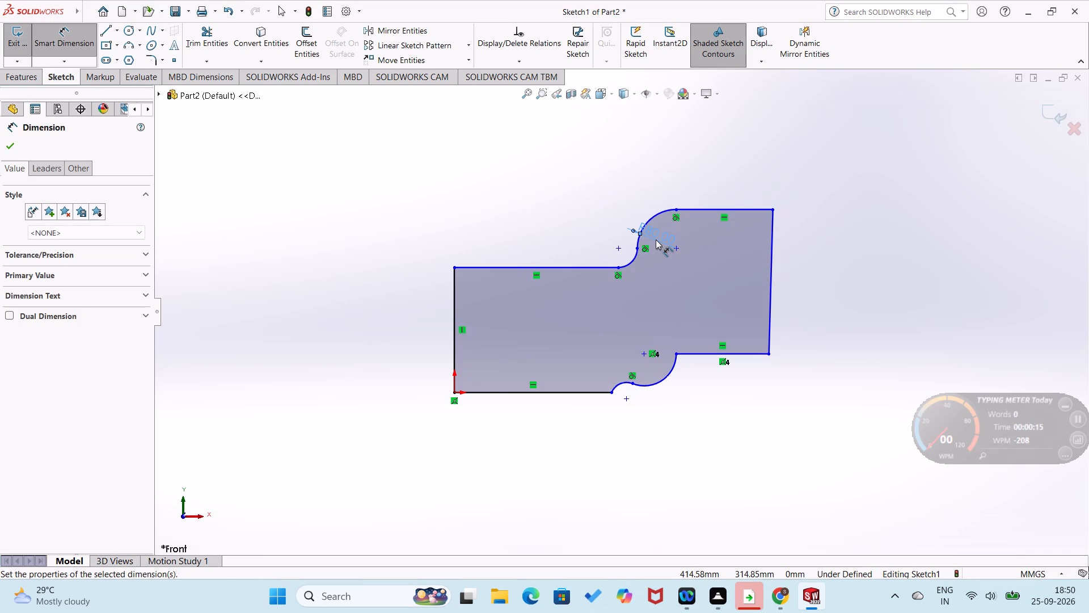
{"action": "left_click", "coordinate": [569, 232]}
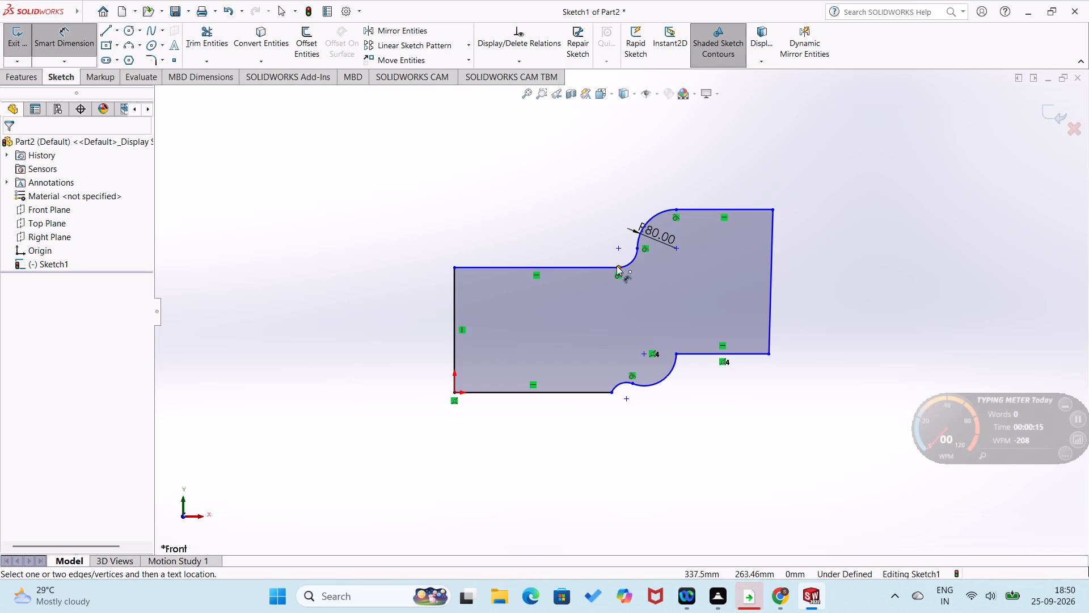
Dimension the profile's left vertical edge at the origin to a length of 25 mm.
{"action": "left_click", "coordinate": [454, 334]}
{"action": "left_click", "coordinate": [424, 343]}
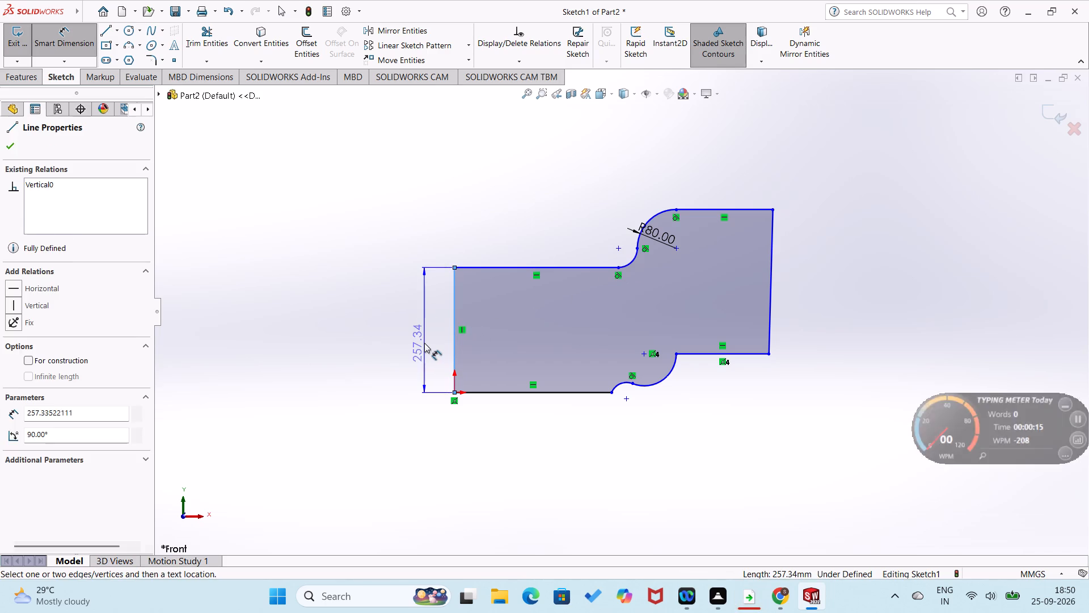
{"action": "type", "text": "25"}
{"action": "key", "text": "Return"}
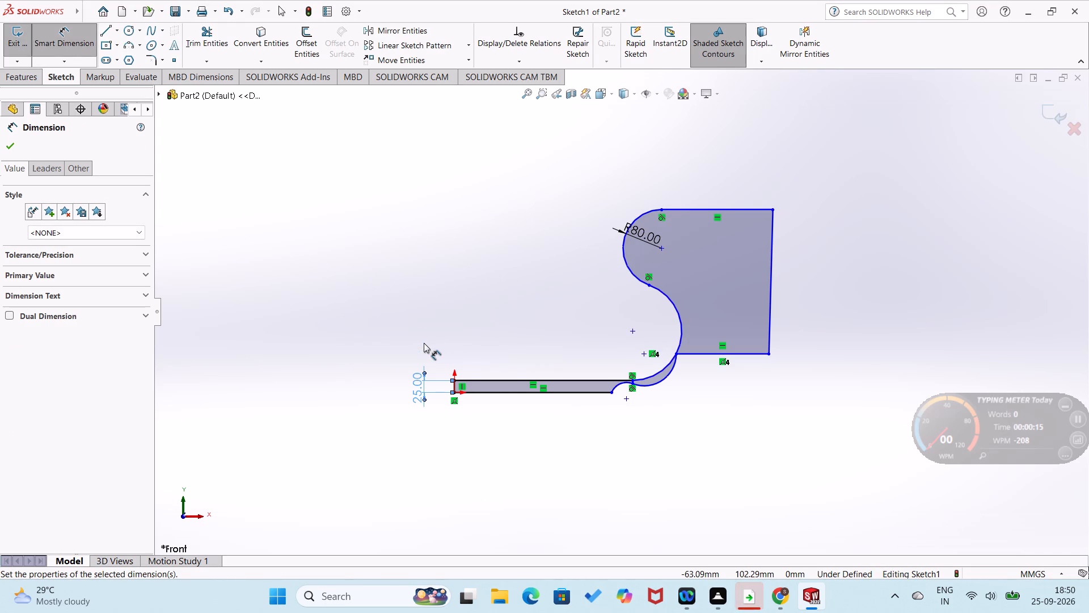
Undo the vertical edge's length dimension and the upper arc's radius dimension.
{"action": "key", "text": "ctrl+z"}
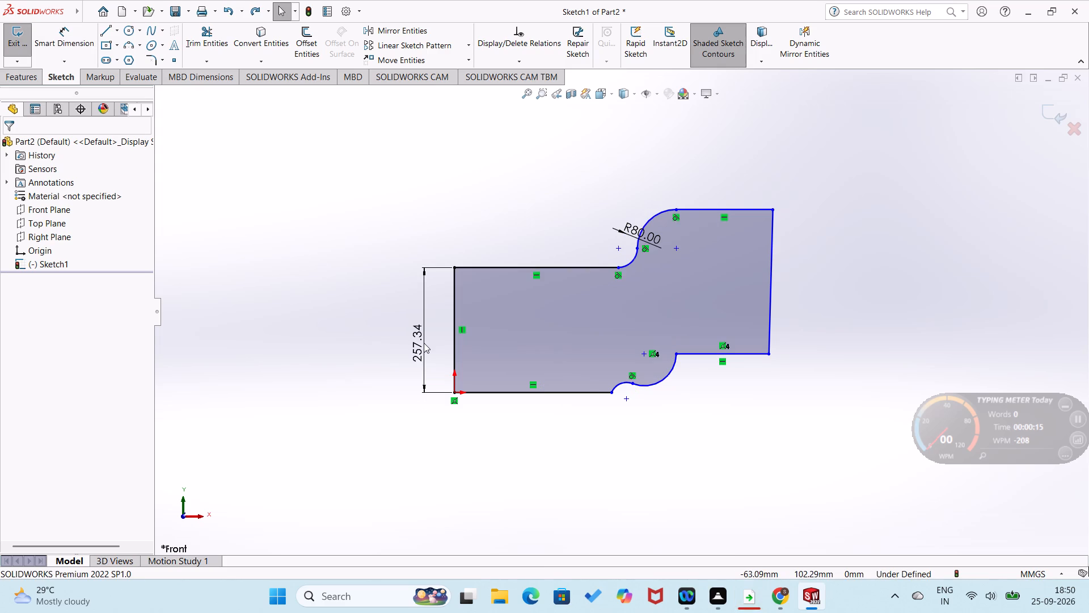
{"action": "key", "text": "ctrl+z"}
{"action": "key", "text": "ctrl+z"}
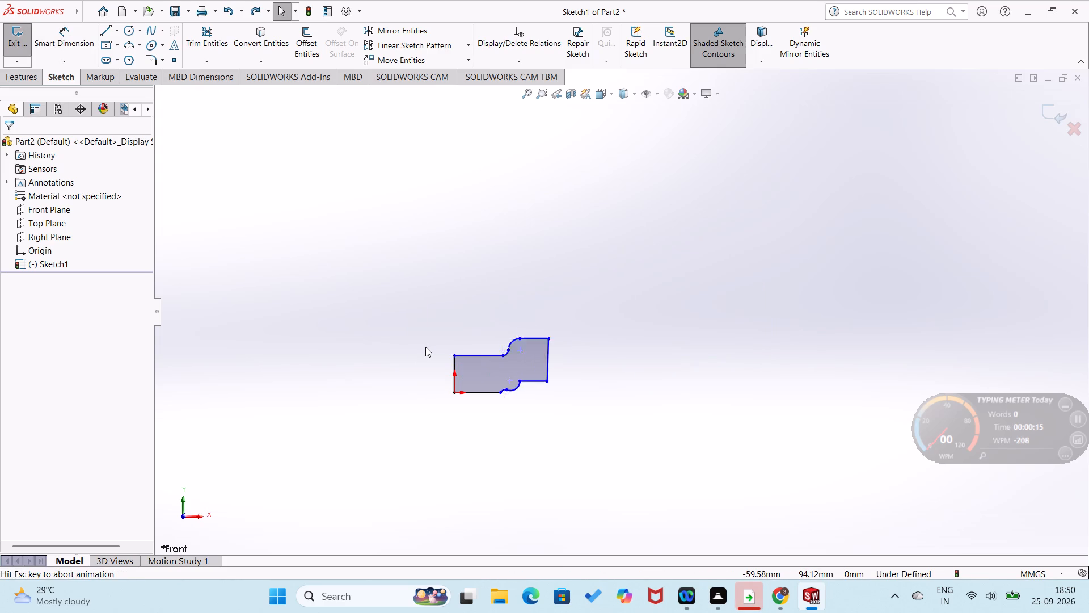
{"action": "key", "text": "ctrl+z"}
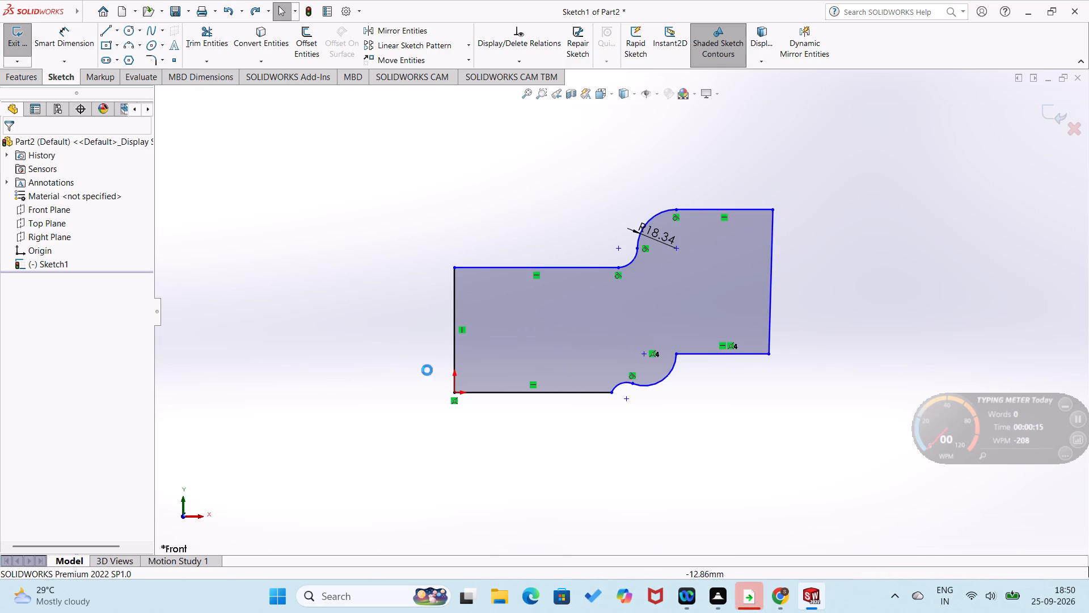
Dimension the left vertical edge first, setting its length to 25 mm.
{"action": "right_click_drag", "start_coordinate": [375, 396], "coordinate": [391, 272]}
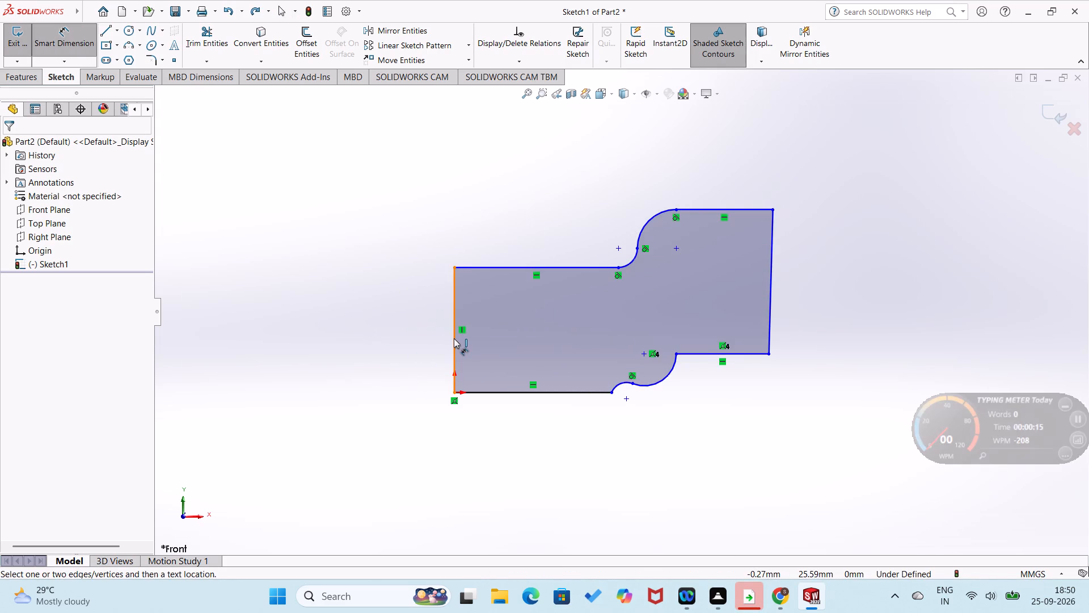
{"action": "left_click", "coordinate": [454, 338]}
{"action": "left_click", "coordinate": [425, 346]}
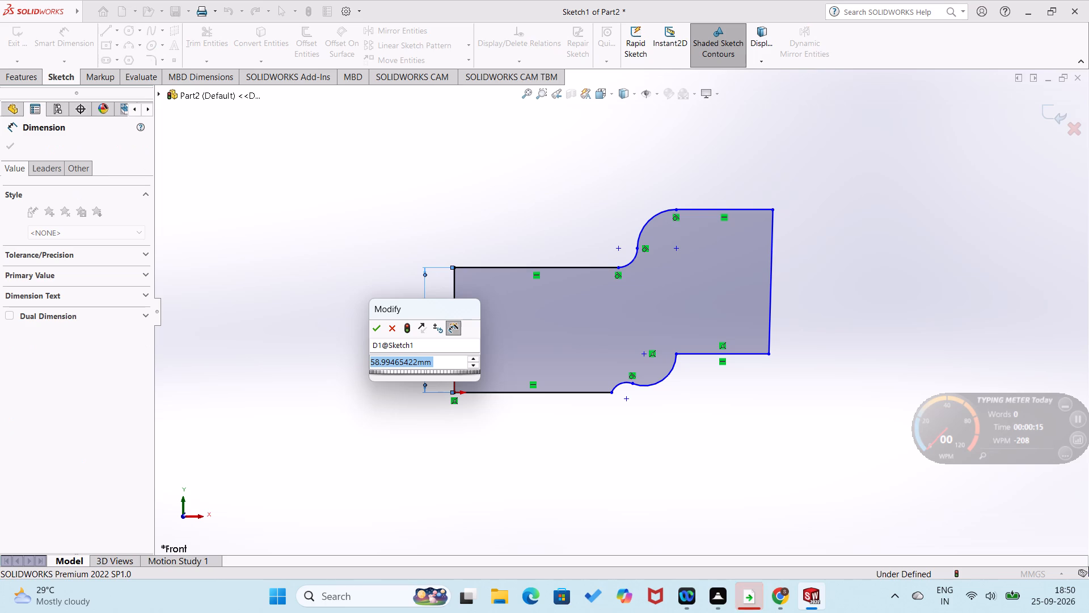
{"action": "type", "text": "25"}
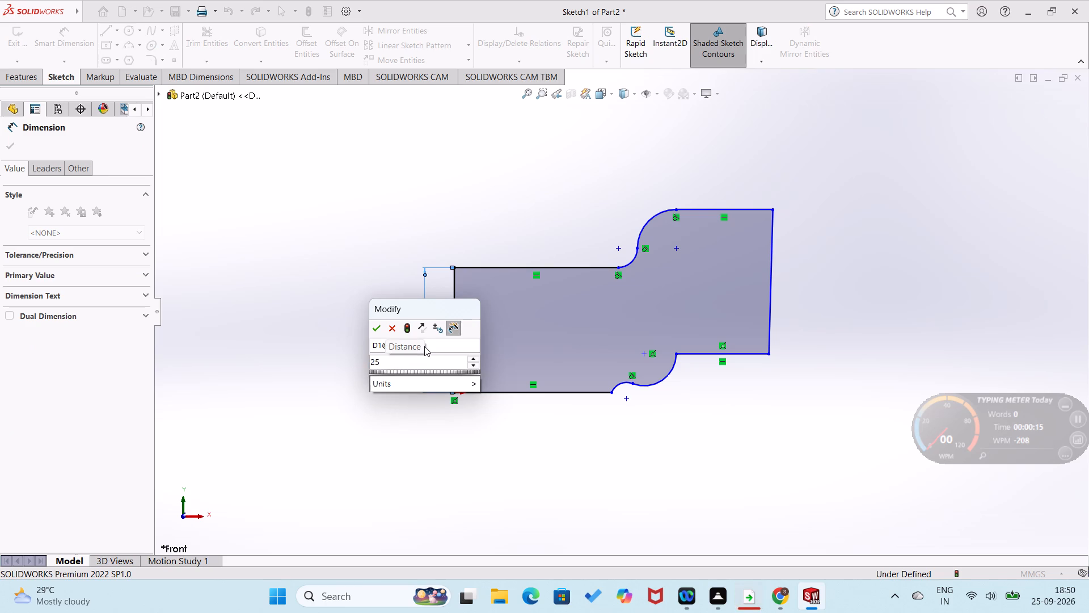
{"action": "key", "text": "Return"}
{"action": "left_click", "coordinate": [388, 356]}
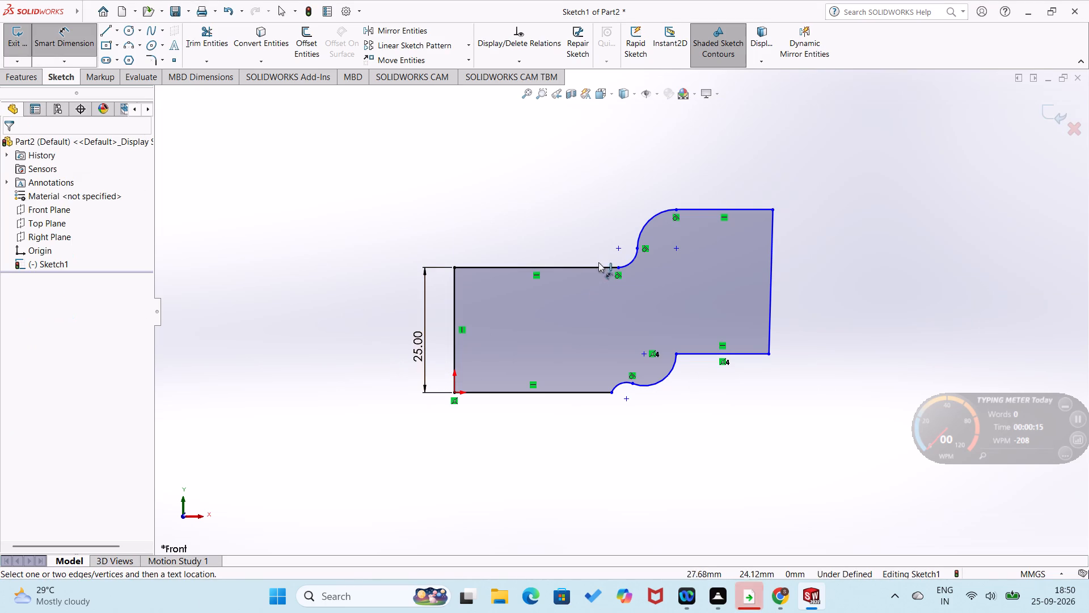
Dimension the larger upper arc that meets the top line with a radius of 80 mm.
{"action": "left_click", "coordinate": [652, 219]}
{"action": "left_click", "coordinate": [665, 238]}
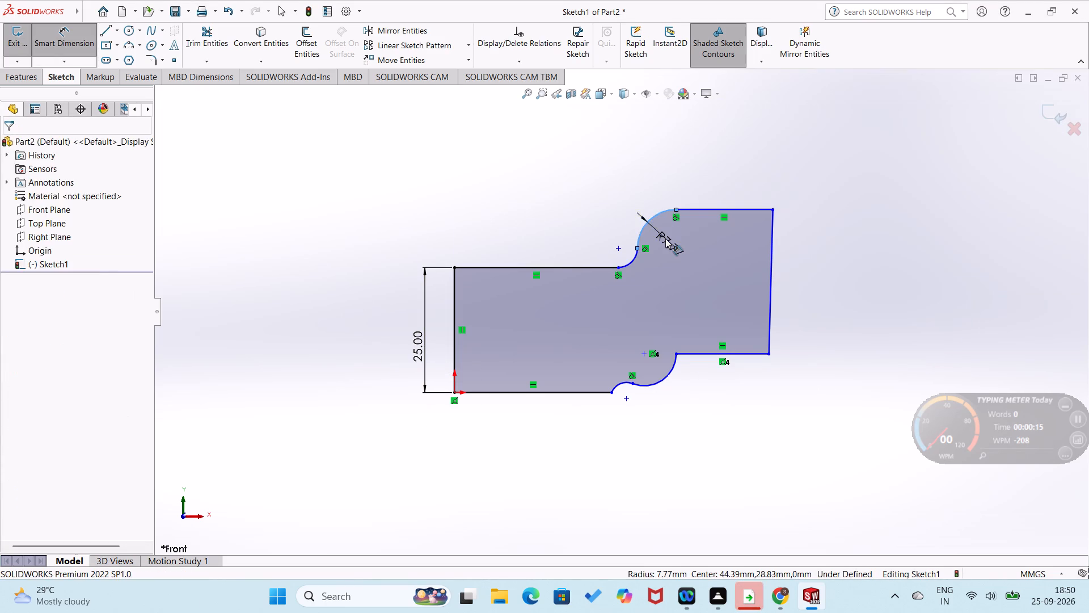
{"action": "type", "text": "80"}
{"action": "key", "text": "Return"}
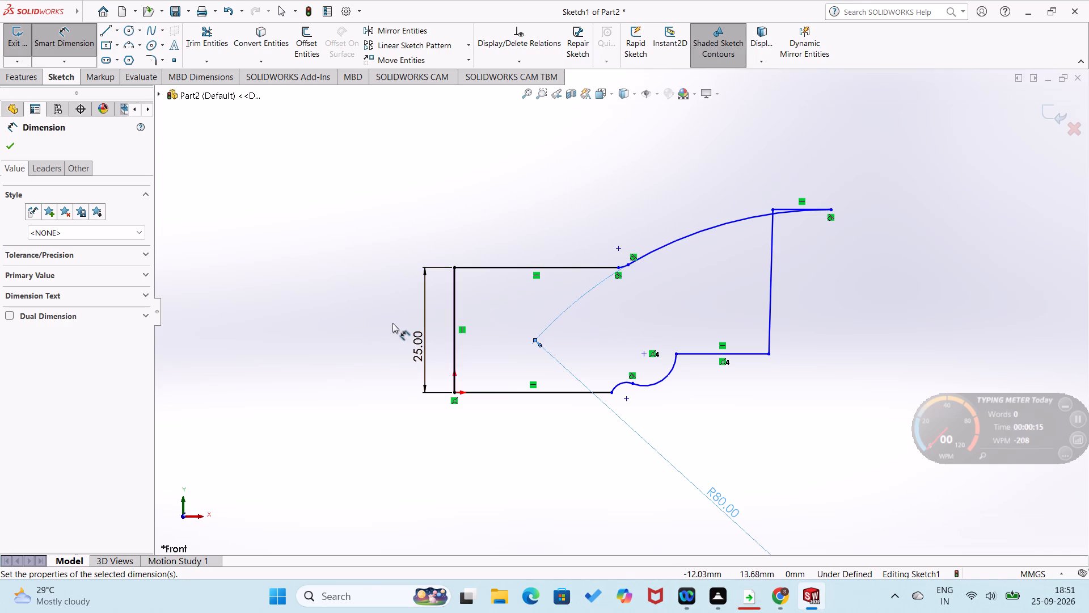
Delete all entities and dimensions in the sketch to clear it for a fresh start.
{"action": "key", "text": "Escape"}
{"action": "key", "text": "ctrl+a"}
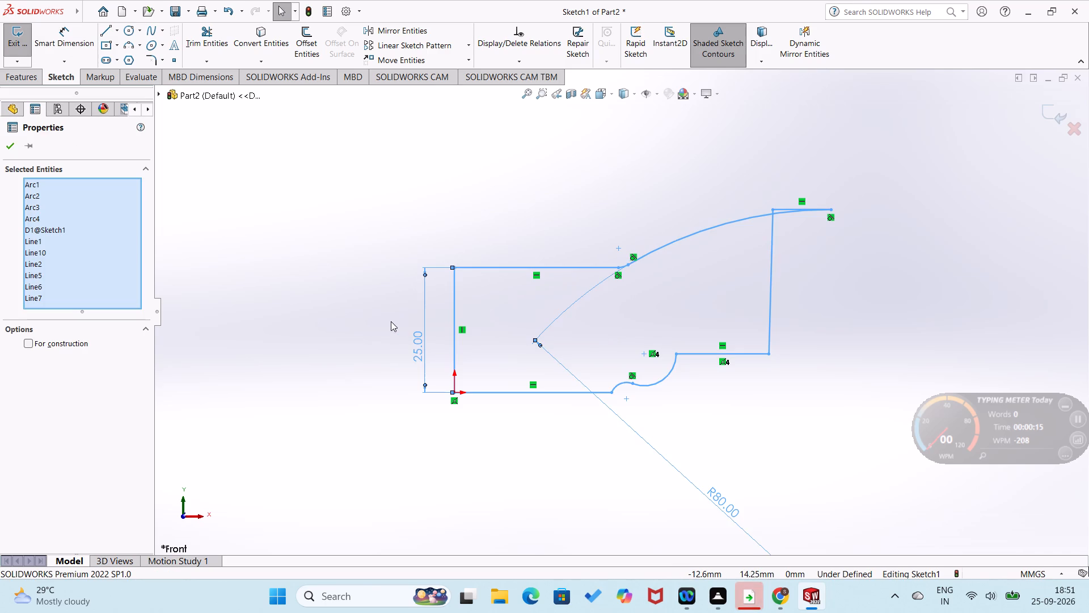
{"action": "key", "text": "Delete"}
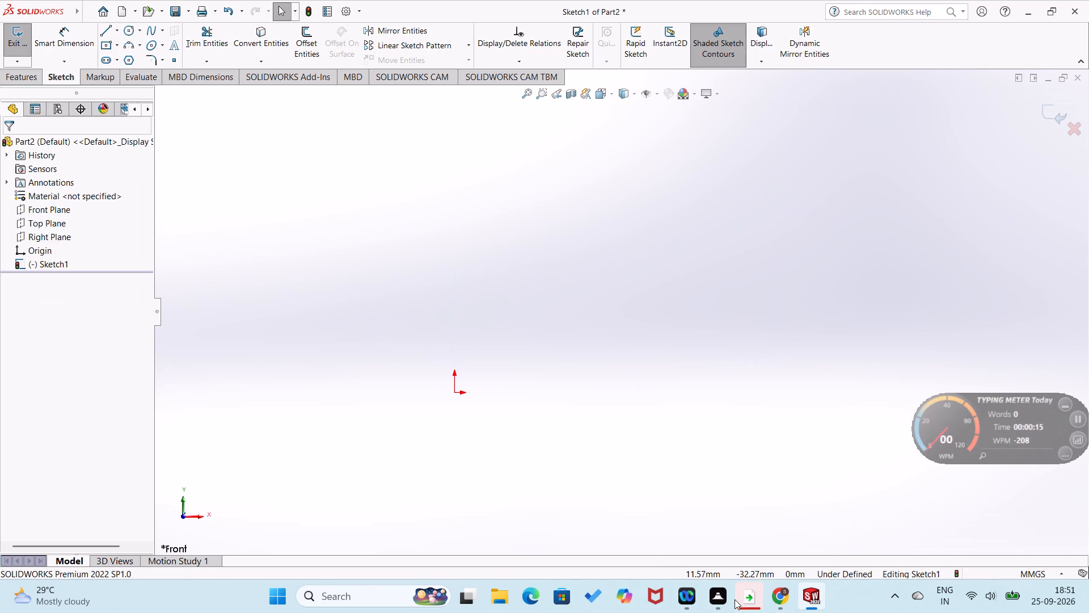
From the origin, draw a vertical line about 54 mm, a horizontal line about 46 mm, an arc of about 20 mm radius and a horizontal top line.
{"action": "right_click_drag", "start_coordinate": [404, 373], "coordinate": [412, 360]}
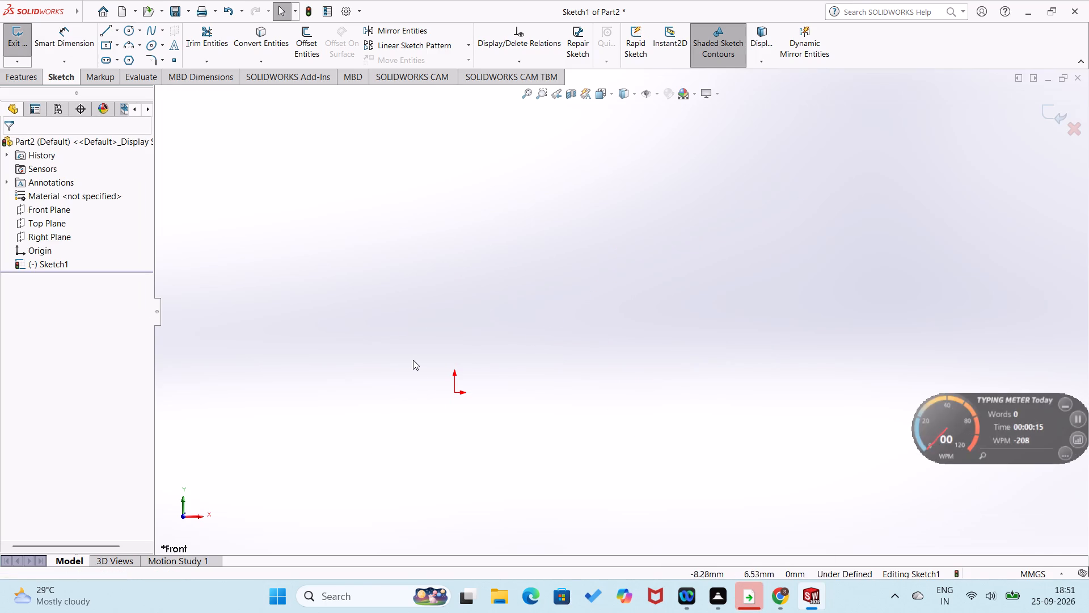
{"action": "scroll", "coordinate": [414, 360], "scroll_direction": "up", "scroll_amount": 3}
{"action": "scroll", "coordinate": [489, 372], "scroll_direction": "up", "scroll_amount": 1}
{"action": "right_click_drag", "start_coordinate": [516, 372], "coordinate": [364, 373]}
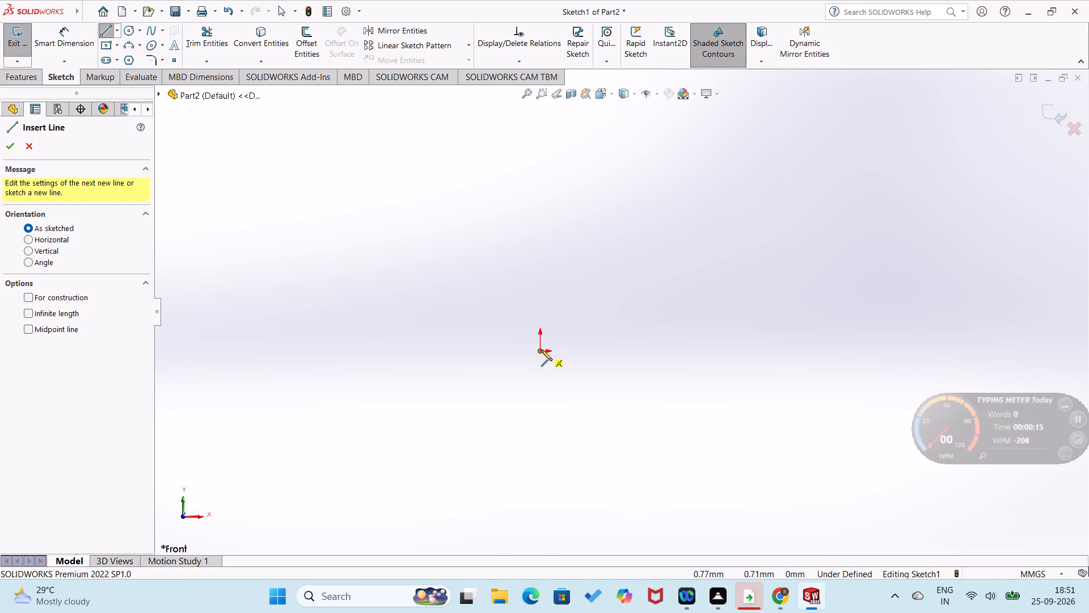
{"action": "left_click", "coordinate": [541, 350]}
{"action": "left_click", "coordinate": [539, 221]}
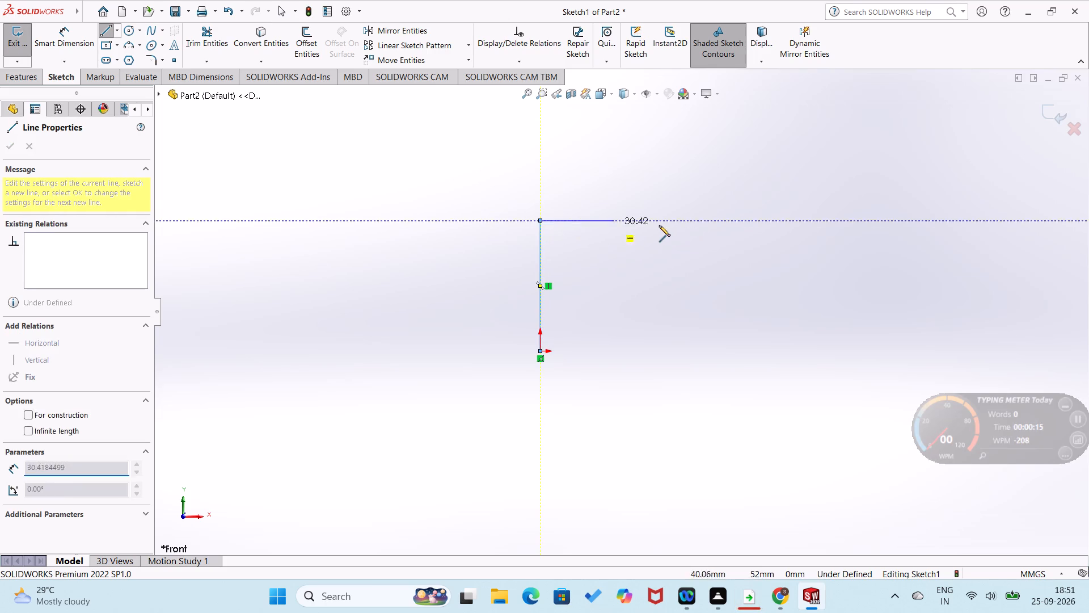
{"action": "left_click", "coordinate": [651, 222]}
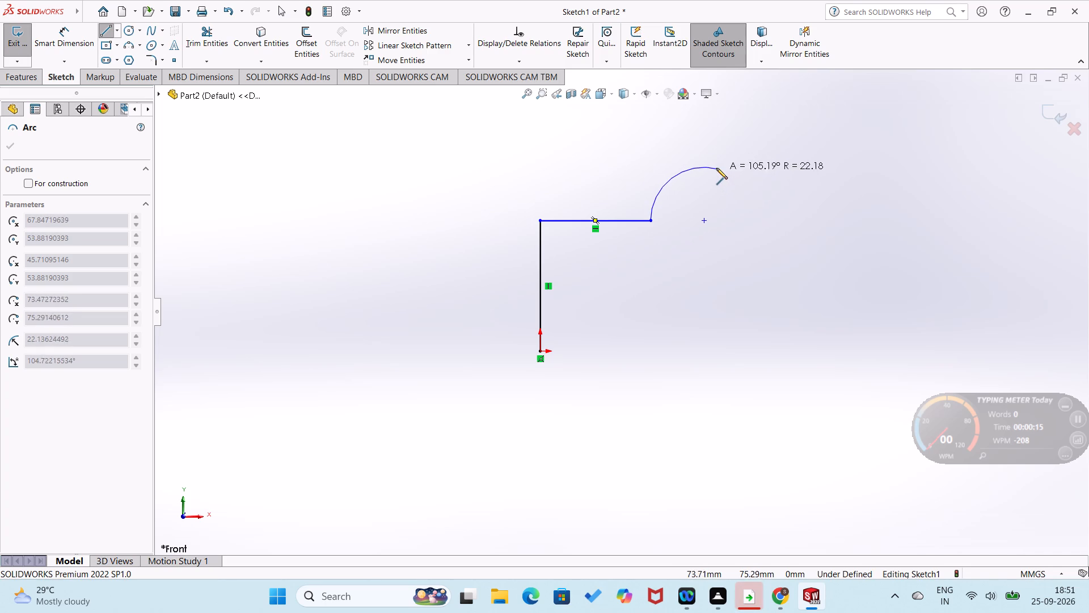
{"action": "left_click", "coordinate": [682, 175]}
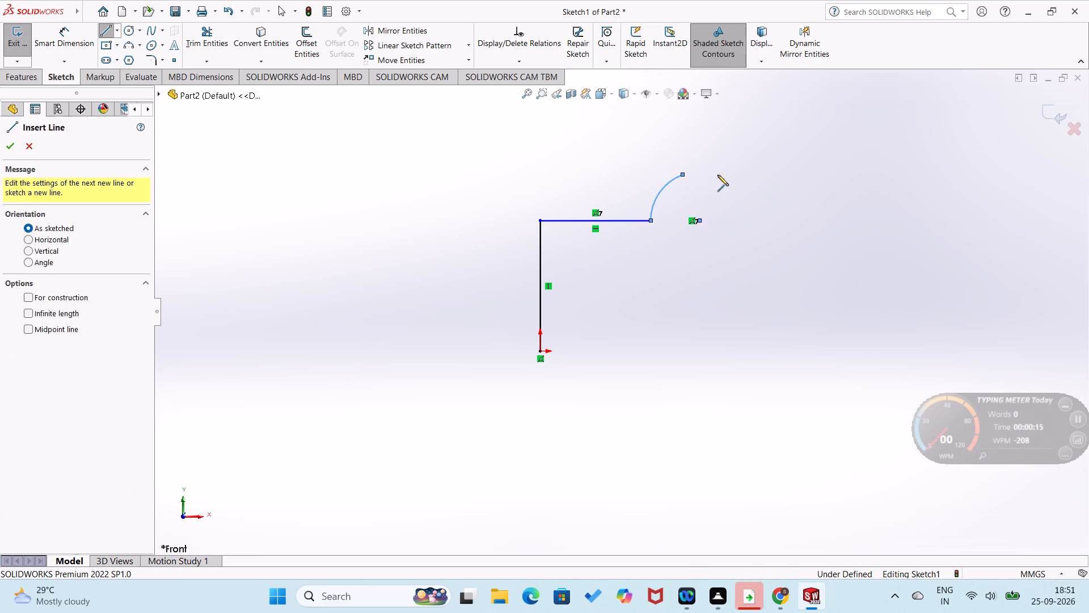
{"action": "left_click", "coordinate": [775, 177]}
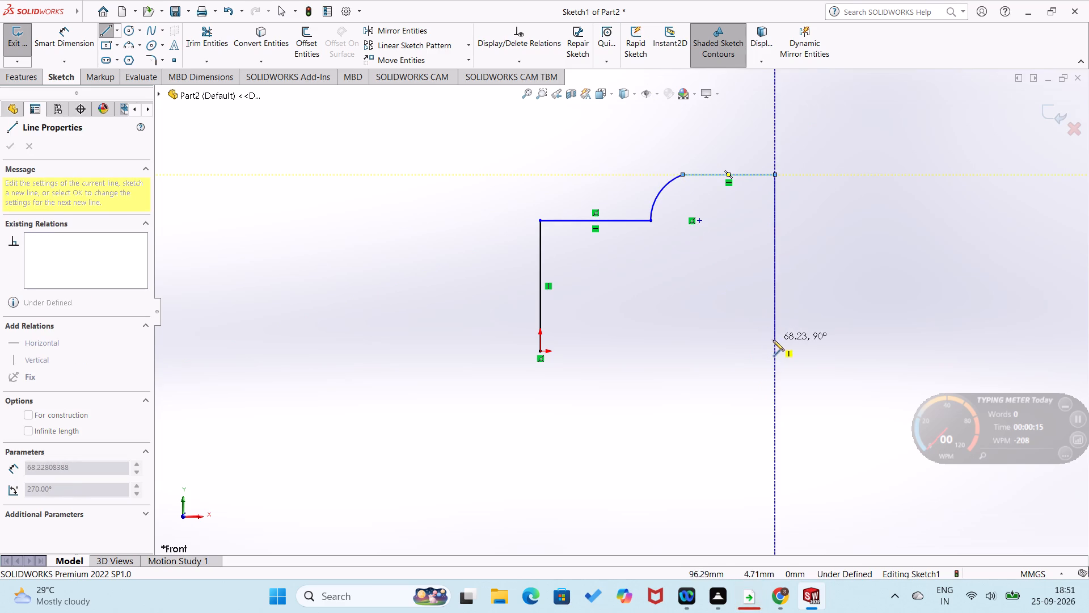
Close the profile with a vertical right side, a lower horizontal line, a downward arc and a bottom line about 48 mm long to the origin.
{"action": "left_click", "coordinate": [775, 316]}
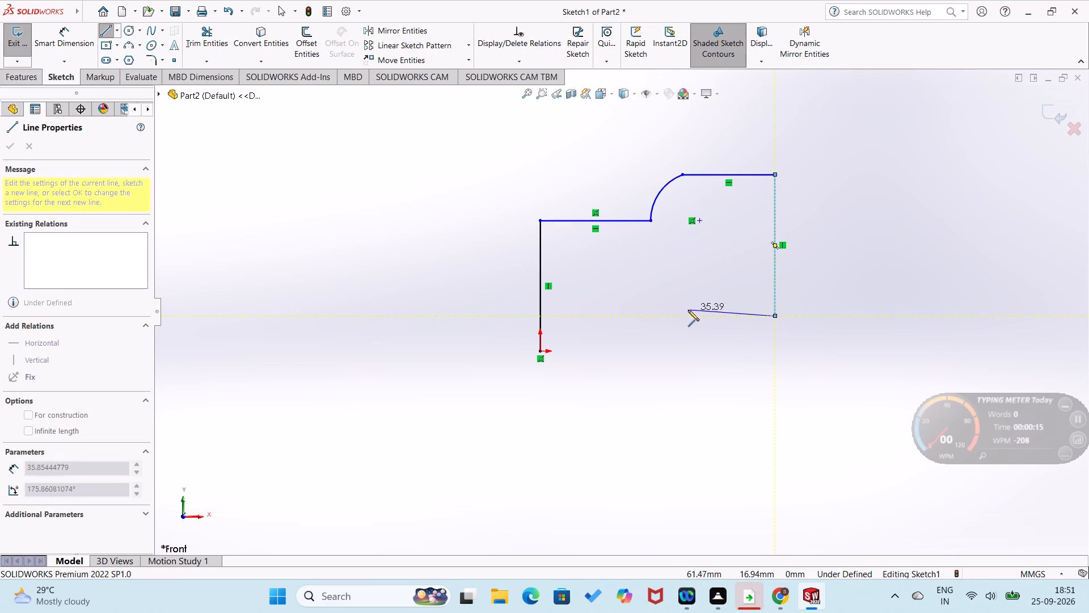
{"action": "left_click", "coordinate": [681, 317]}
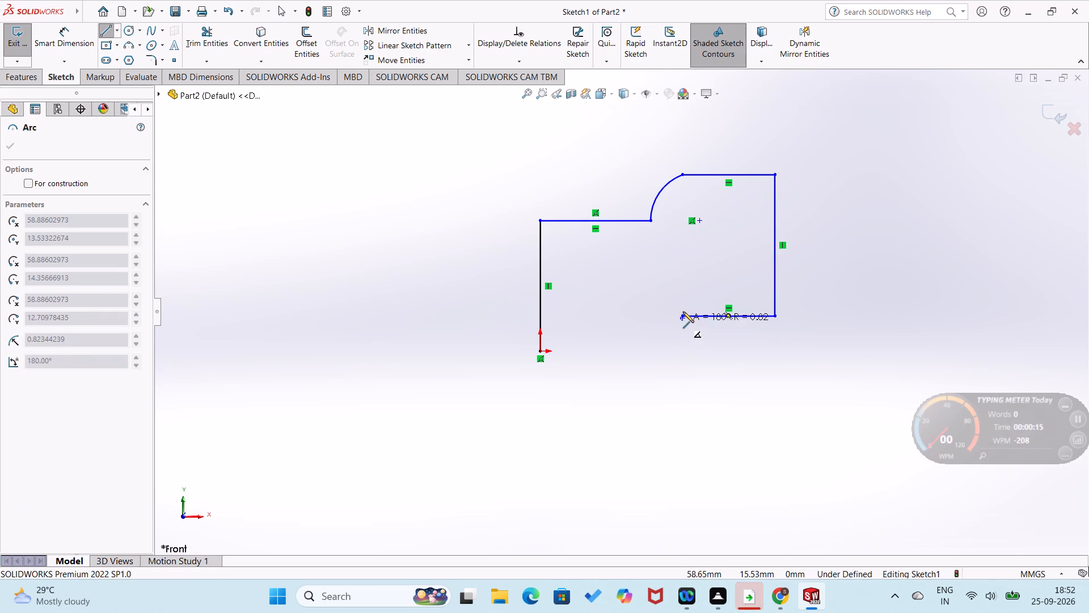
{"action": "left_click", "coordinate": [656, 352]}
{"action": "left_click", "coordinate": [540, 351]}
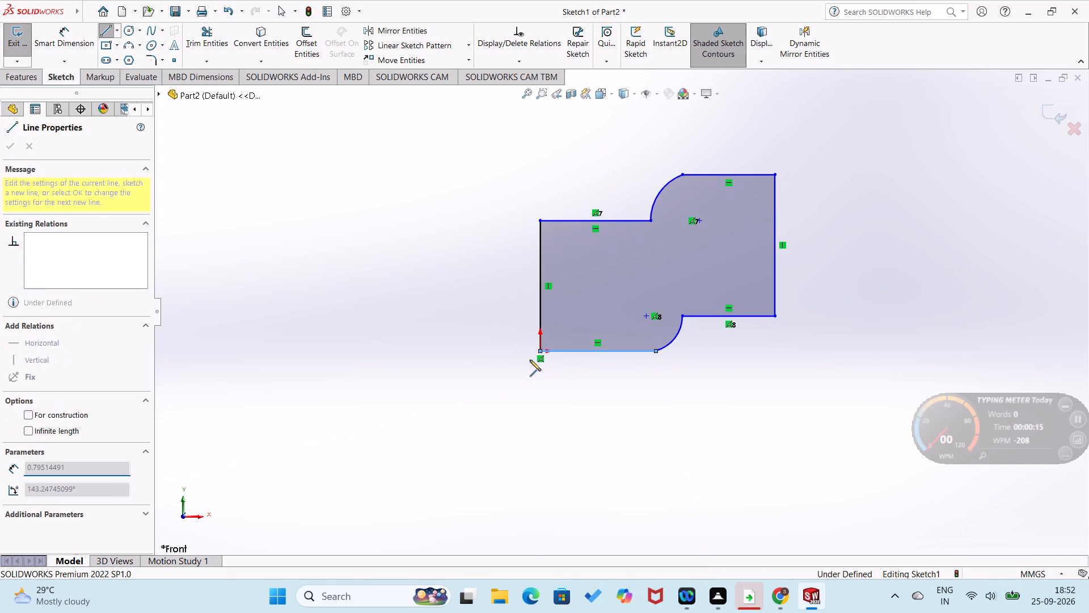
Add a radius dimension to the upper arc, try a value of 80 mm, and undo that value change.
{"action": "right_click_drag", "start_coordinate": [500, 382], "coordinate": [489, 249]}
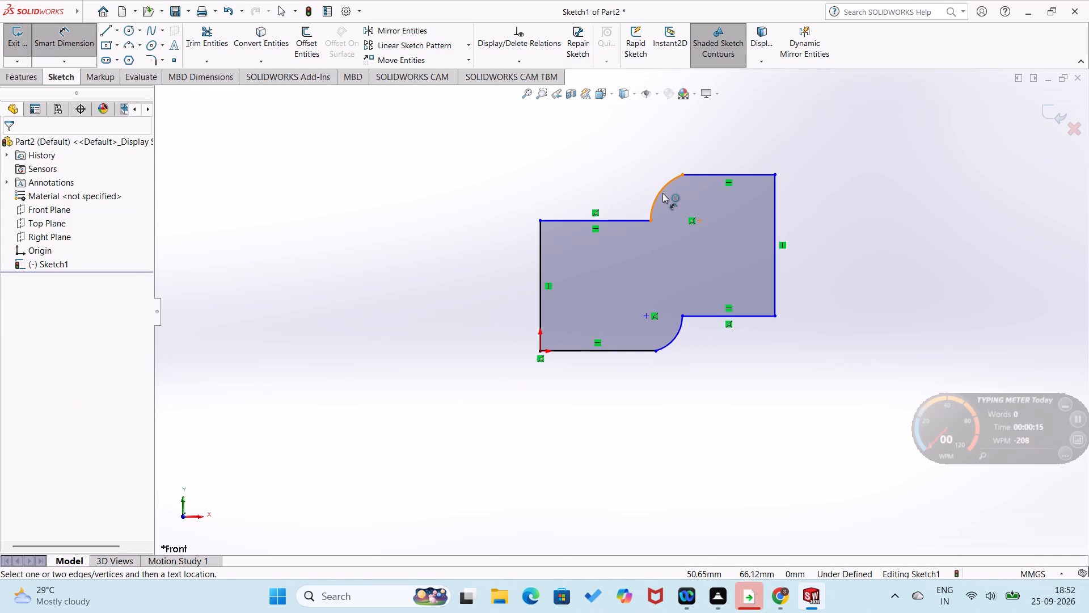
{"action": "left_click", "coordinate": [662, 193]}
{"action": "left_click", "coordinate": [669, 206]}
{"action": "type", "text": "80"}
{"action": "key", "text": "Return"}
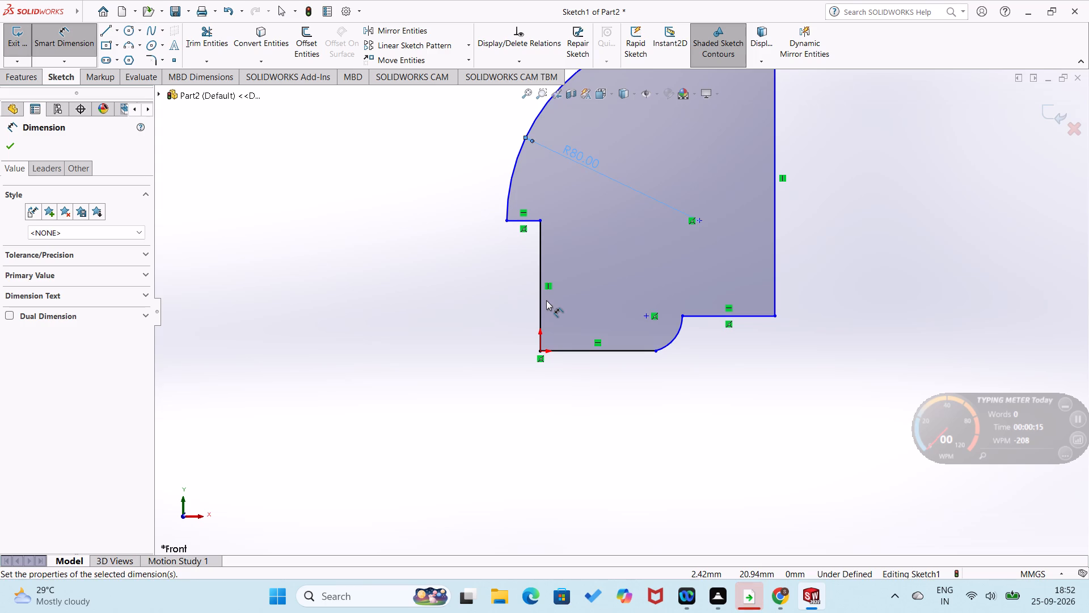
{"action": "key", "text": "ctrl+z"}
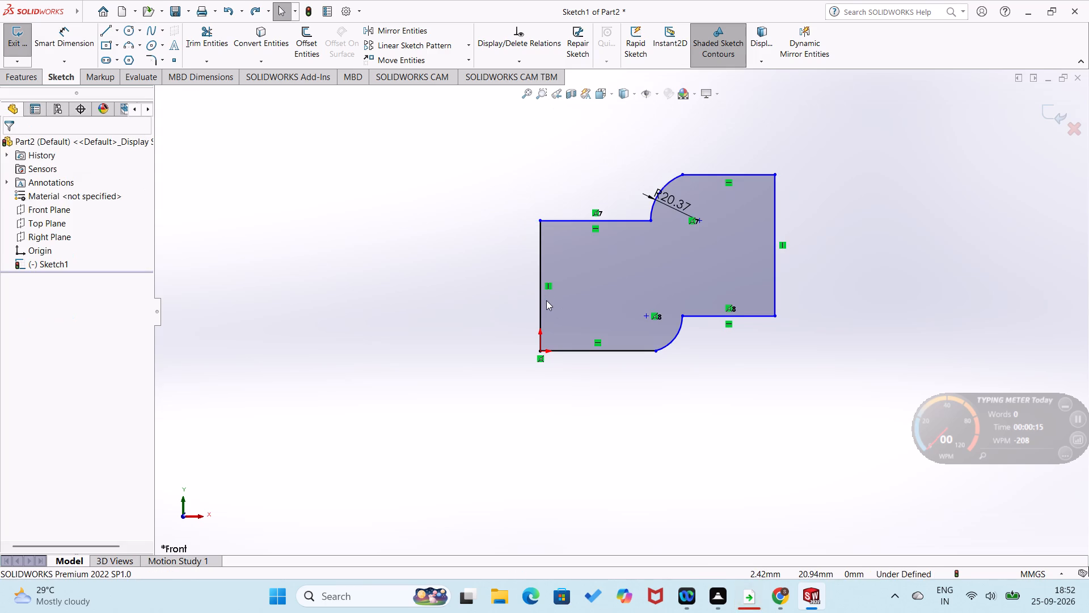
Apply a parallel relation between the upper-left horizontal line and the bottom line at the origin.
{"action": "left_click", "coordinate": [585, 353]}
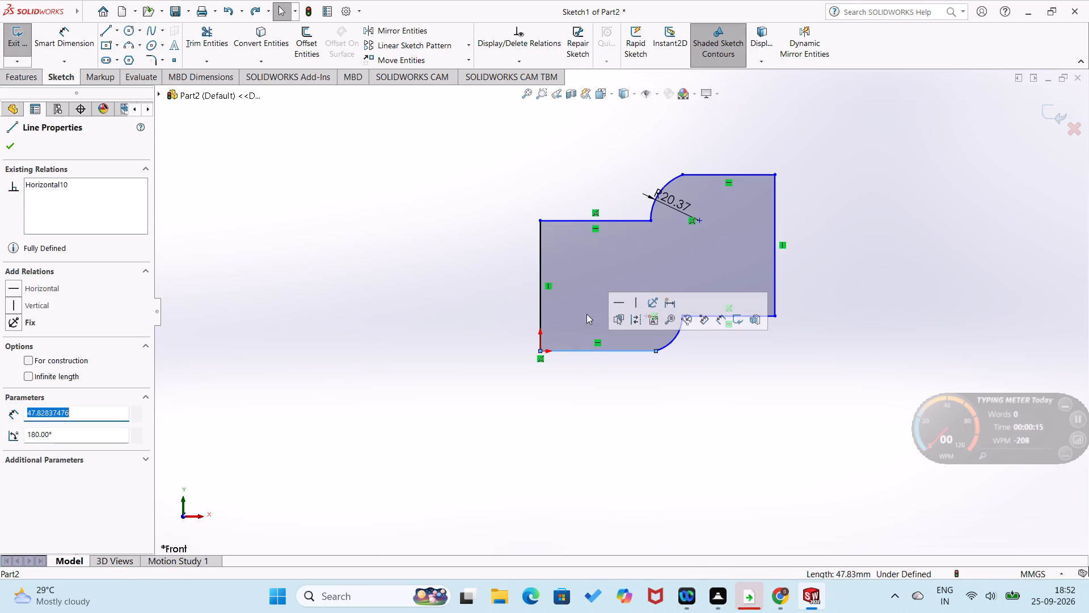
{"action": "left_click", "coordinate": [584, 220]}
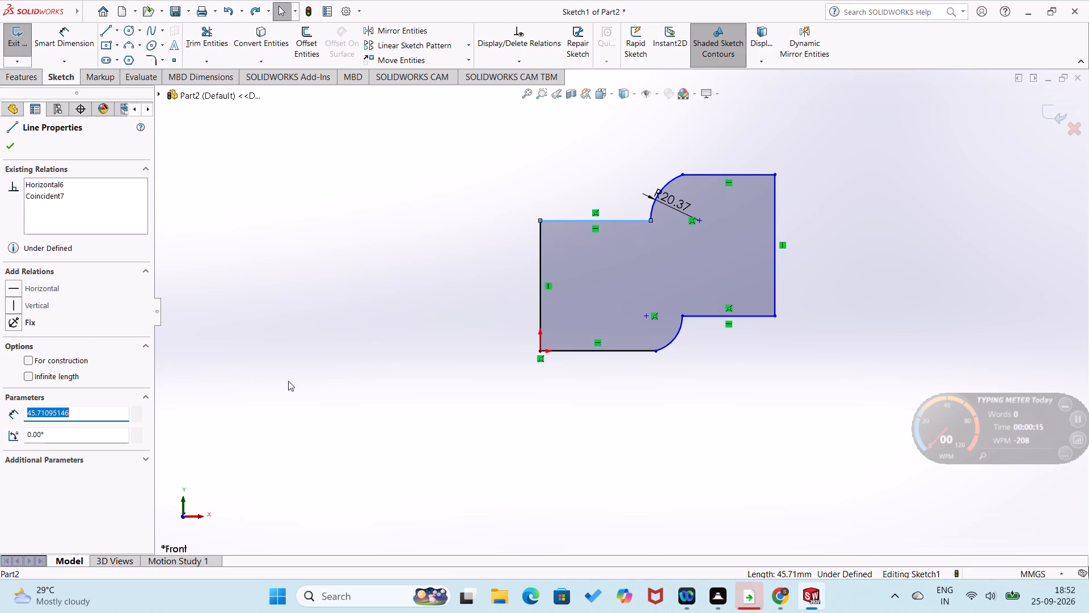
{"action": "left_click", "coordinate": [577, 350], "text": "ctrl"}
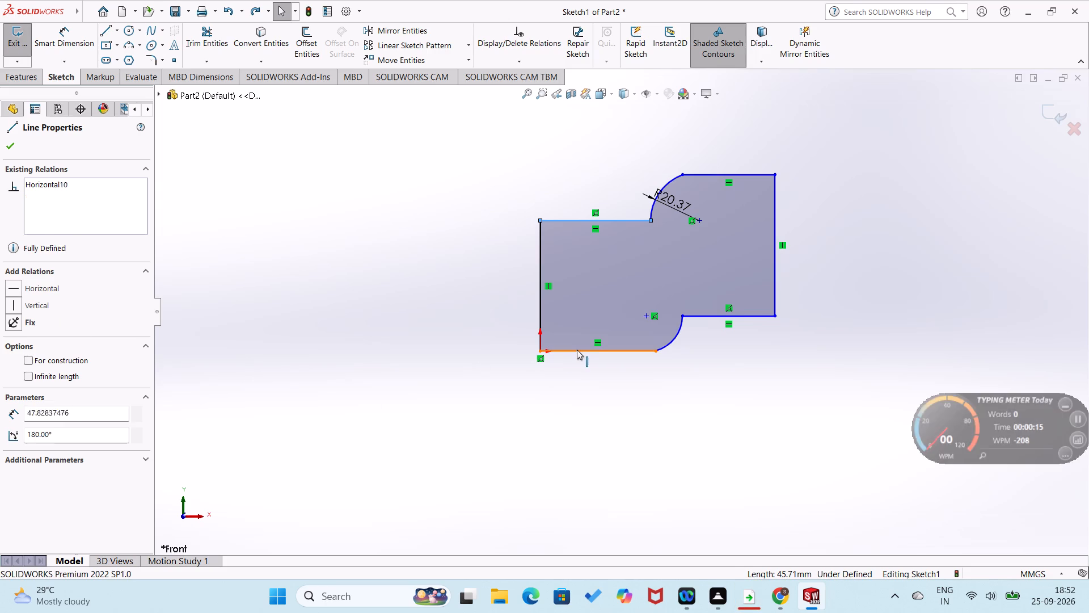
{"action": "left_click", "coordinate": [20, 334]}
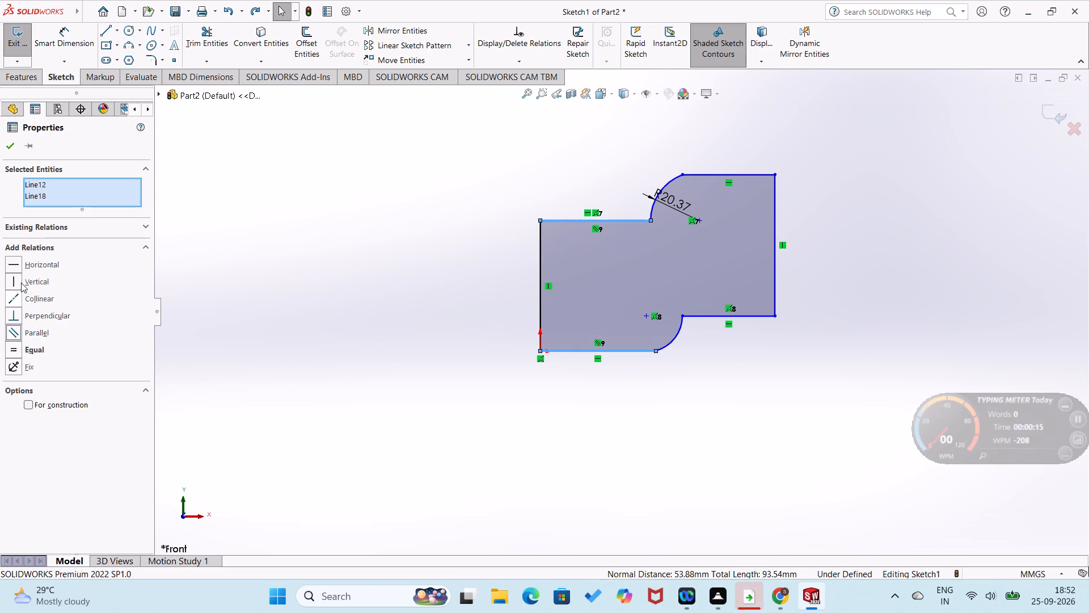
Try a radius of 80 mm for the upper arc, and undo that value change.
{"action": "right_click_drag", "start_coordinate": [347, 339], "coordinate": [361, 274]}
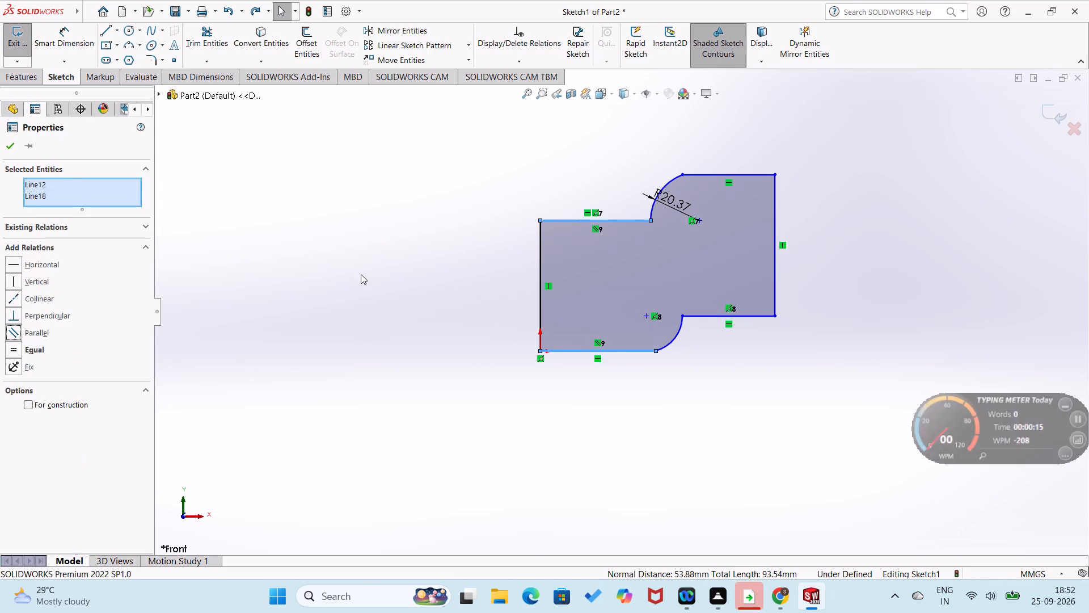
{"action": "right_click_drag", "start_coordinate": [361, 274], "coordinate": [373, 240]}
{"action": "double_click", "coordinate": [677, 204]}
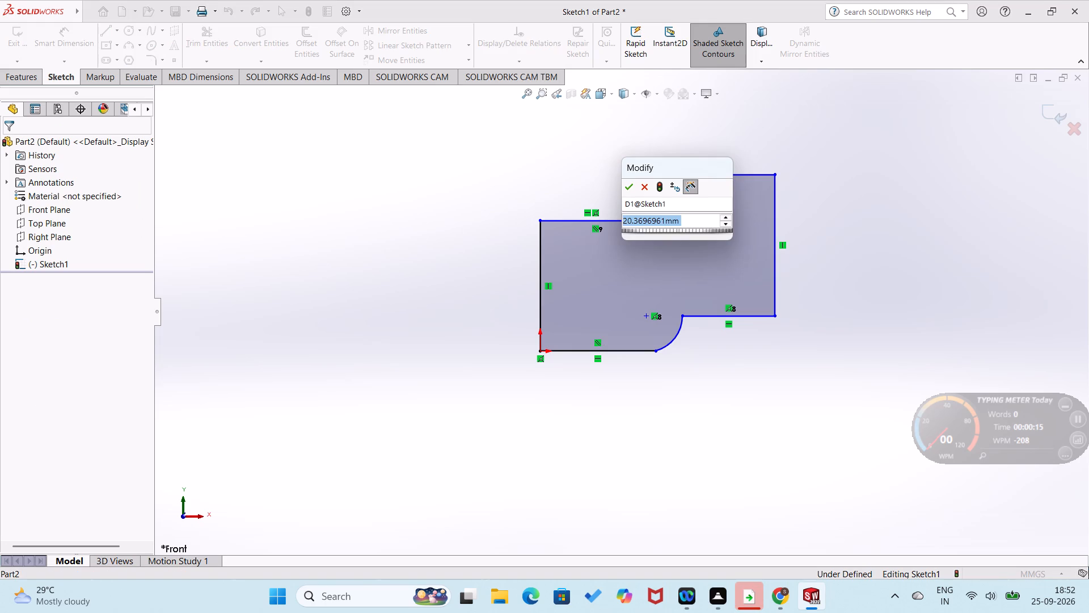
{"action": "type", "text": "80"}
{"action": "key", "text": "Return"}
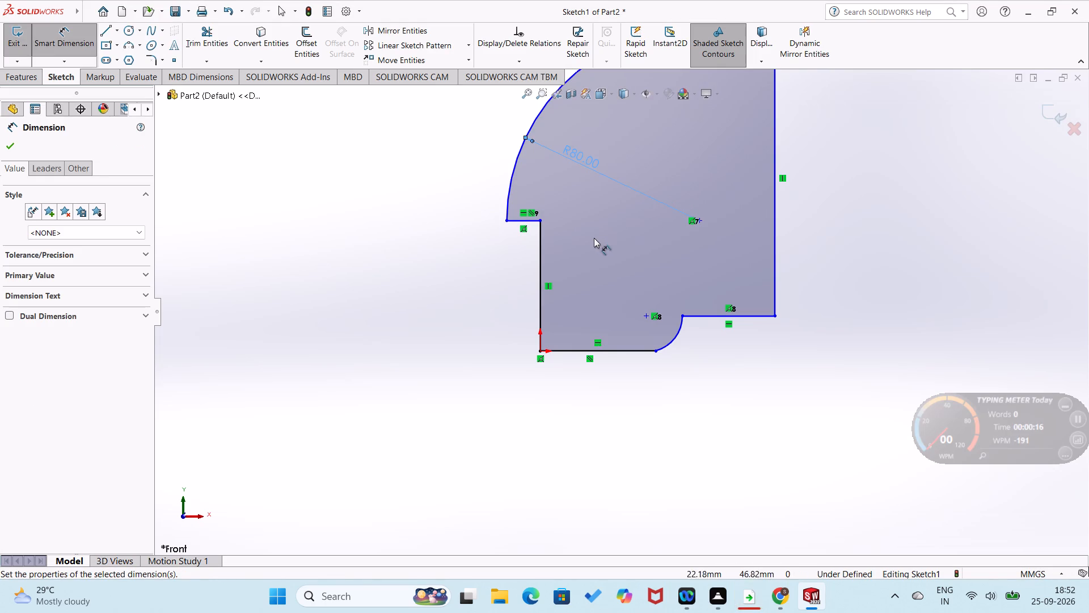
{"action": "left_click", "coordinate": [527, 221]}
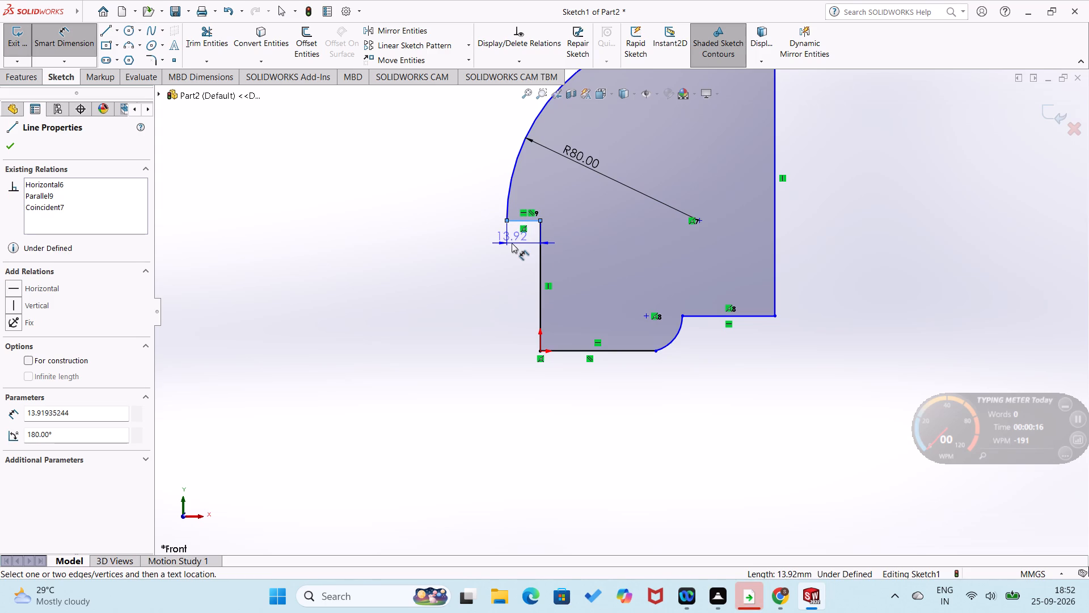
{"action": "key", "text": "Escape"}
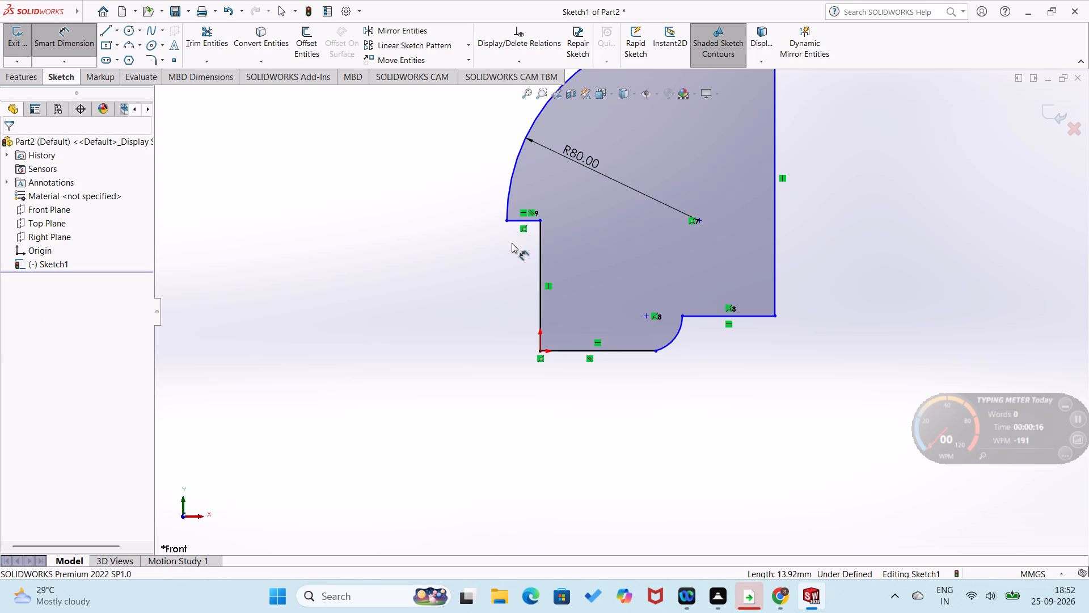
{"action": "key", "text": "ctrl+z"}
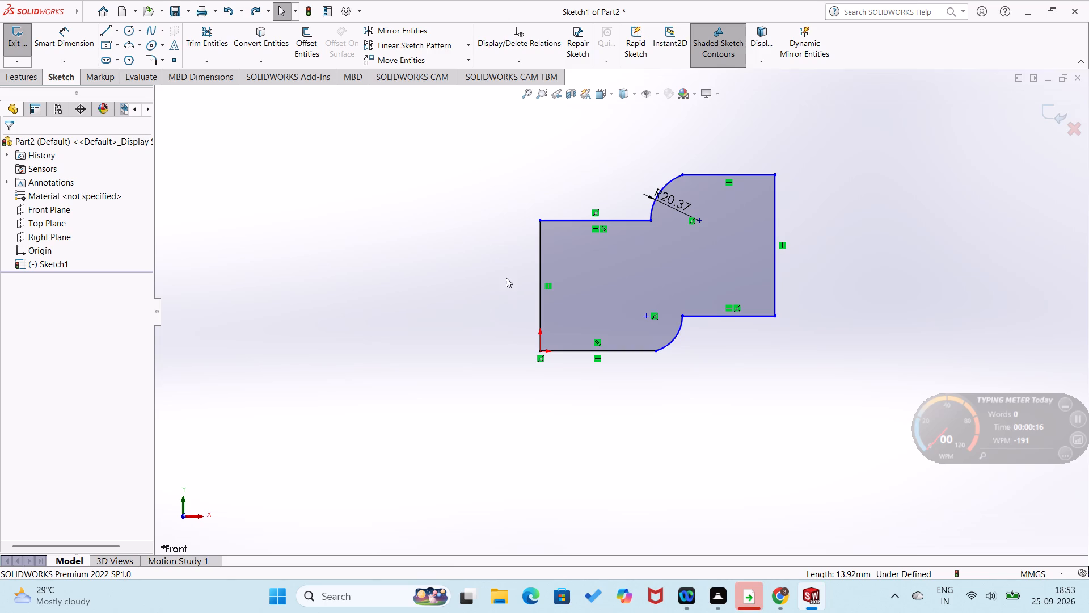
Dimension the vertical line at the origin with Smart Dimension and set its length to 25 mm.
{"action": "right_click_drag", "start_coordinate": [521, 309], "coordinate": [516, 231]}
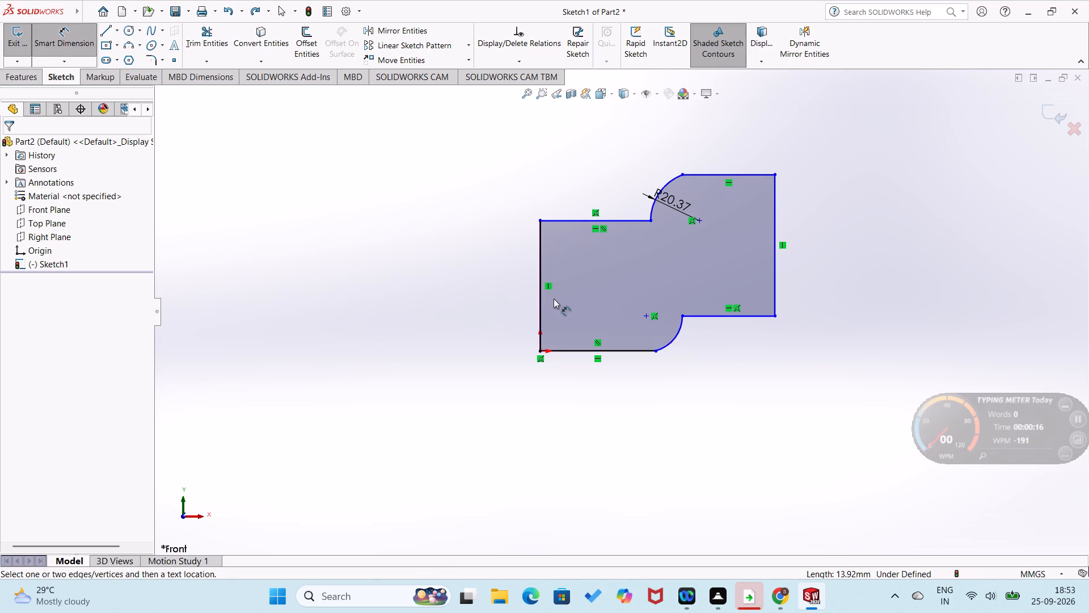
{"action": "left_click", "coordinate": [539, 305]}
{"action": "left_click", "coordinate": [499, 310]}
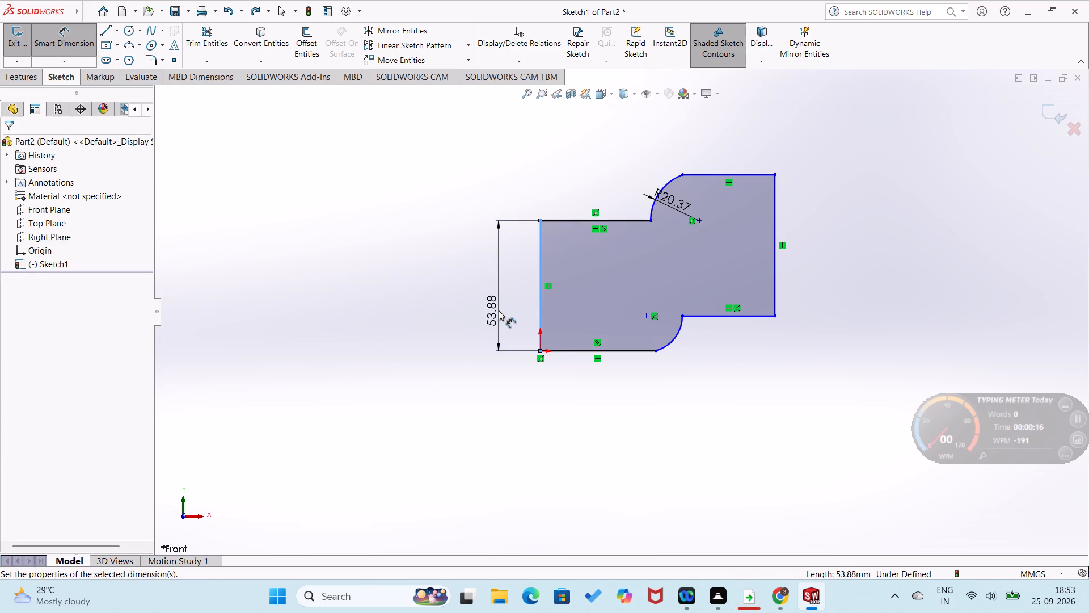
{"action": "type", "text": "25"}
{"action": "key", "text": "Return"}
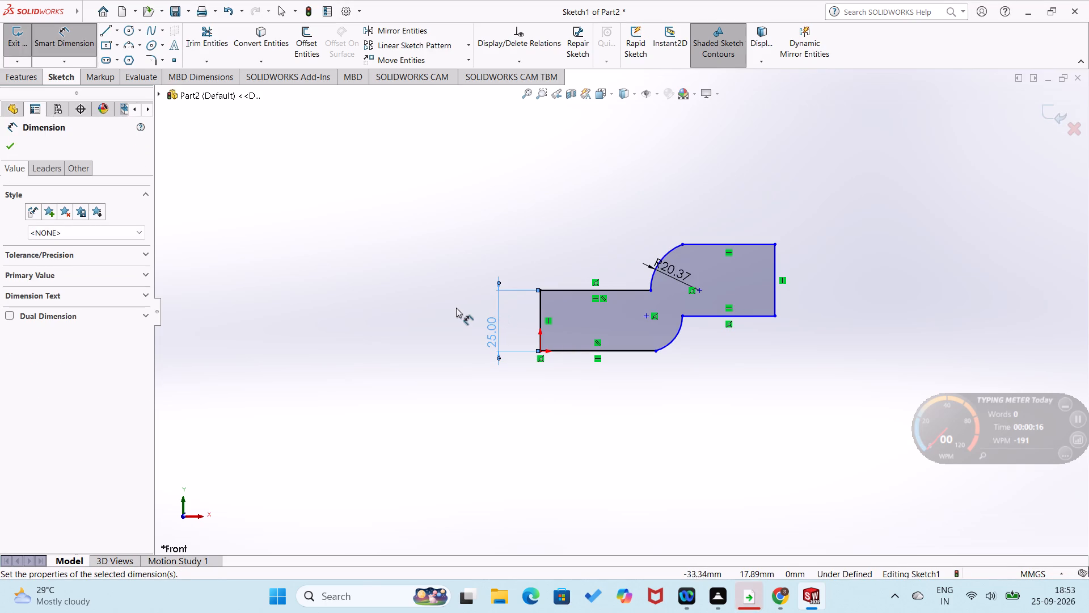
{"action": "left_click", "coordinate": [456, 308]}
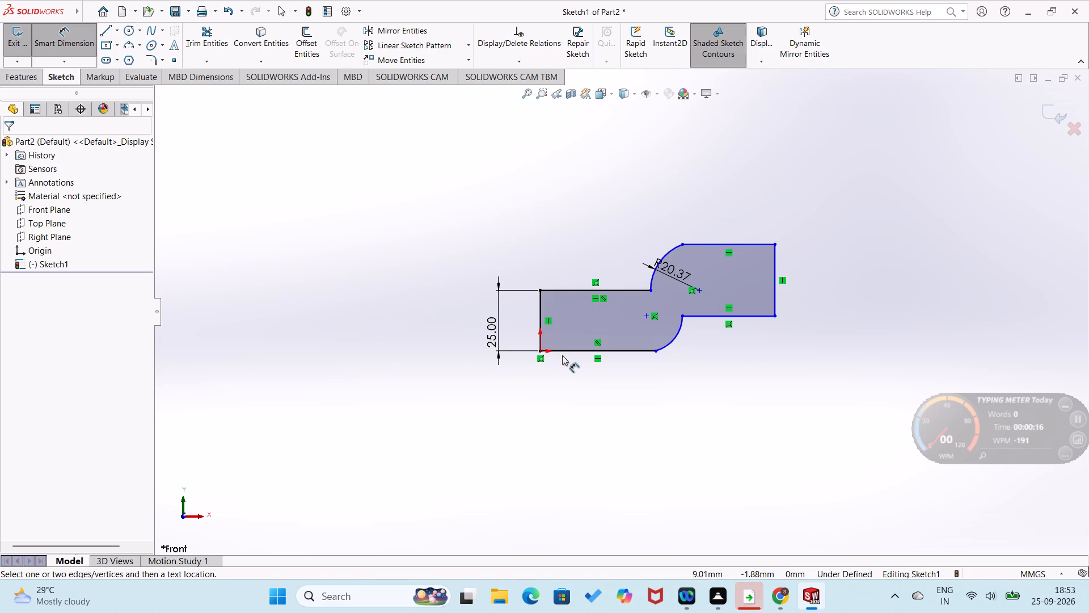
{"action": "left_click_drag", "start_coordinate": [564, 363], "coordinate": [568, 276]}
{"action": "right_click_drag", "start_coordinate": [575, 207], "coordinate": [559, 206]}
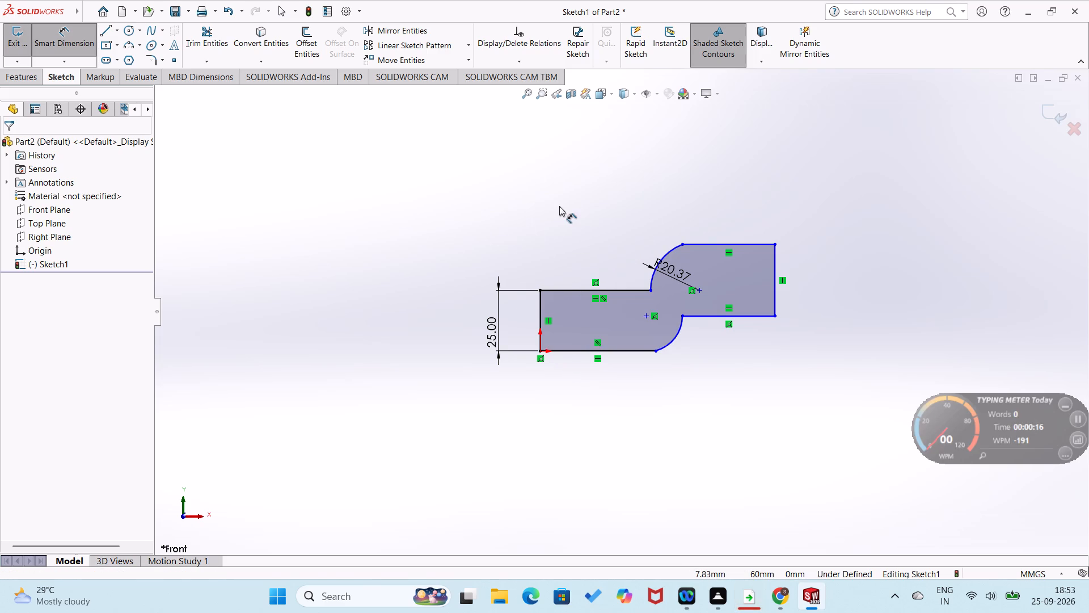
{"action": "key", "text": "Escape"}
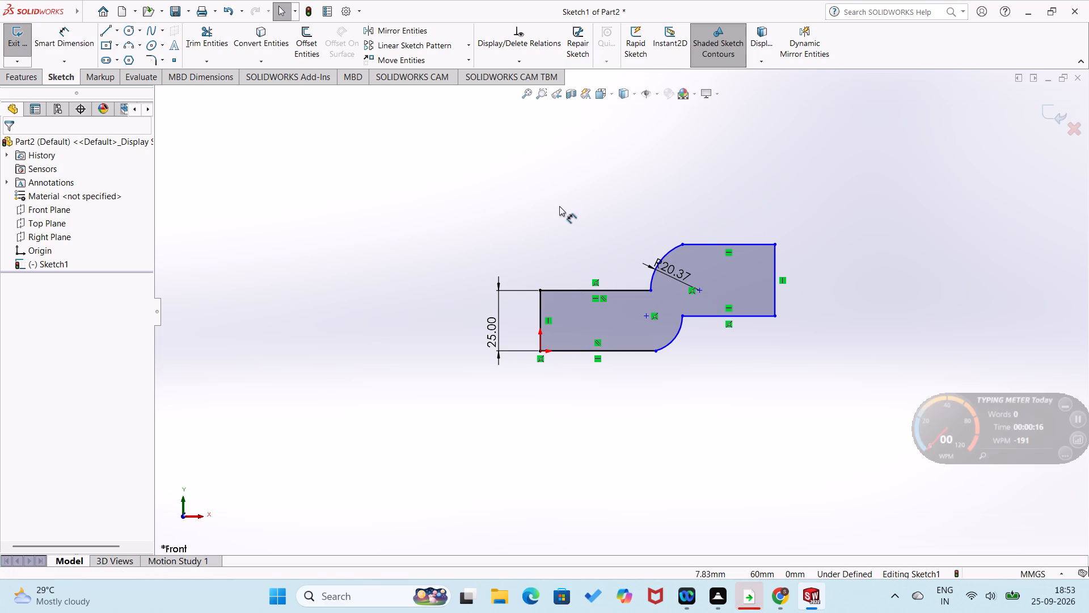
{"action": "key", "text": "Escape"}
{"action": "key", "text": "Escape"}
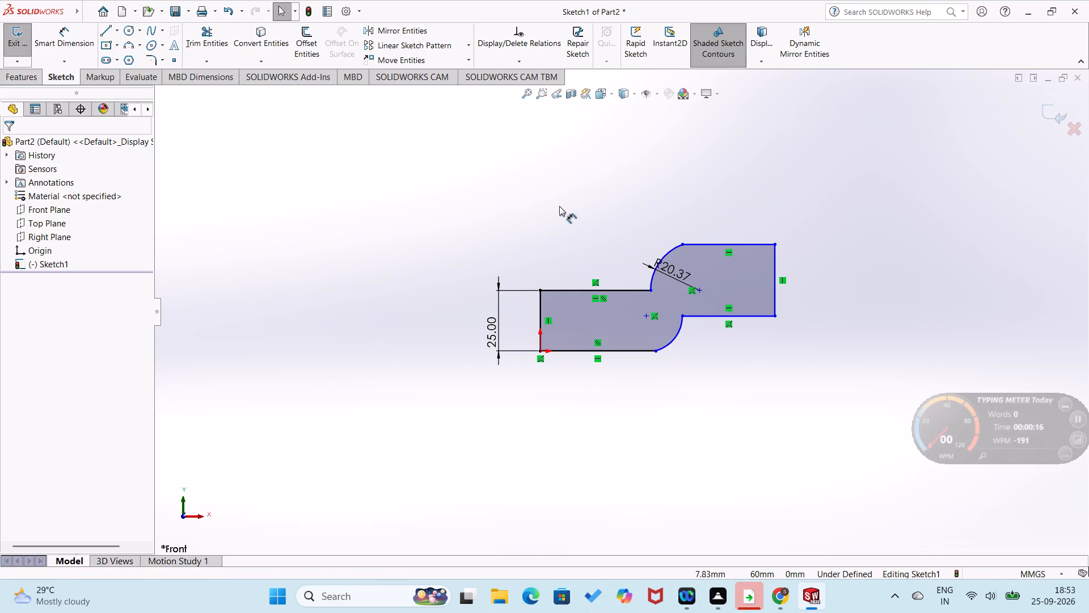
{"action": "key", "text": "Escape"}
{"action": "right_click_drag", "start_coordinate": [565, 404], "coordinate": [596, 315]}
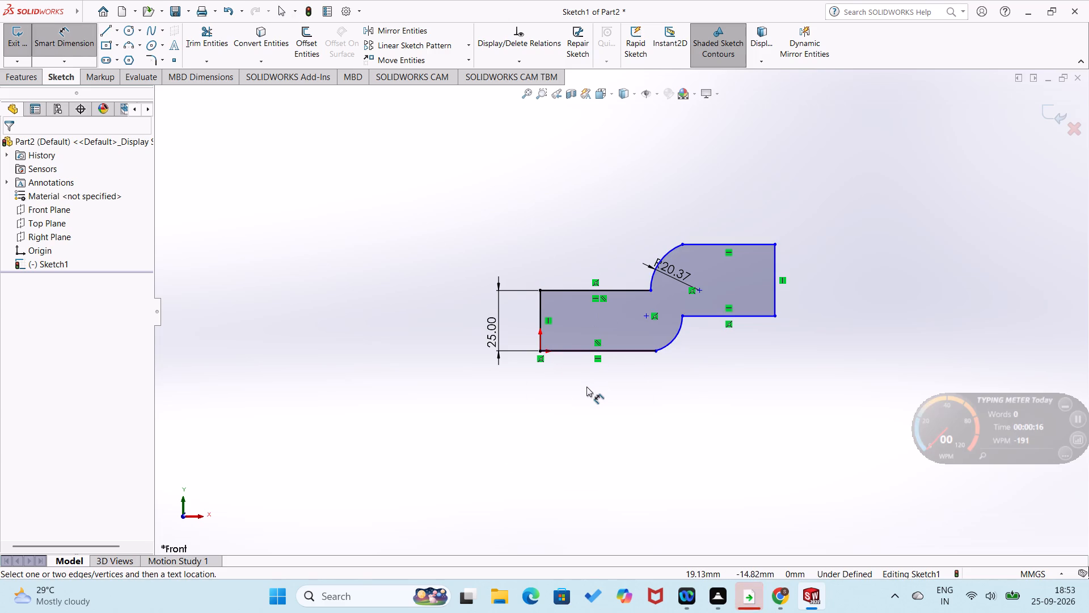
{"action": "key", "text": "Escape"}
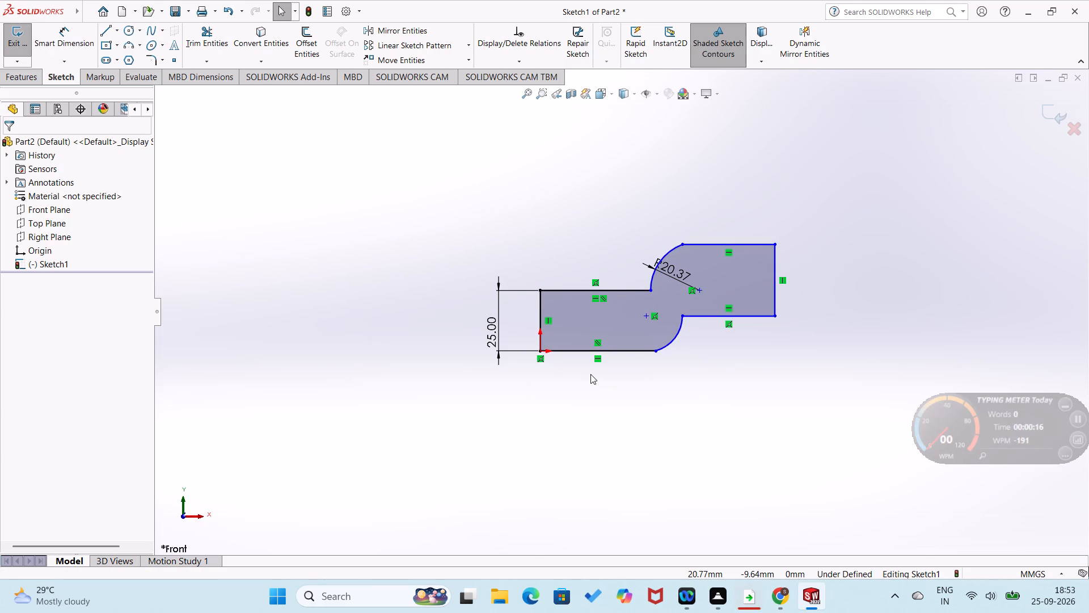
Begin a length dimension on the bottom horizontal line that starts at the origin.
{"action": "right_click_drag", "start_coordinate": [590, 374], "coordinate": [583, 318]}
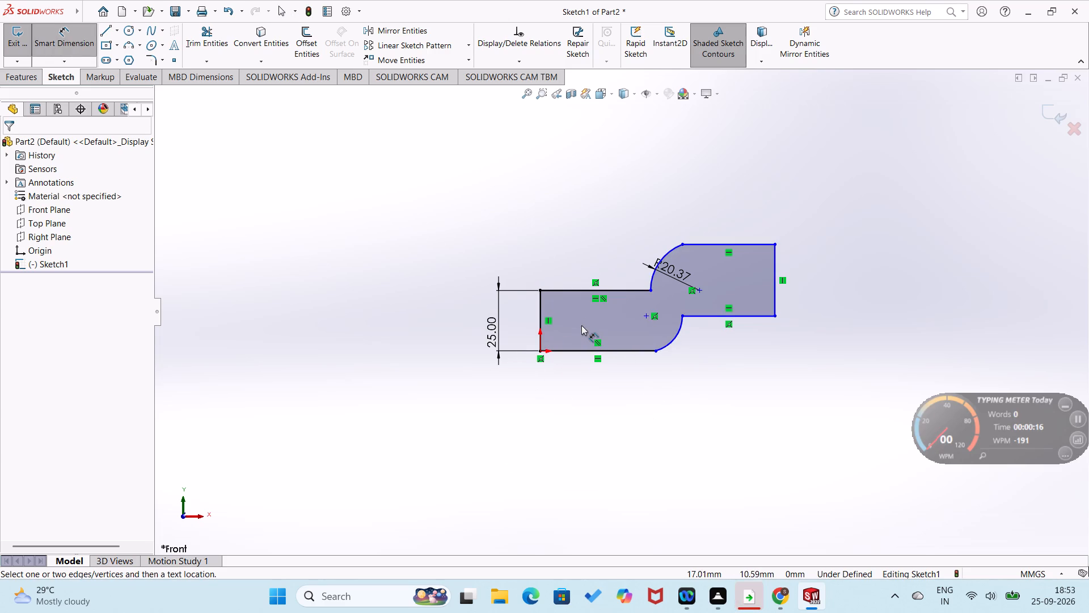
{"action": "left_click", "coordinate": [577, 351]}
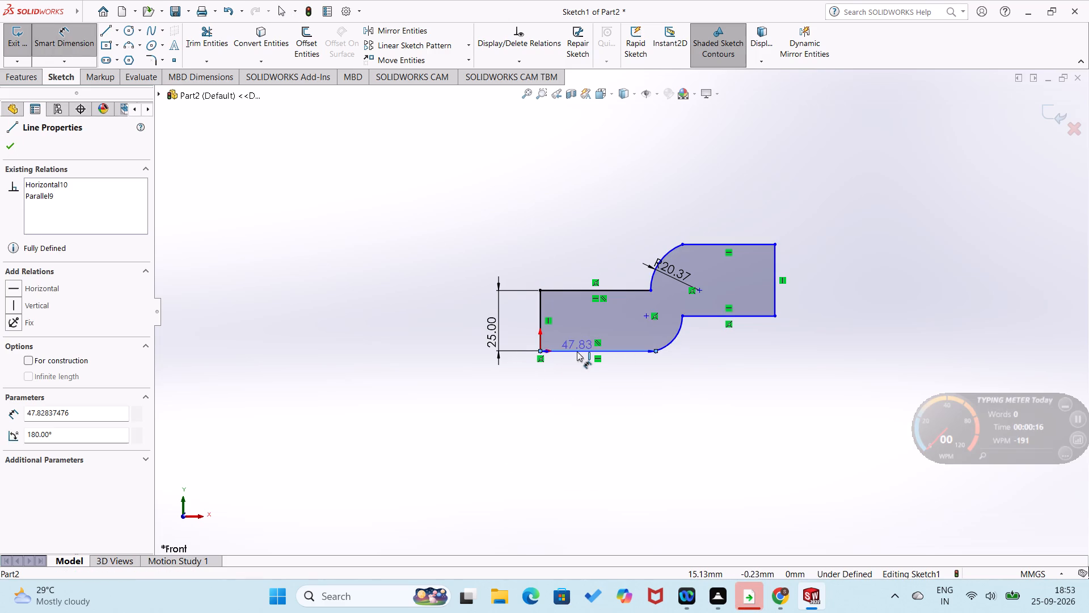
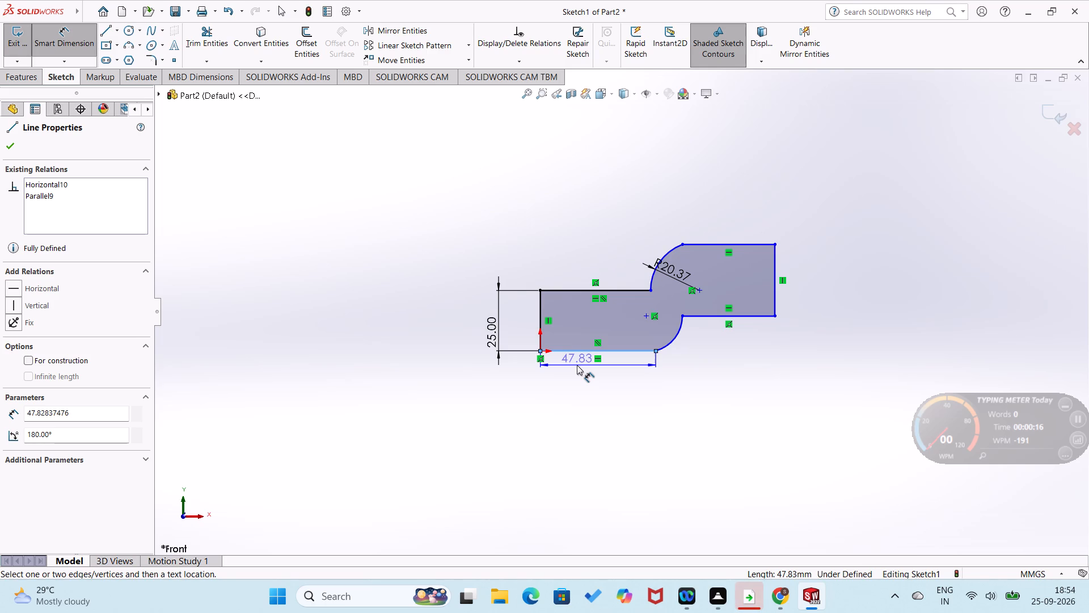
Undo the dimensions, relations and all drawn geometry until the sketch is empty.
{"action": "key", "text": "ctrl+z"}
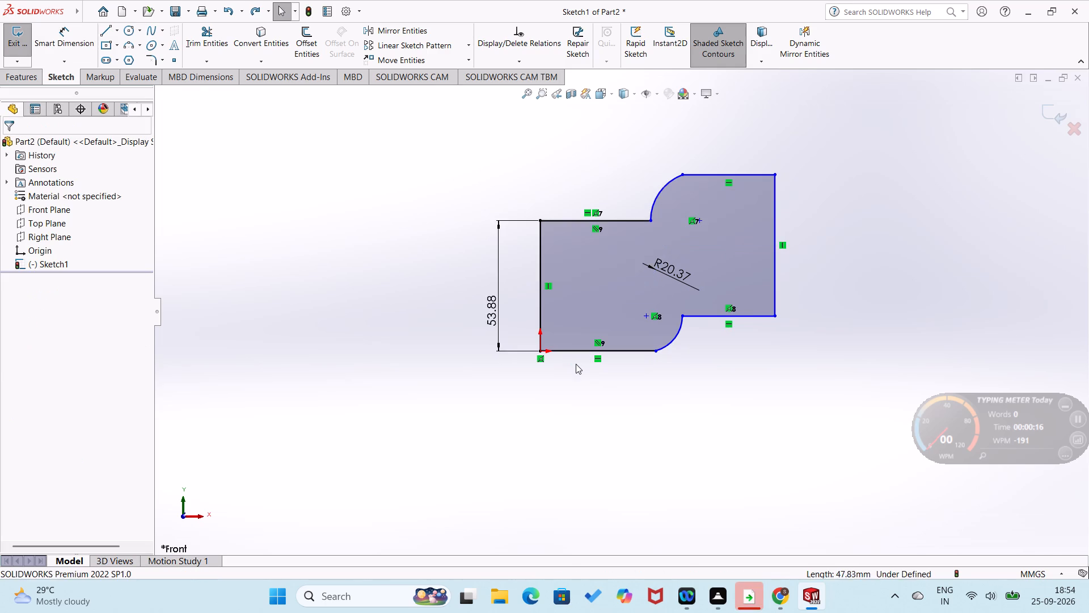
{"action": "key", "text": "ctrl+z"}
{"action": "key", "text": "ctrl+z"}
{"action": "key", "text": "ctrl+z"}
{"action": "key", "text": "ctrl+z"}
{"action": "key", "text": "ctrl+z"}
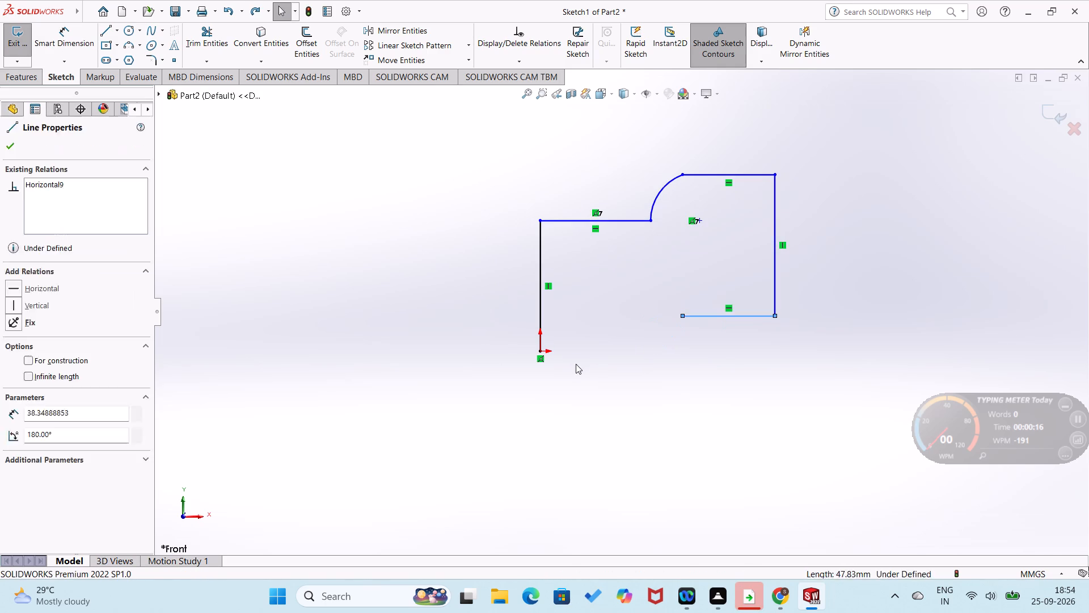
{"action": "key", "text": "ctrl+z"}
{"action": "key", "text": "ctrl+z"}
{"action": "key", "text": "ctrl+z"}
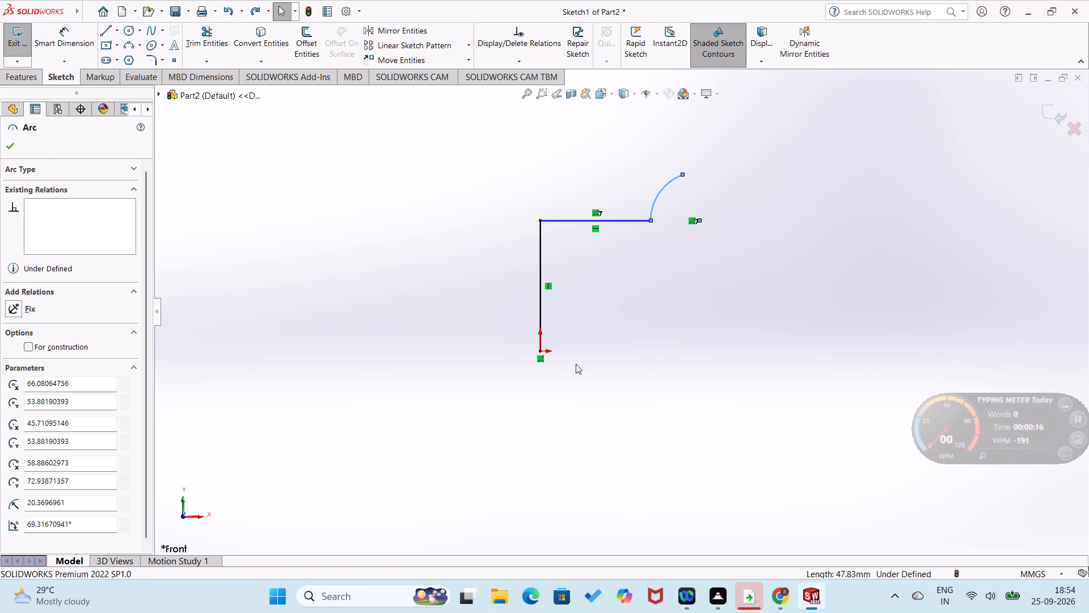
{"action": "key", "text": "ctrl+z"}
{"action": "key", "text": "ctrl+z"}
{"action": "key", "text": "ctrl+z"}
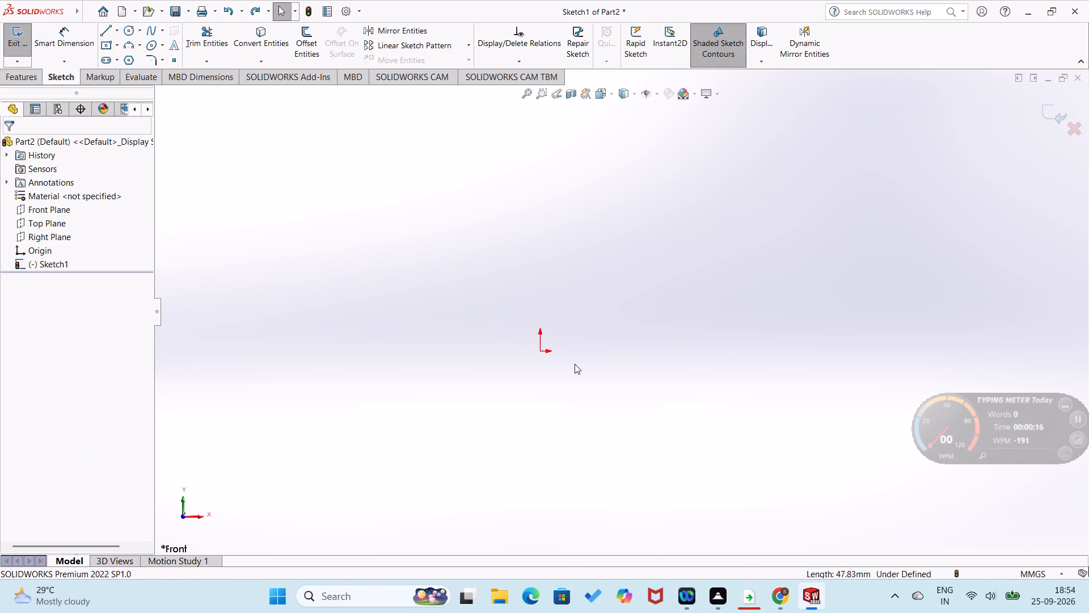
Sketch a vertical line about 26 mm up from the origin, a horizontal line about 53 mm, and a rising arc of about 20 mm radius.
{"action": "right_click_drag", "start_coordinate": [578, 373], "coordinate": [465, 416], "text": "ctrl"}
{"action": "left_click", "coordinate": [540, 352]}
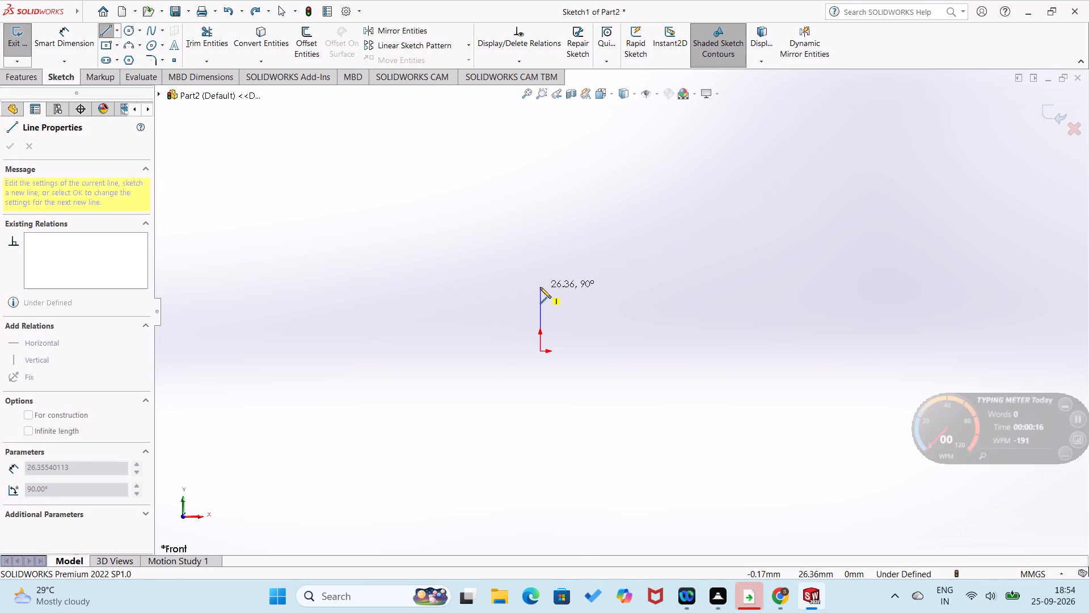
{"action": "left_click", "coordinate": [540, 287]}
{"action": "left_click", "coordinate": [668, 289]}
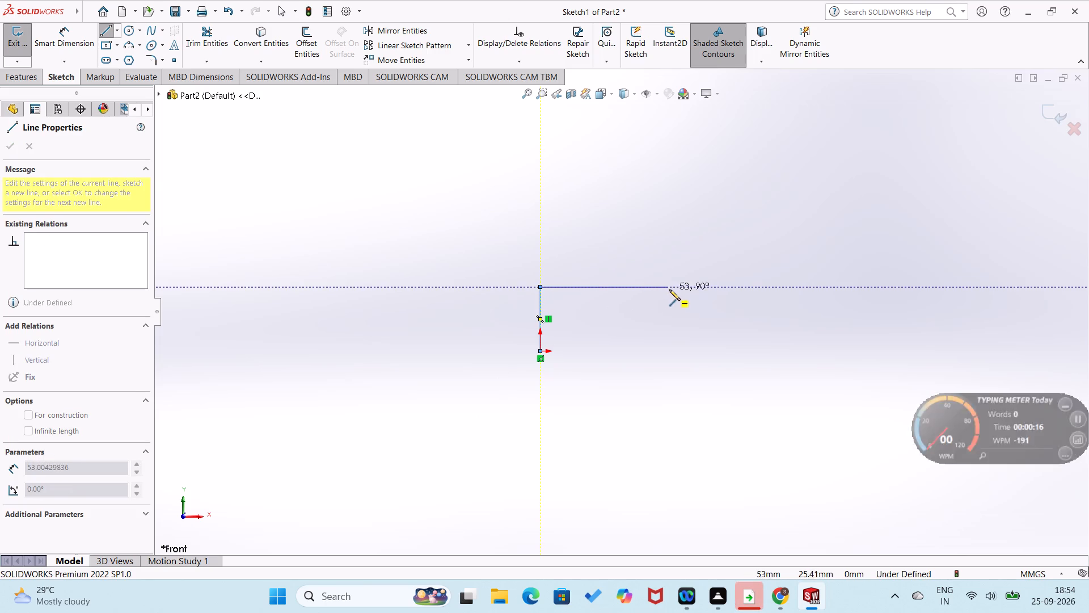
{"action": "left_click", "coordinate": [699, 242]}
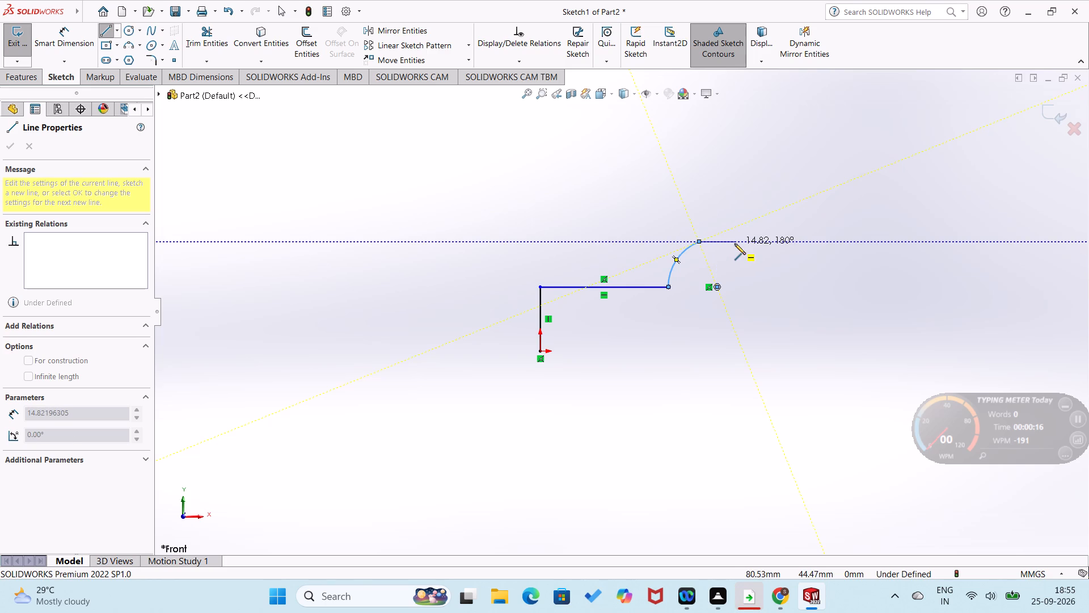
Continue the profile with a 15 mm wide upper lug and an open slot ending in a semicircle of about 10 mm radius.
{"action": "left_click", "coordinate": [736, 243]}
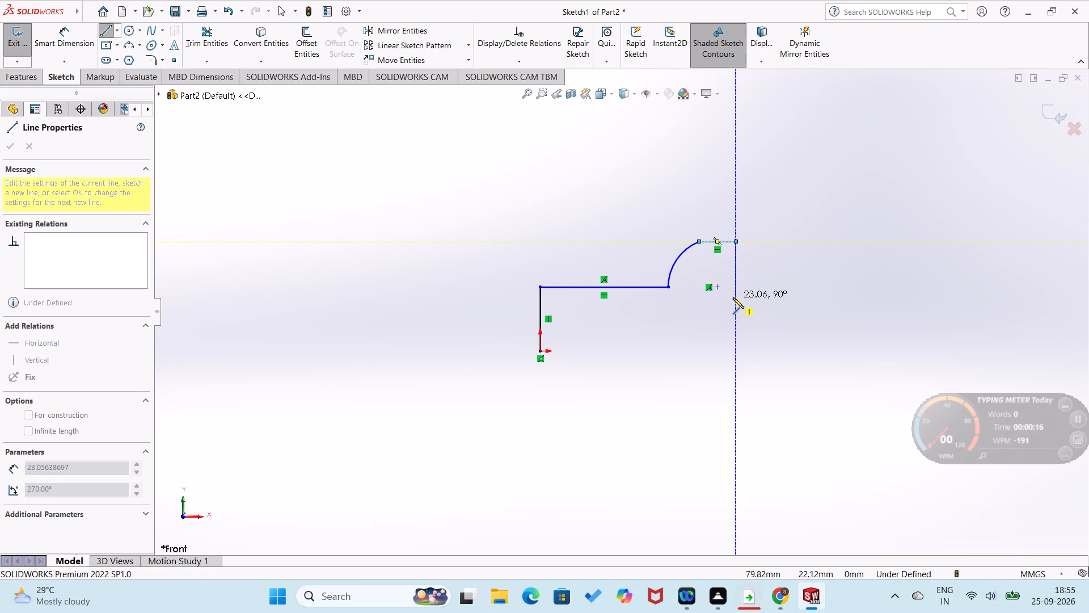
{"action": "left_click", "coordinate": [733, 301]}
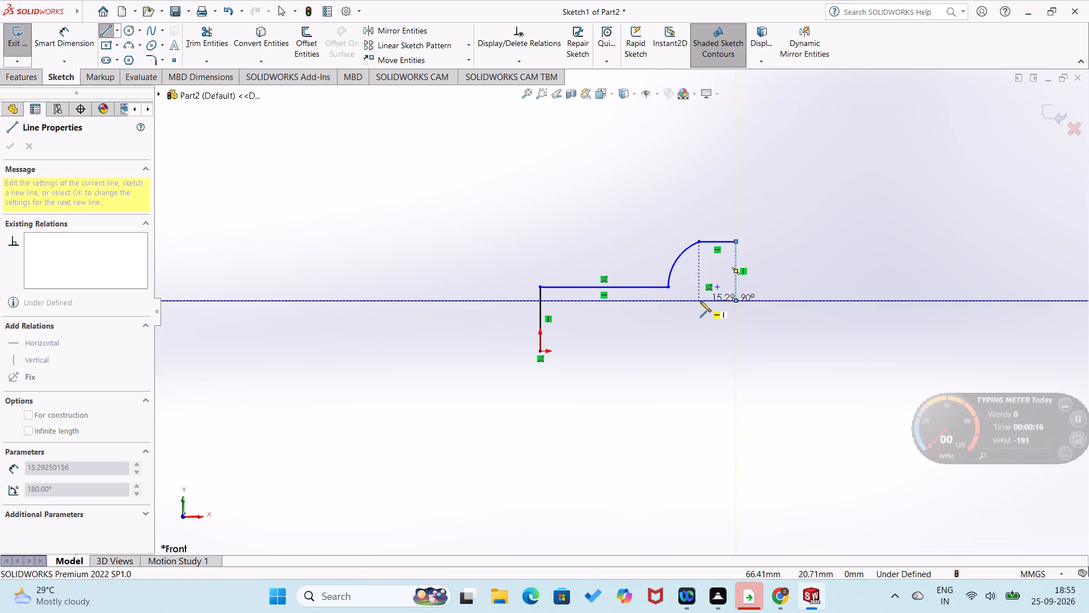
{"action": "left_click", "coordinate": [700, 300]}
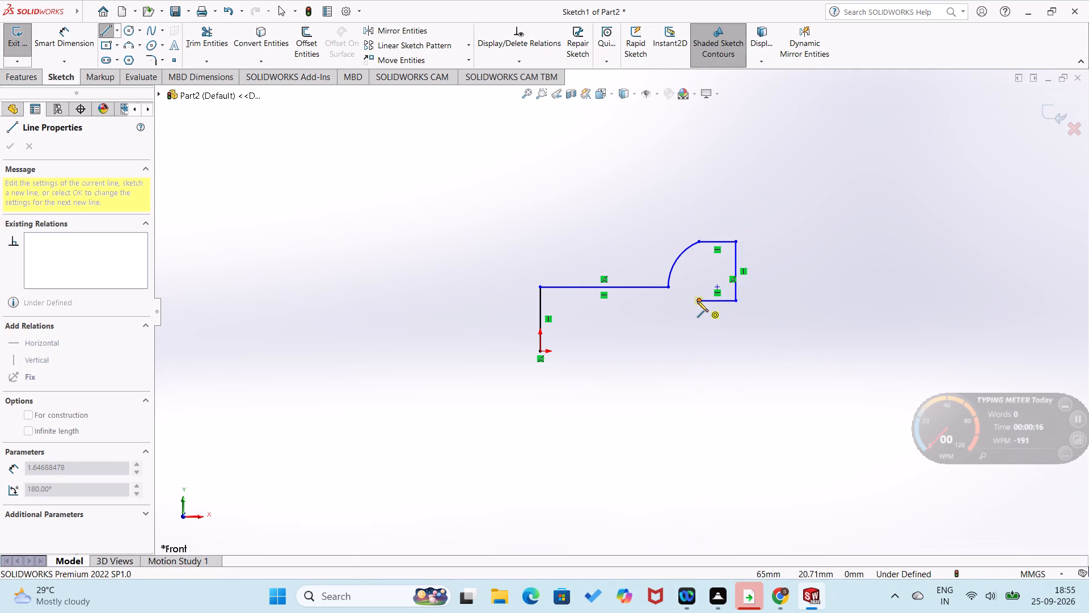
{"action": "left_click", "coordinate": [699, 352]}
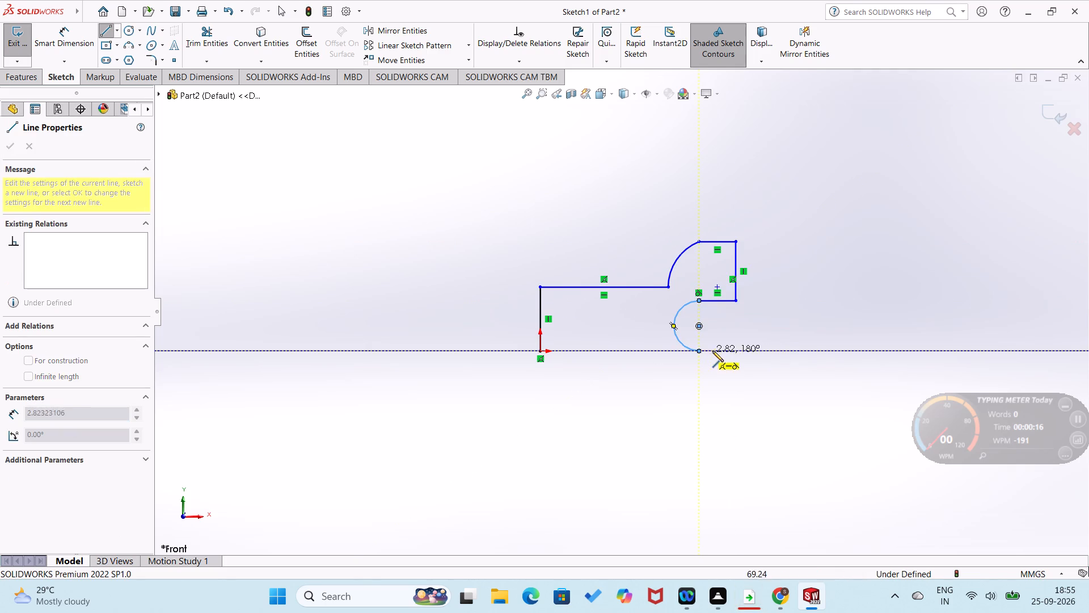
{"action": "left_click", "coordinate": [736, 351]}
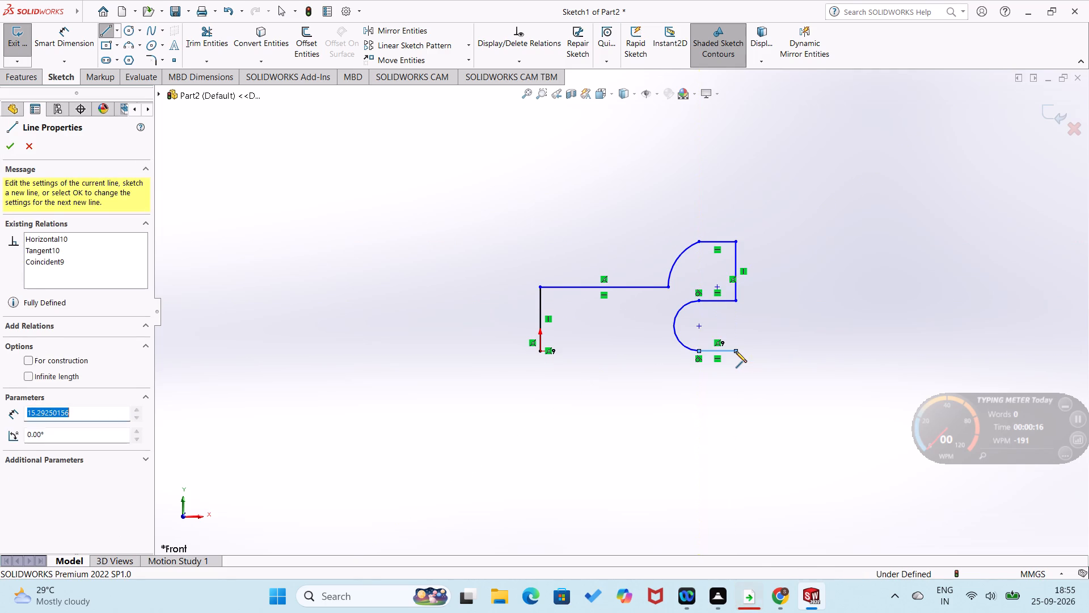
Complete the lower lug about 20 mm high and 15 mm wide, and close the profile to the origin with an arc and two lines.
{"action": "left_click", "coordinate": [738, 400]}
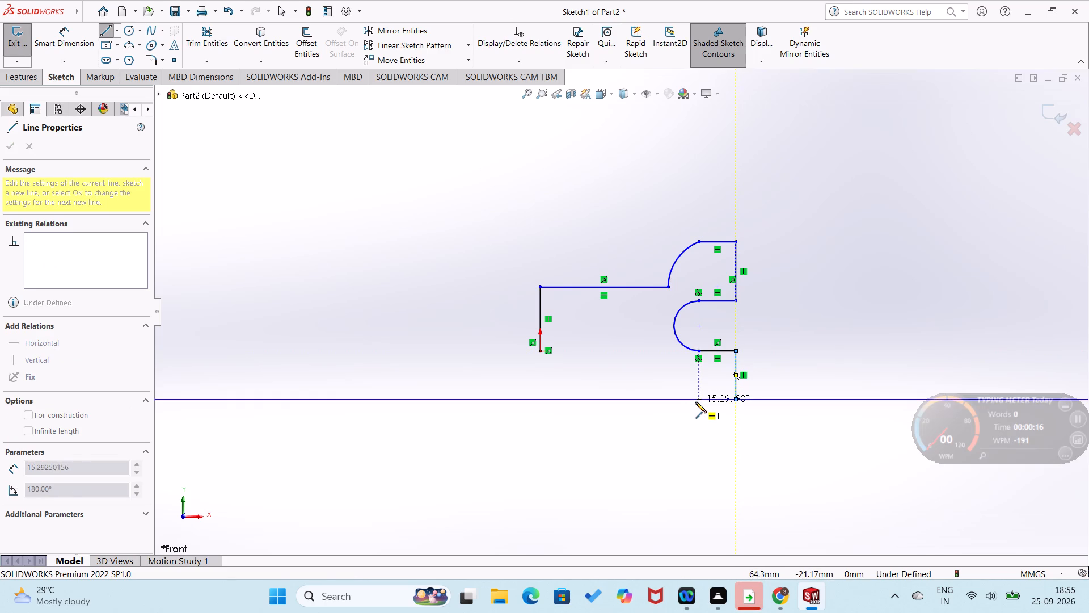
{"action": "left_click", "coordinate": [695, 402]}
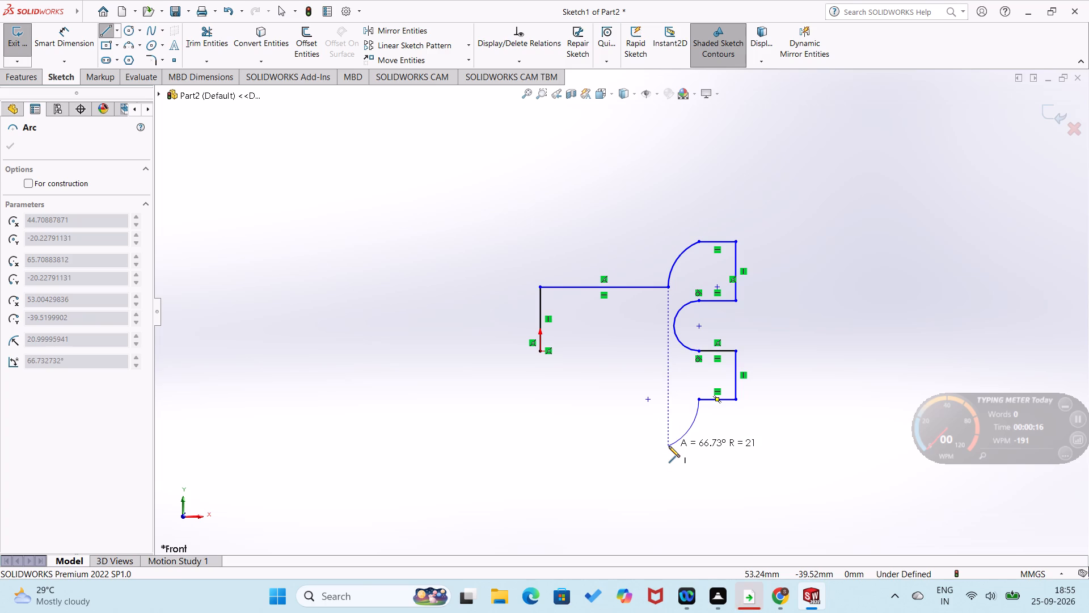
{"action": "left_click", "coordinate": [667, 442]}
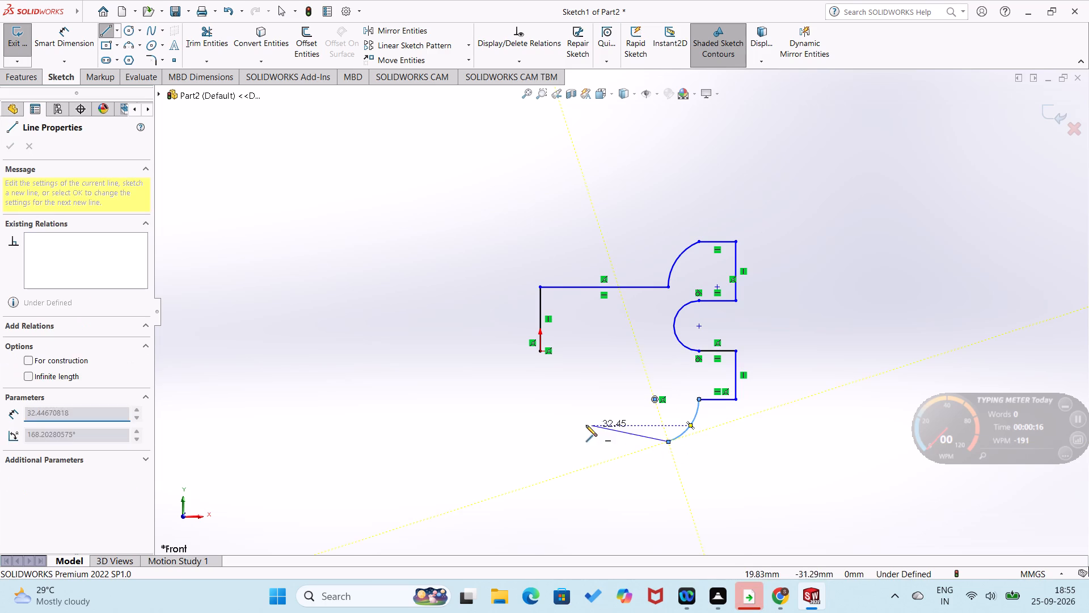
{"action": "left_click", "coordinate": [537, 439]}
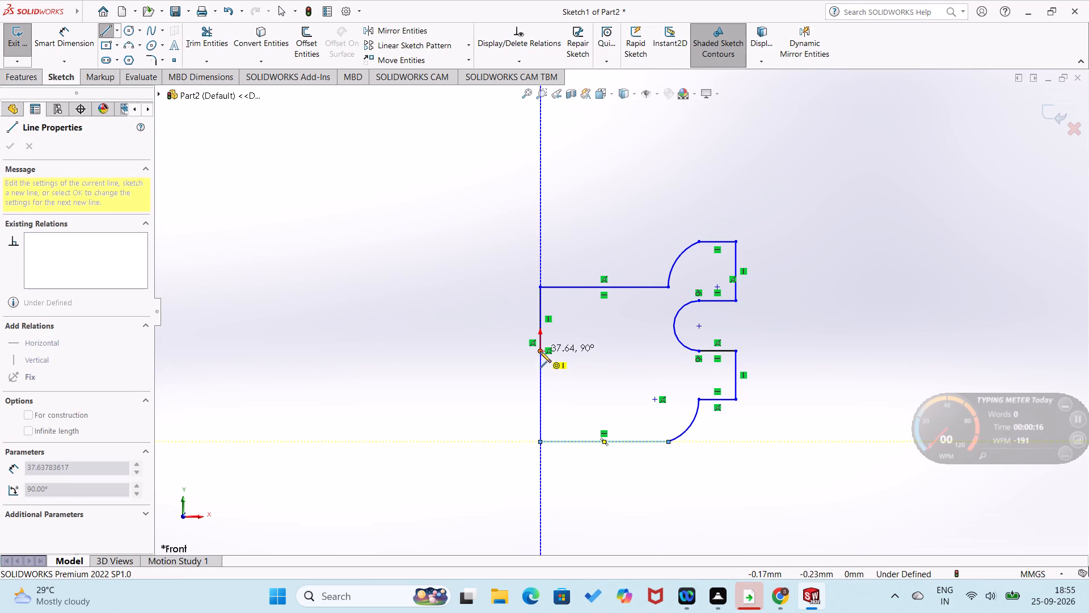
{"action": "left_click", "coordinate": [540, 351]}
Dimension the overall height between the lower and upper corner points of the origin side, and set it to 253 mm.
{"action": "right_click_drag", "start_coordinate": [492, 404], "coordinate": [525, 299]}
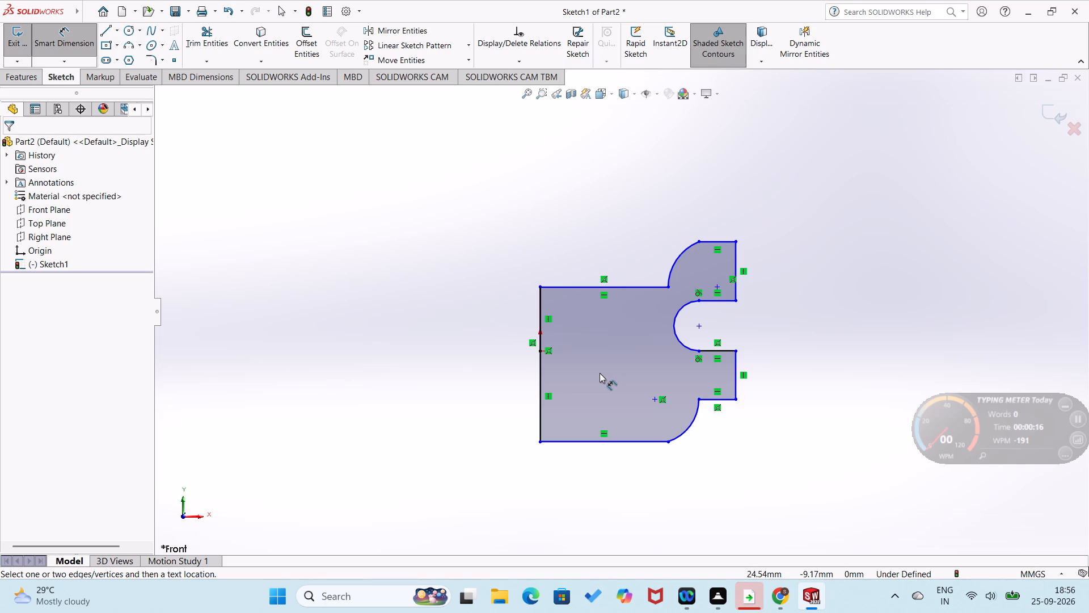
{"action": "left_click", "coordinate": [540, 384]}
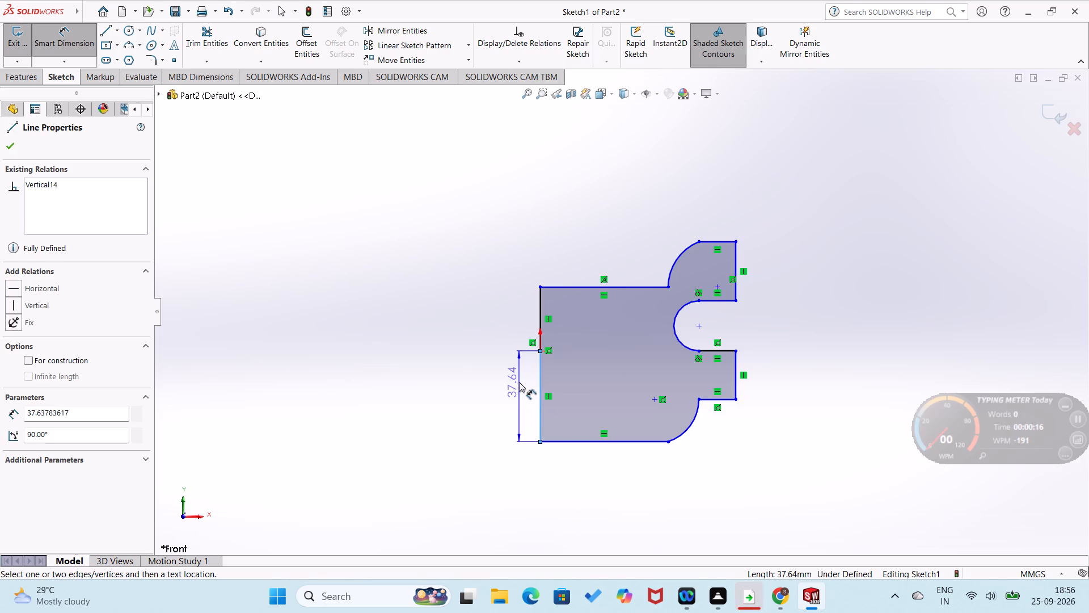
{"action": "key", "text": "Escape"}
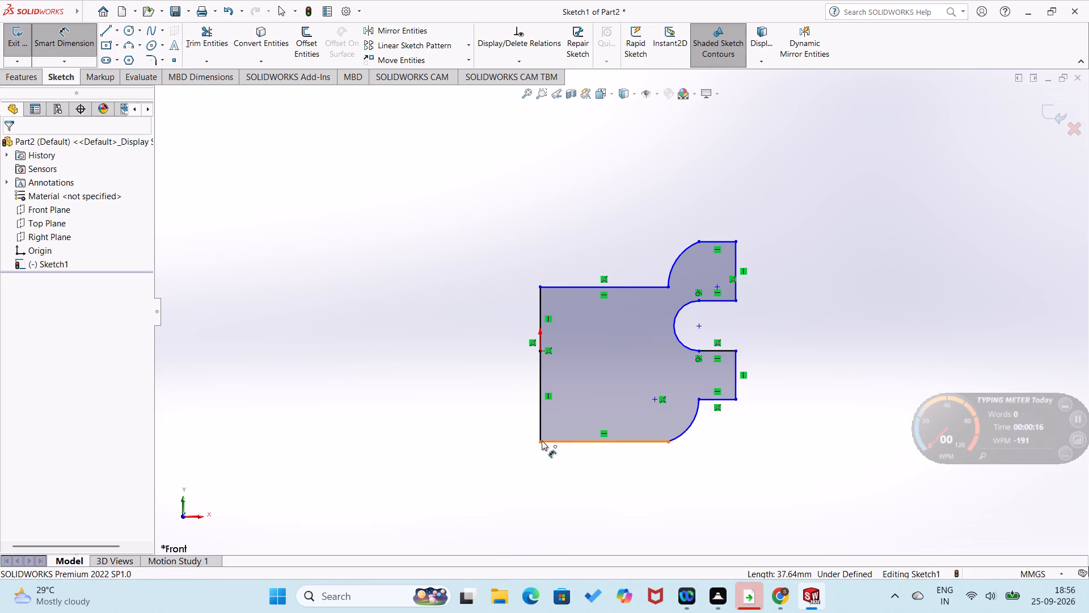
{"action": "left_click", "coordinate": [542, 440]}
{"action": "left_click", "coordinate": [541, 288]}
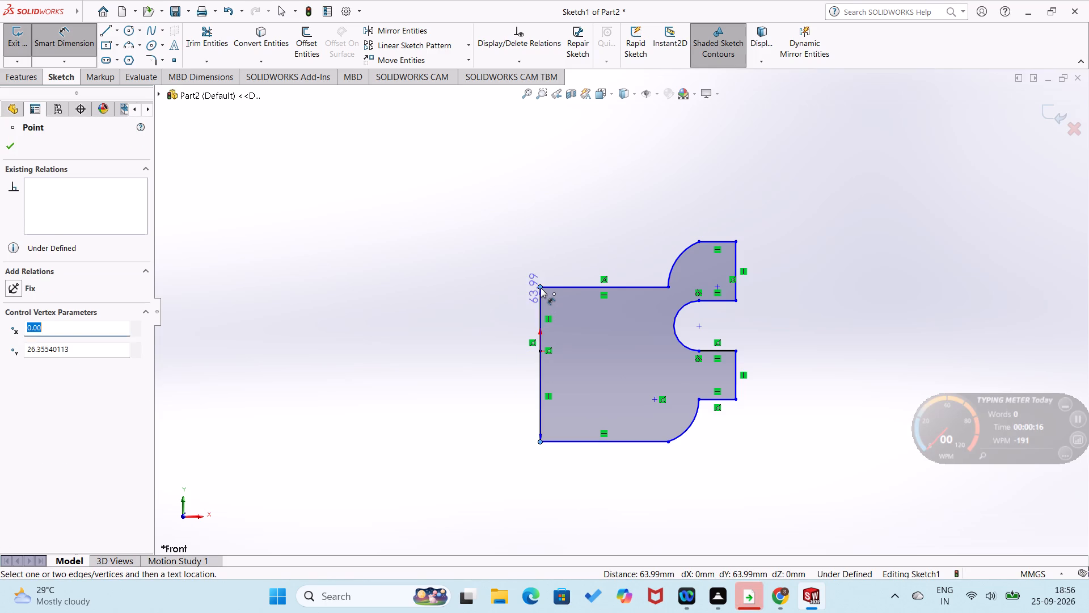
{"action": "left_click", "coordinate": [518, 347]}
{"action": "type", "text": "253"}
{"action": "key", "text": "Return"}
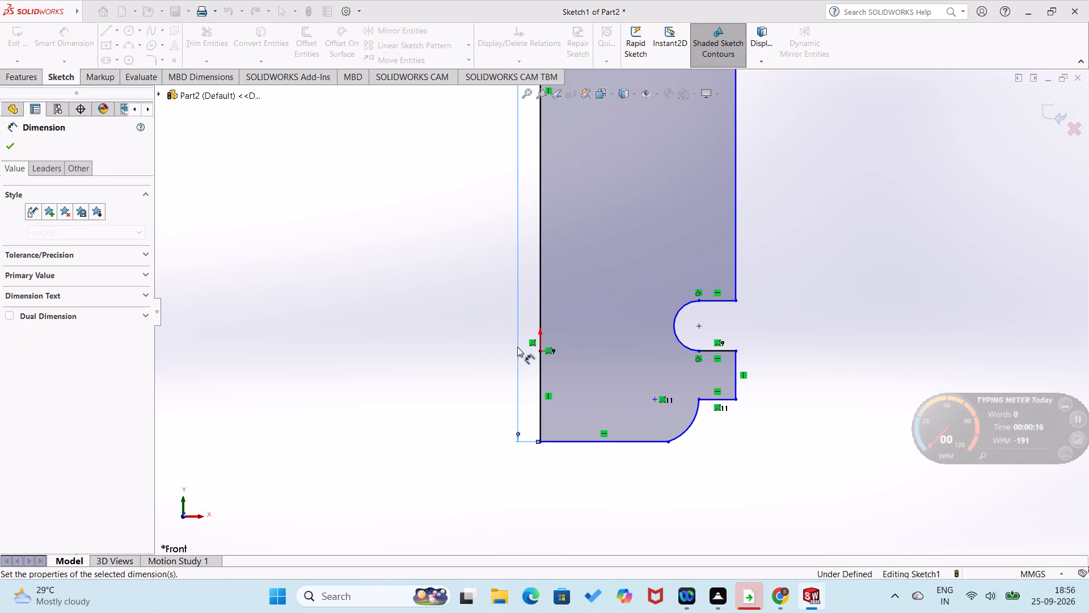
{"action": "right_click", "coordinate": [516, 347]}
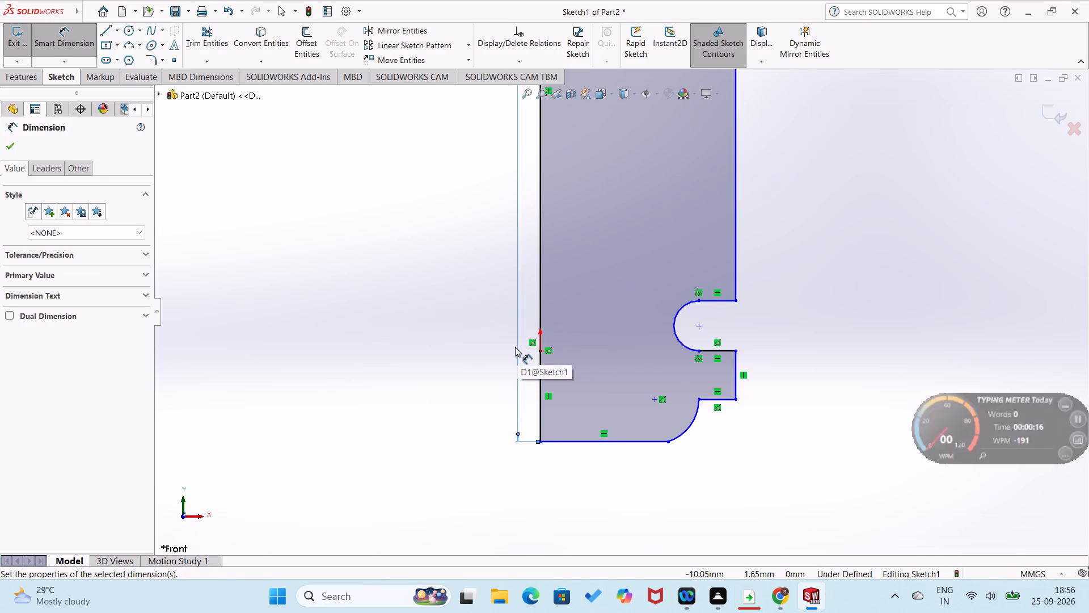
{"action": "right_click", "coordinate": [515, 347]}
{"action": "right_click", "coordinate": [515, 347]}
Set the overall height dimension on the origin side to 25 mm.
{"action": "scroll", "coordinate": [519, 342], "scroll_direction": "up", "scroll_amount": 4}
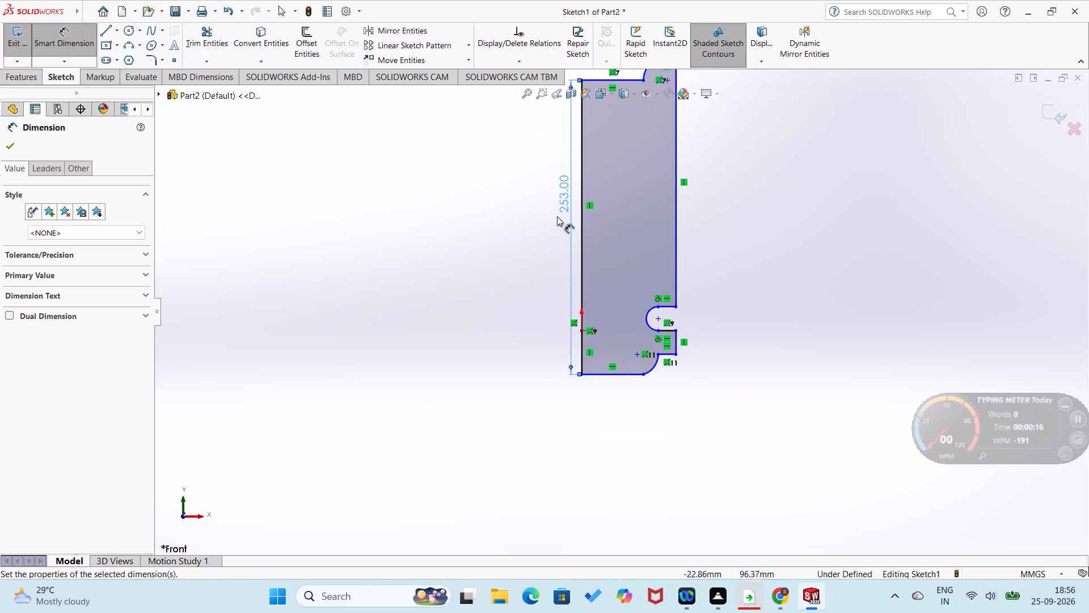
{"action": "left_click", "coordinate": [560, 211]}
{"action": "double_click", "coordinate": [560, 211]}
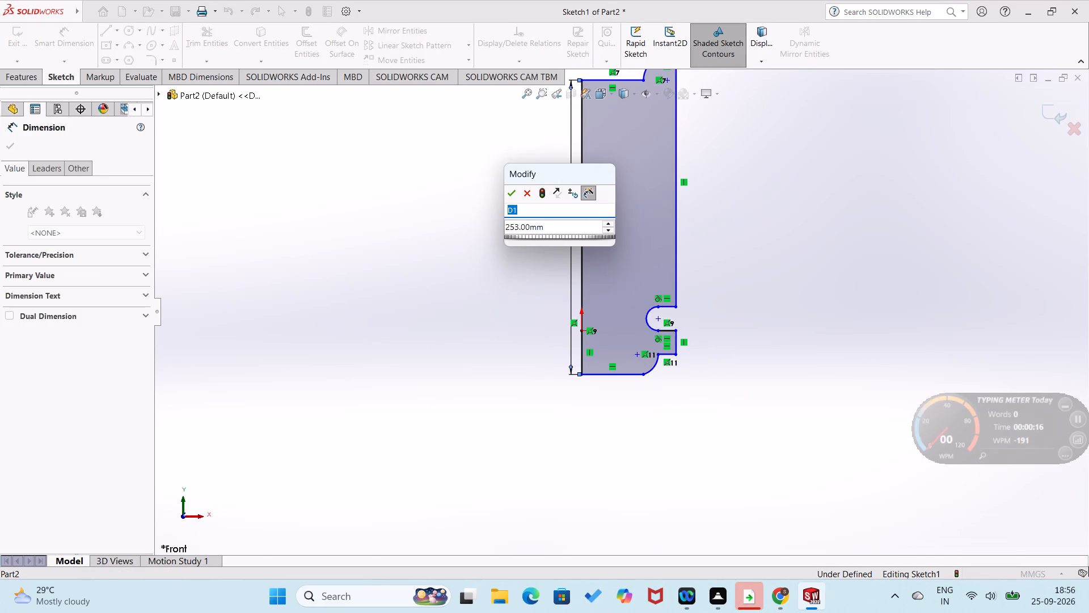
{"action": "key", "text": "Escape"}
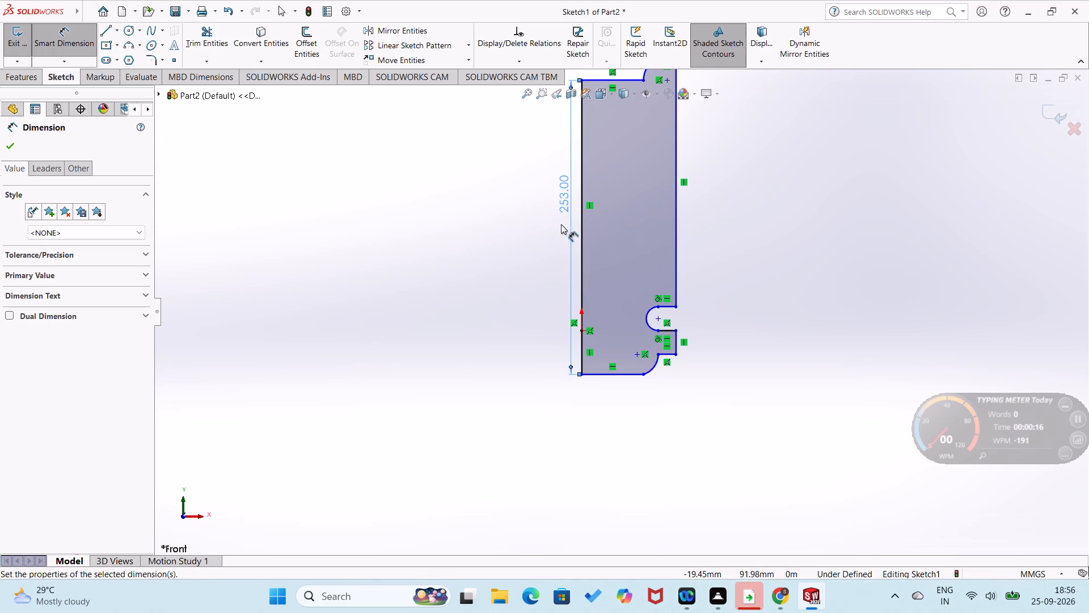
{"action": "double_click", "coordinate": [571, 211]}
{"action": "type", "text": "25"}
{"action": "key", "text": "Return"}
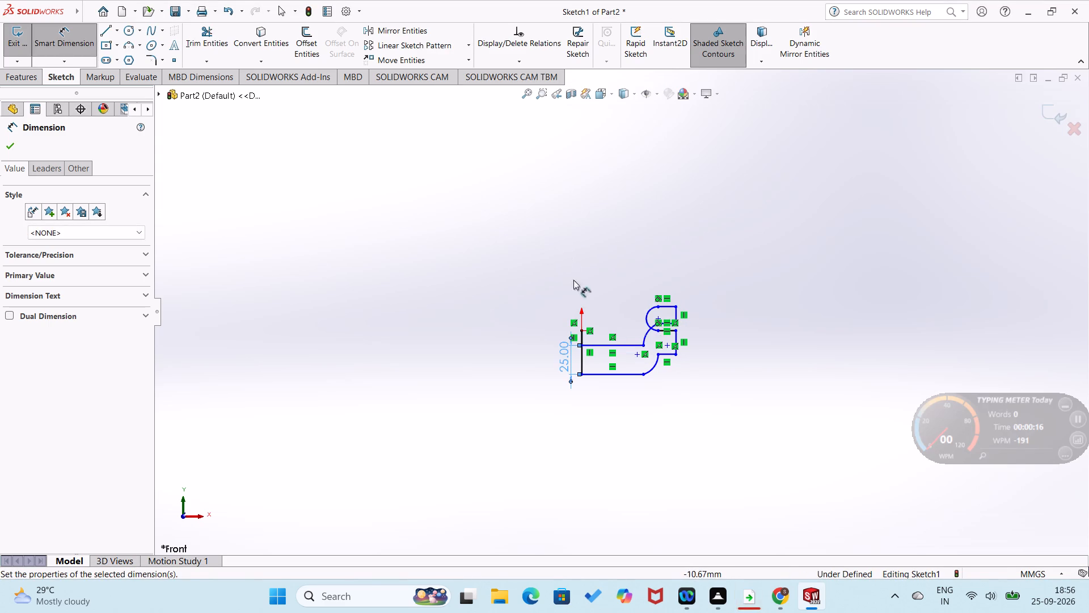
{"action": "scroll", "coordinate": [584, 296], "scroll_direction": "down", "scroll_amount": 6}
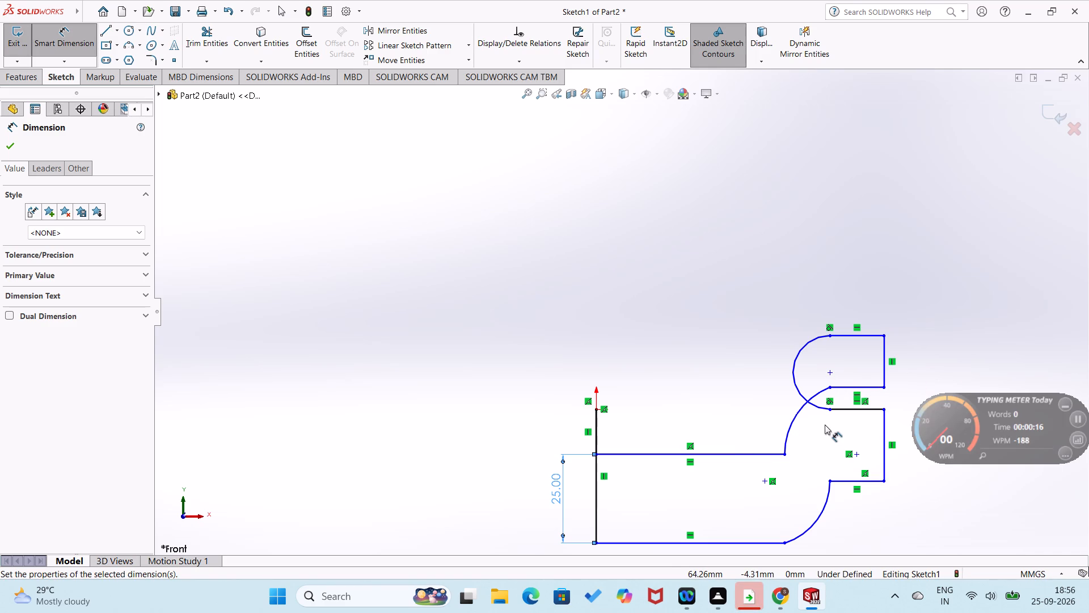
Undo the value changes to the overall height dimension, keeping the dimension itself.
{"action": "key", "text": "ctrl+z"}
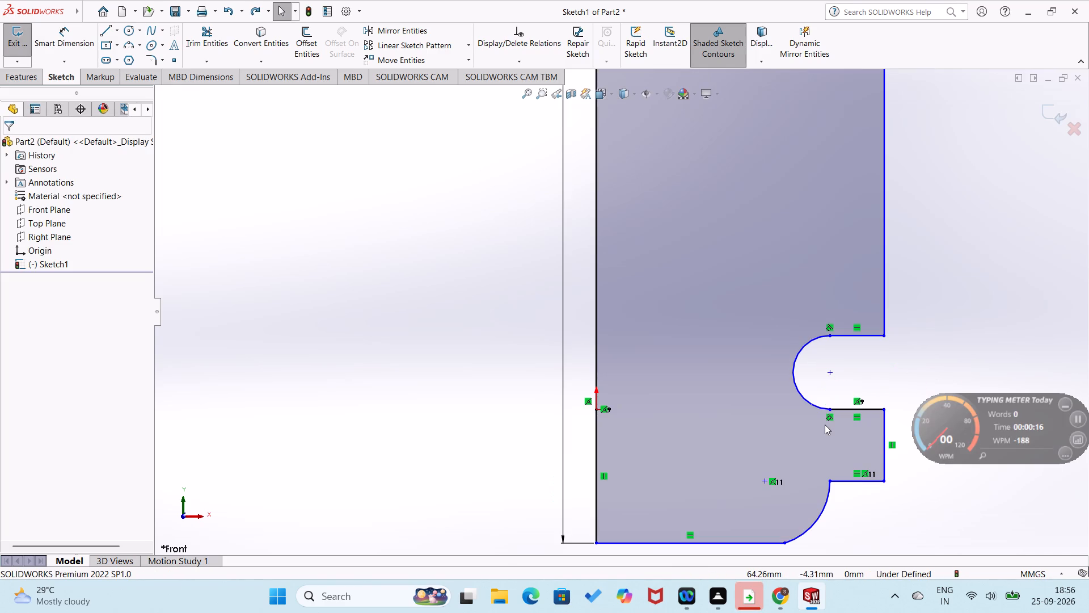
{"action": "key", "text": "ctrl+z"}
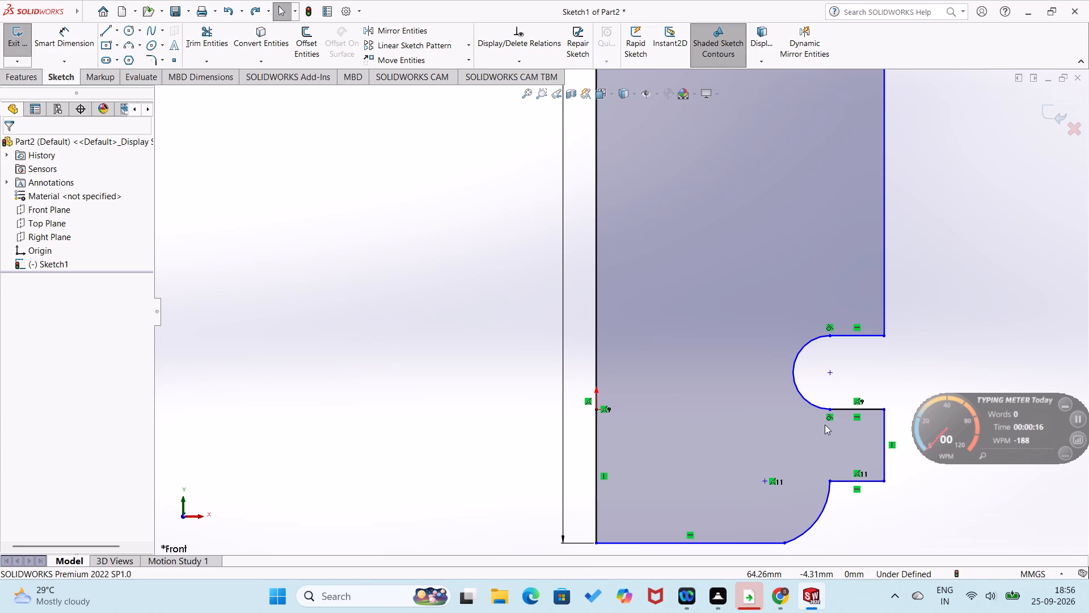
{"action": "key", "text": "ctrl+z"}
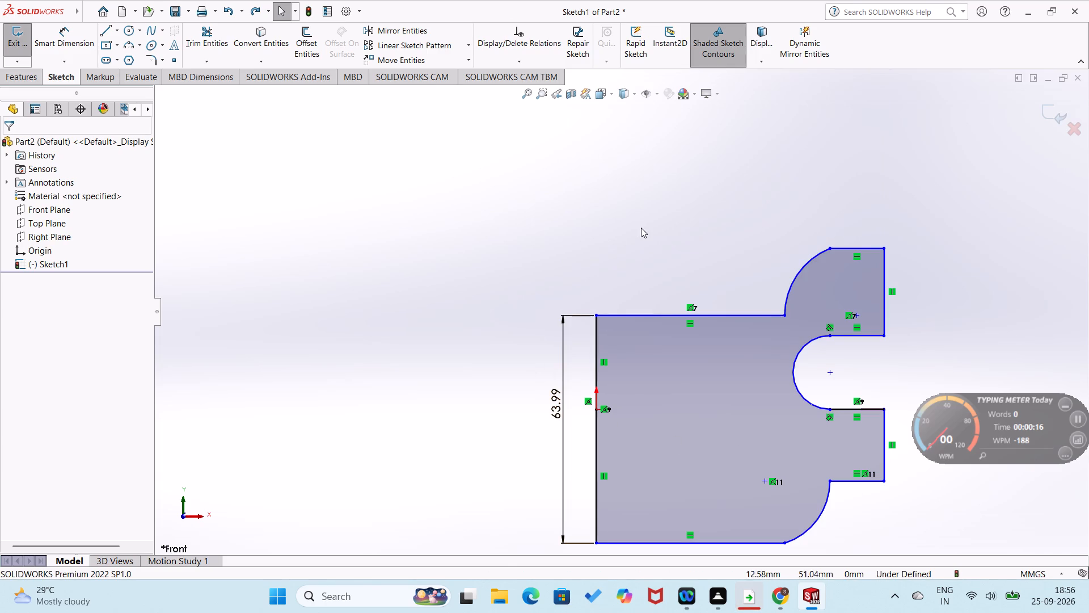
Sketch a horizontal line about 27 mm long from the slot arc's centre out through the open end.
{"action": "right_click_drag", "start_coordinate": [641, 227], "coordinate": [563, 241]}
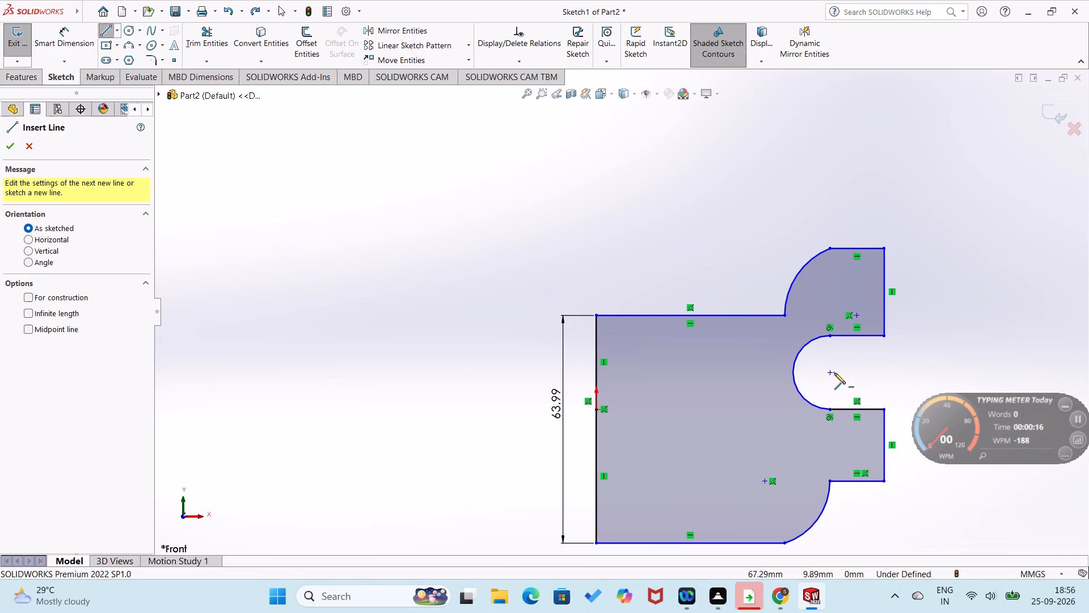
{"action": "left_click", "coordinate": [831, 372]}
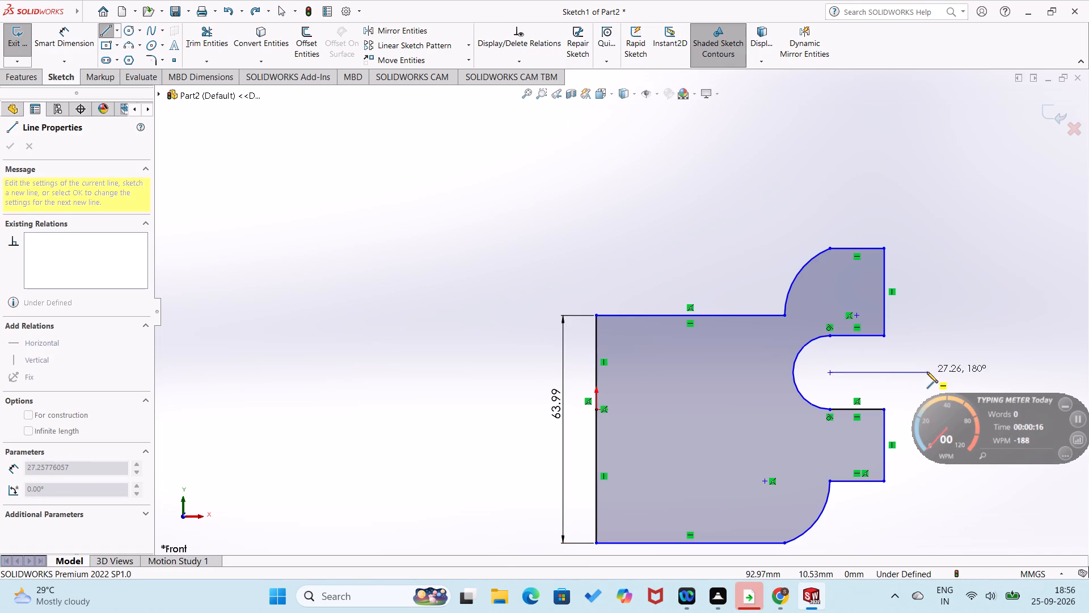
{"action": "left_click", "coordinate": [927, 372]}
Dimension the horizontal line from the slot arc's centre with Smart Dimension and set its length to 32 mm.
{"action": "right_click_drag", "start_coordinate": [948, 356], "coordinate": [944, 298]}
{"action": "left_click", "coordinate": [919, 371]}
{"action": "left_click", "coordinate": [925, 354]}
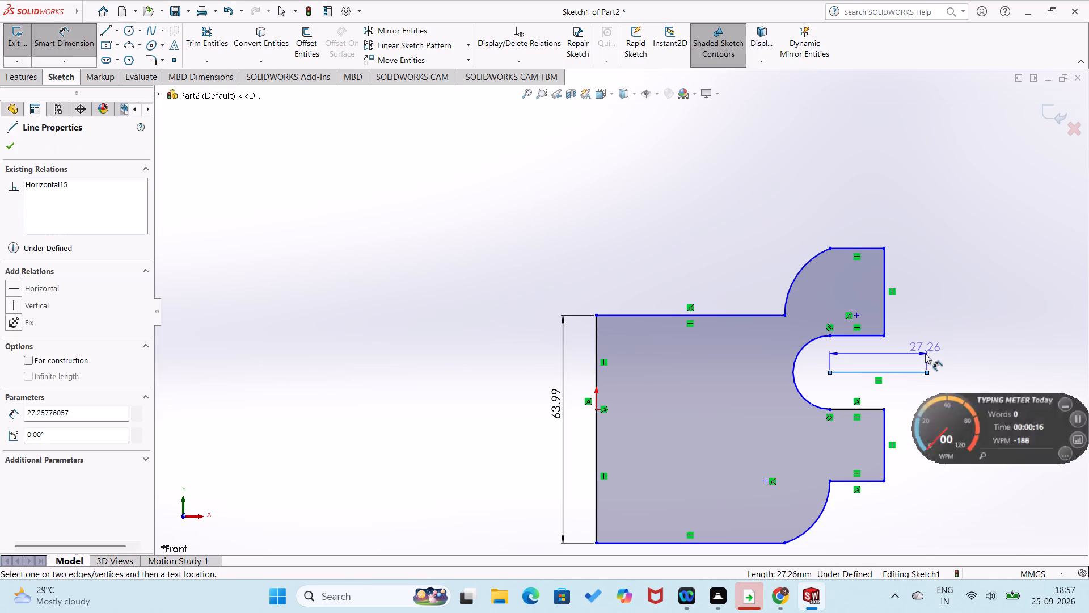
{"action": "type", "text": "32"}
{"action": "key", "text": "Return"}
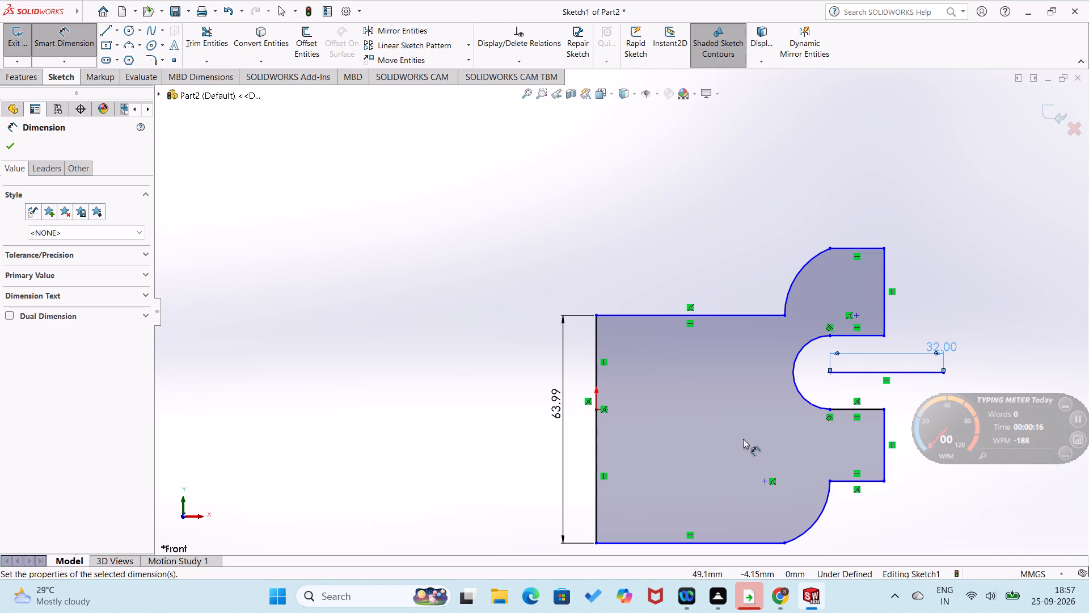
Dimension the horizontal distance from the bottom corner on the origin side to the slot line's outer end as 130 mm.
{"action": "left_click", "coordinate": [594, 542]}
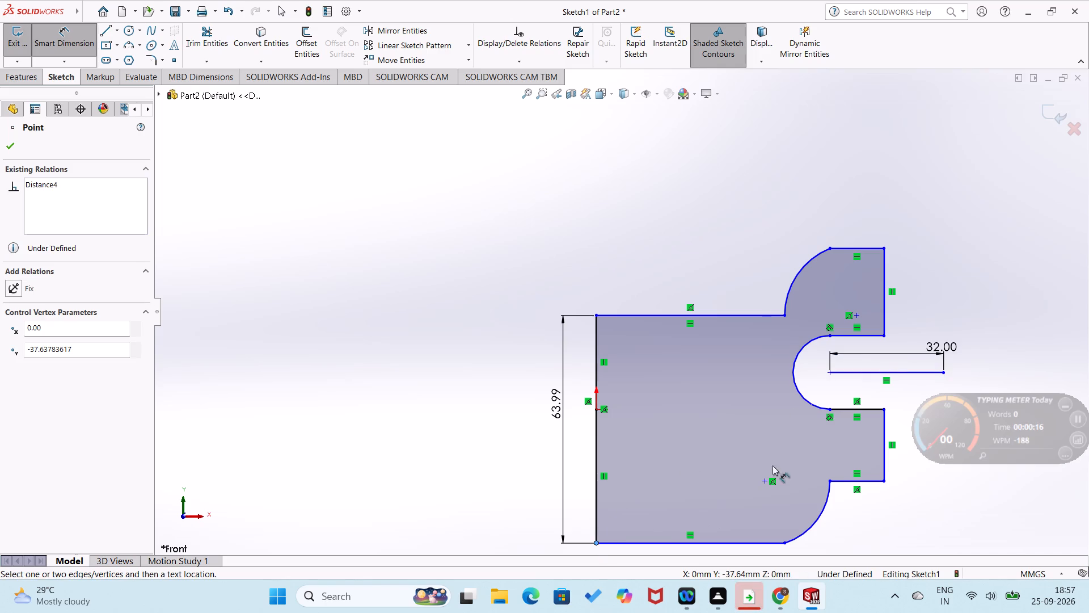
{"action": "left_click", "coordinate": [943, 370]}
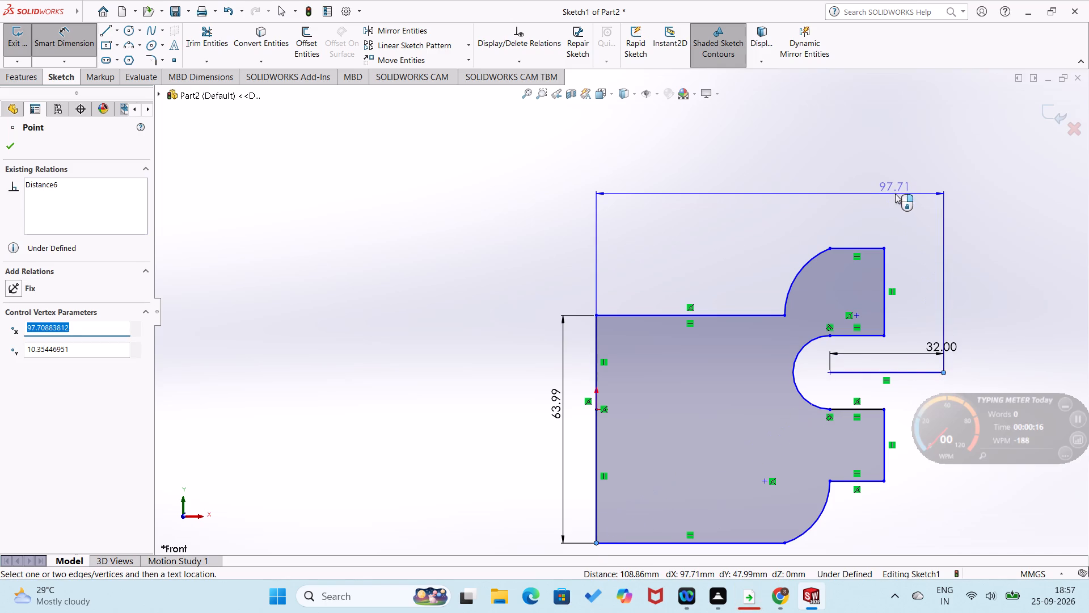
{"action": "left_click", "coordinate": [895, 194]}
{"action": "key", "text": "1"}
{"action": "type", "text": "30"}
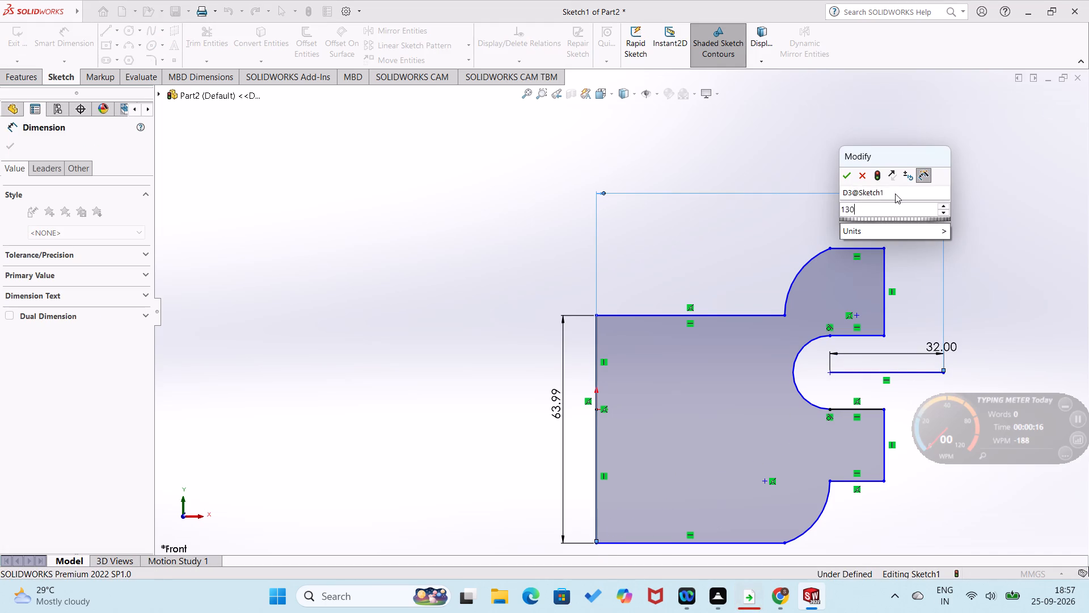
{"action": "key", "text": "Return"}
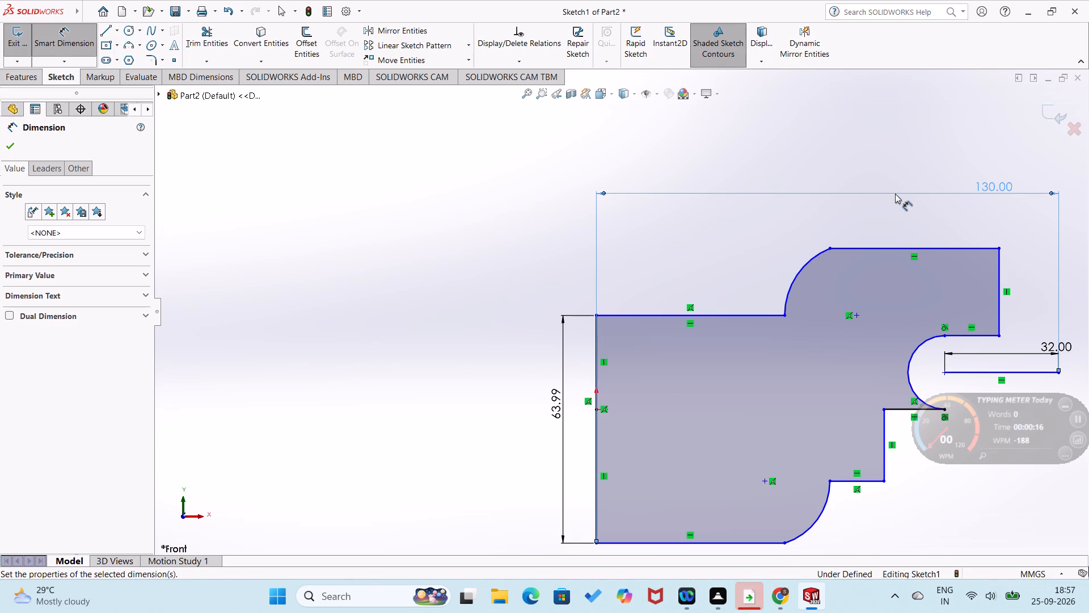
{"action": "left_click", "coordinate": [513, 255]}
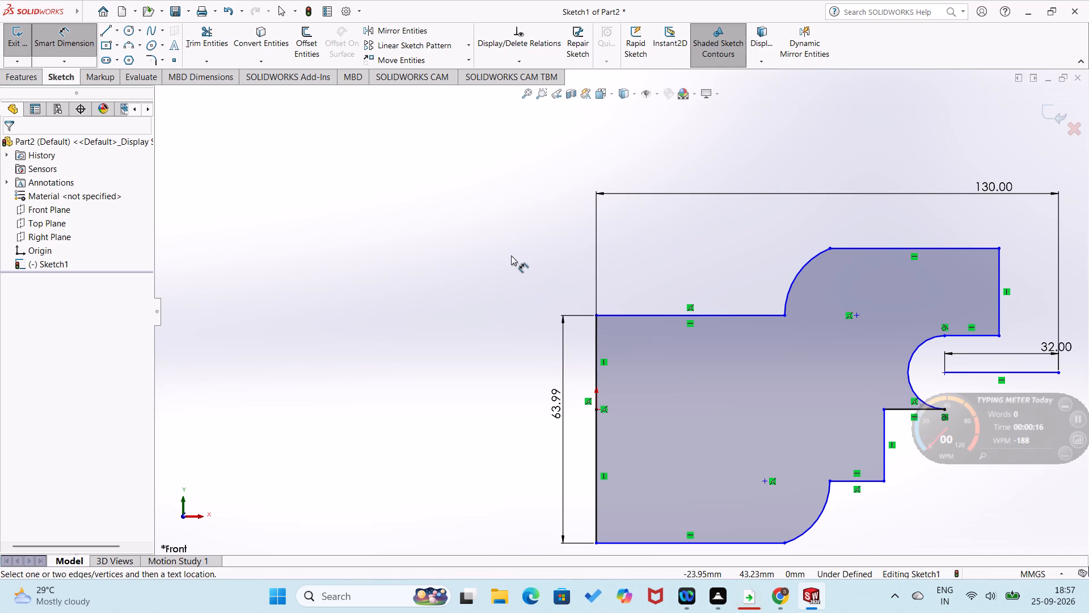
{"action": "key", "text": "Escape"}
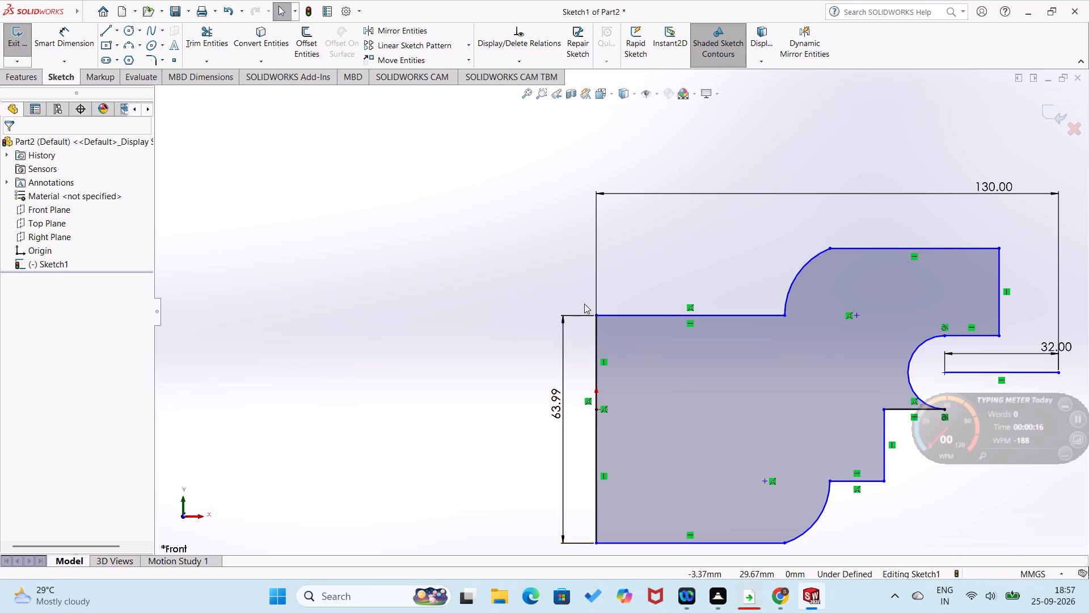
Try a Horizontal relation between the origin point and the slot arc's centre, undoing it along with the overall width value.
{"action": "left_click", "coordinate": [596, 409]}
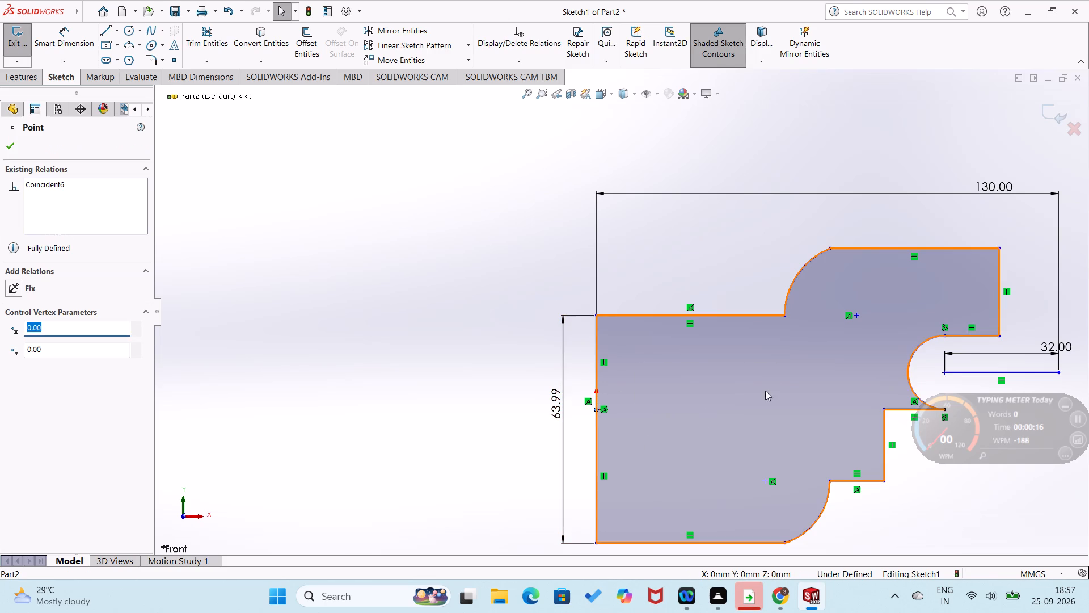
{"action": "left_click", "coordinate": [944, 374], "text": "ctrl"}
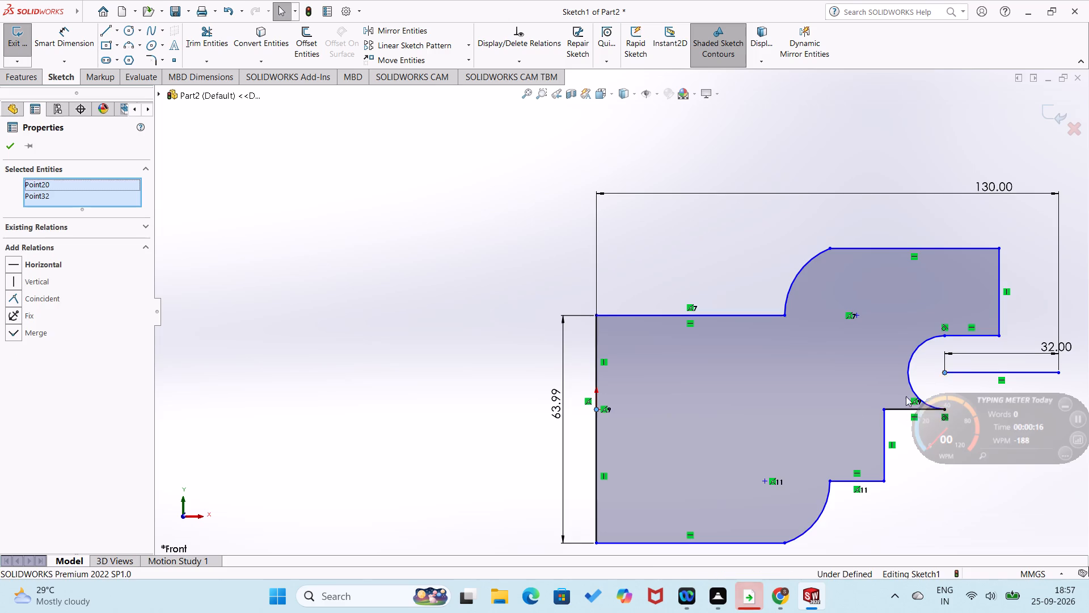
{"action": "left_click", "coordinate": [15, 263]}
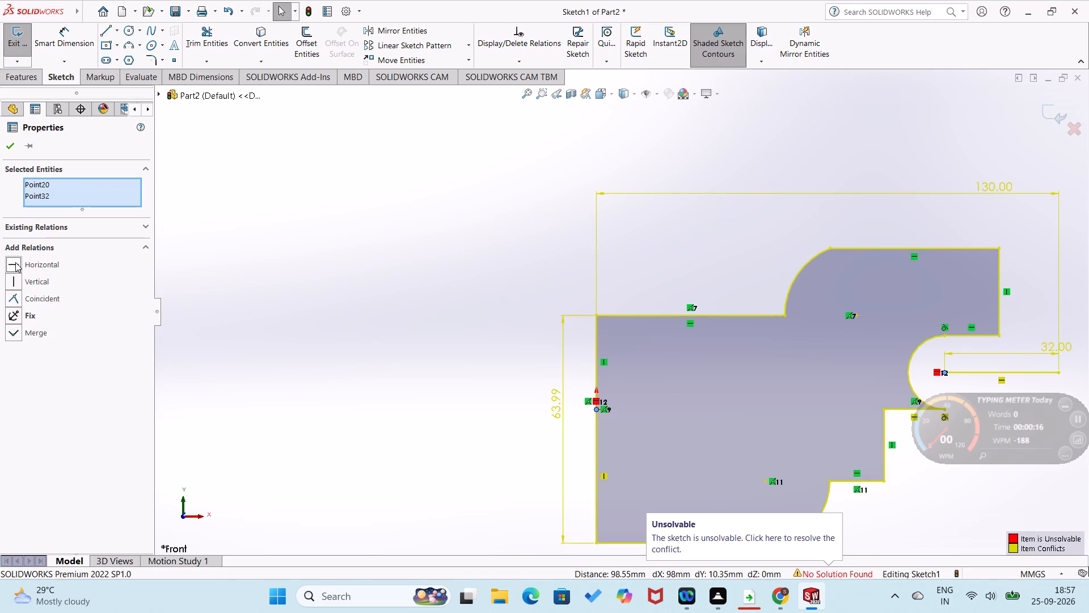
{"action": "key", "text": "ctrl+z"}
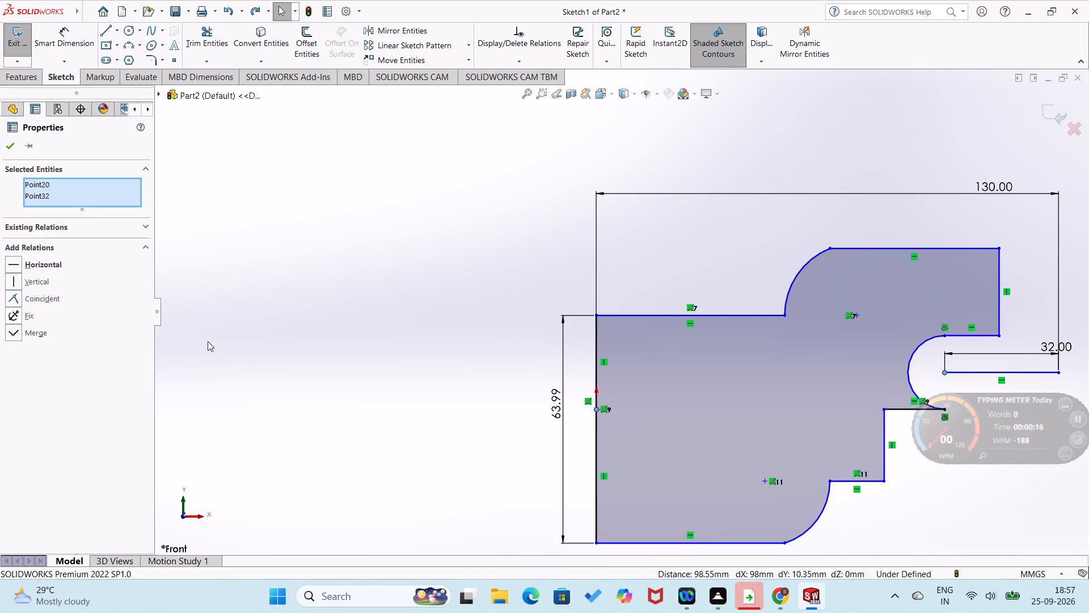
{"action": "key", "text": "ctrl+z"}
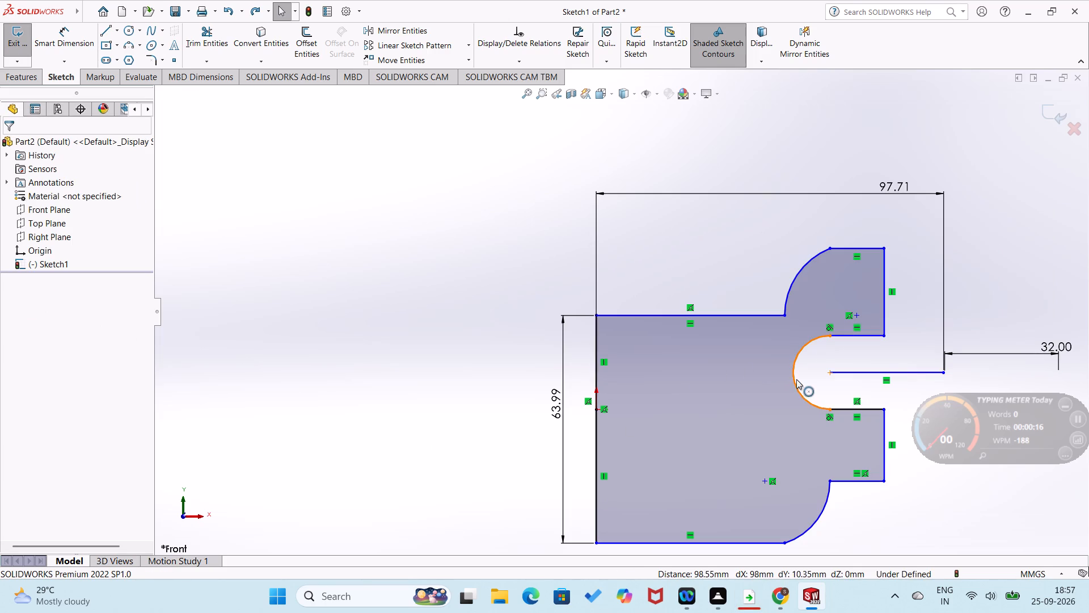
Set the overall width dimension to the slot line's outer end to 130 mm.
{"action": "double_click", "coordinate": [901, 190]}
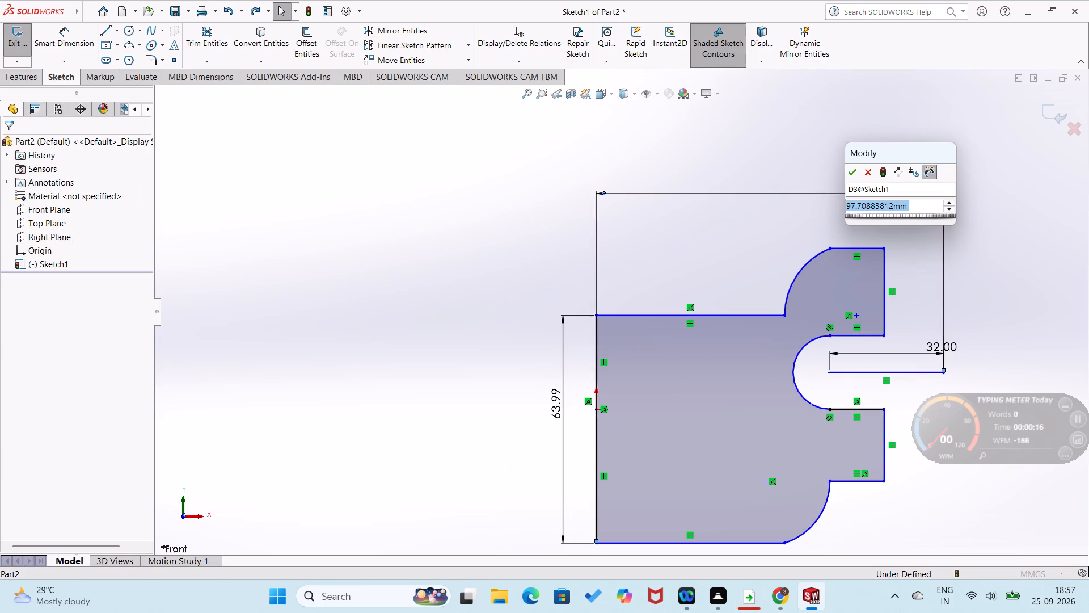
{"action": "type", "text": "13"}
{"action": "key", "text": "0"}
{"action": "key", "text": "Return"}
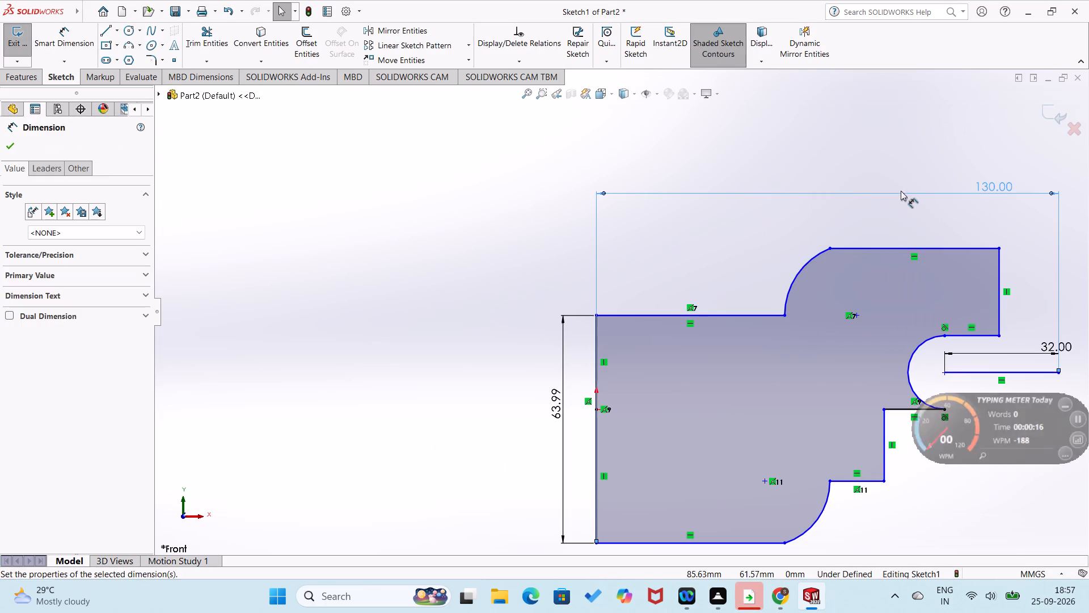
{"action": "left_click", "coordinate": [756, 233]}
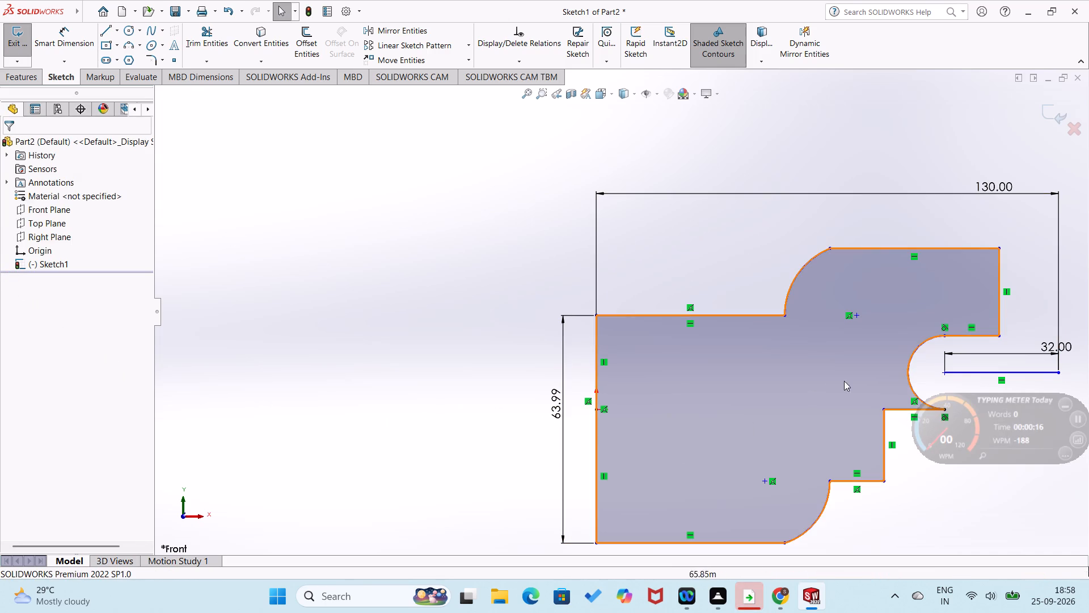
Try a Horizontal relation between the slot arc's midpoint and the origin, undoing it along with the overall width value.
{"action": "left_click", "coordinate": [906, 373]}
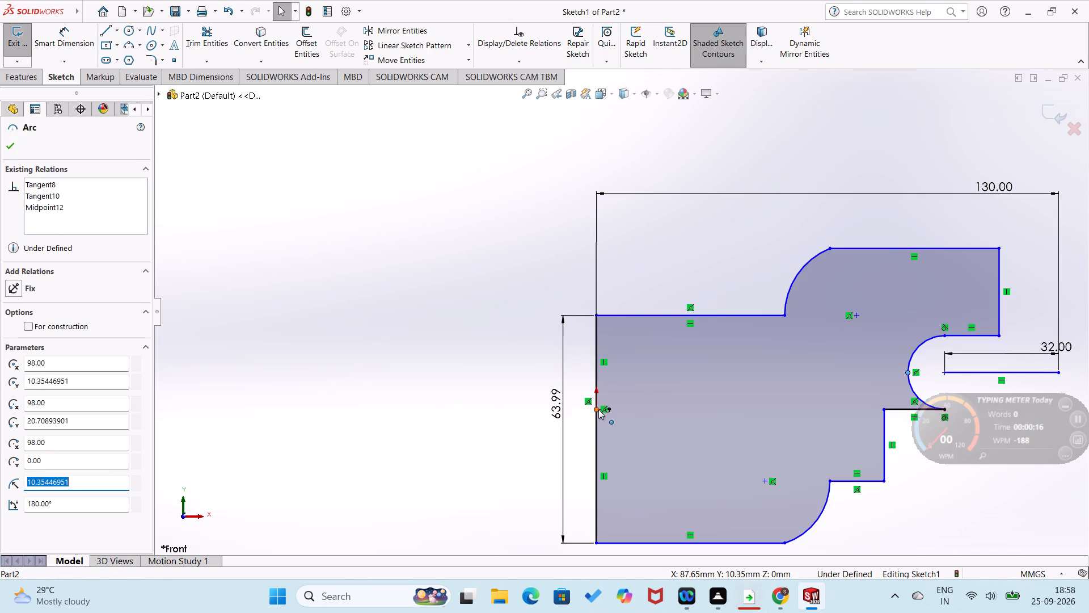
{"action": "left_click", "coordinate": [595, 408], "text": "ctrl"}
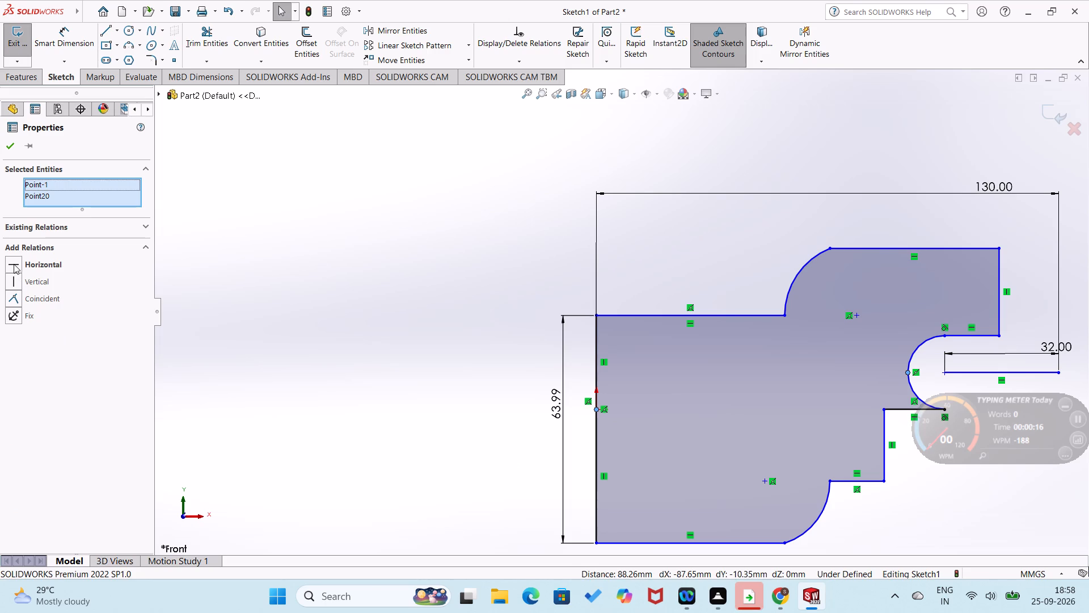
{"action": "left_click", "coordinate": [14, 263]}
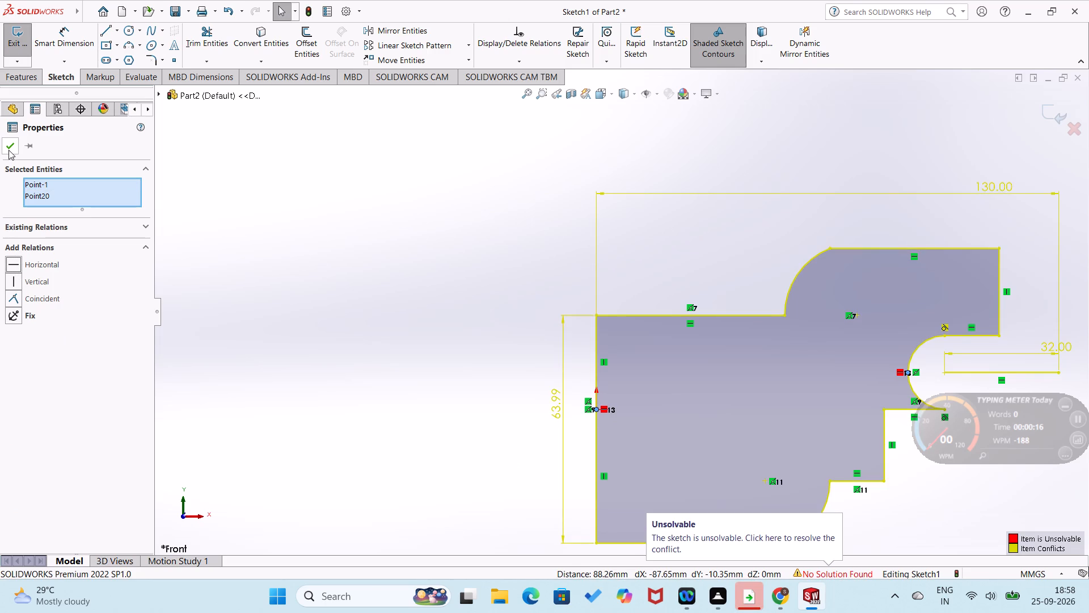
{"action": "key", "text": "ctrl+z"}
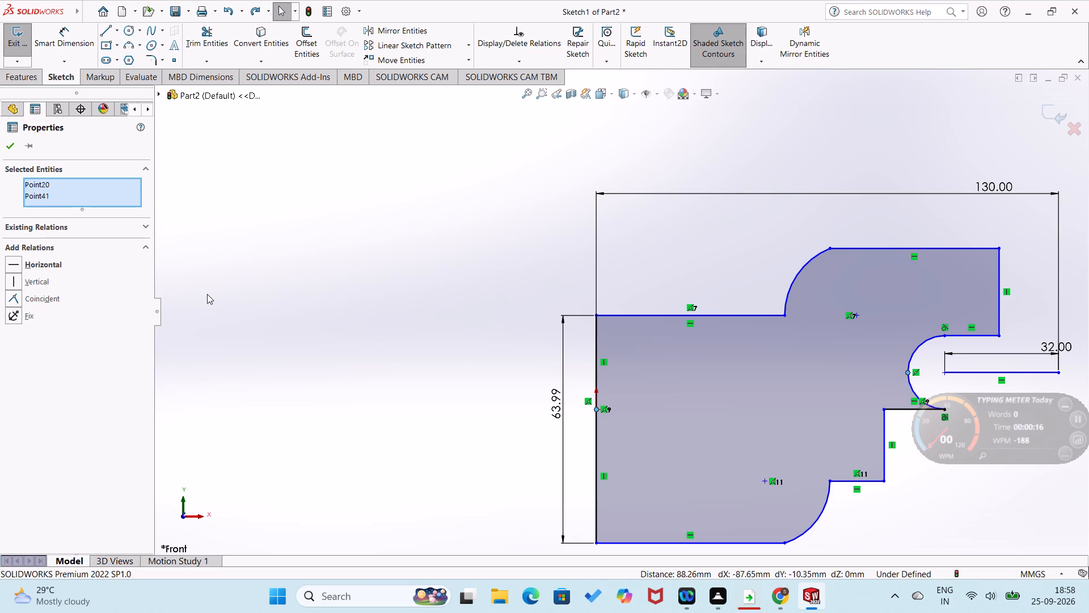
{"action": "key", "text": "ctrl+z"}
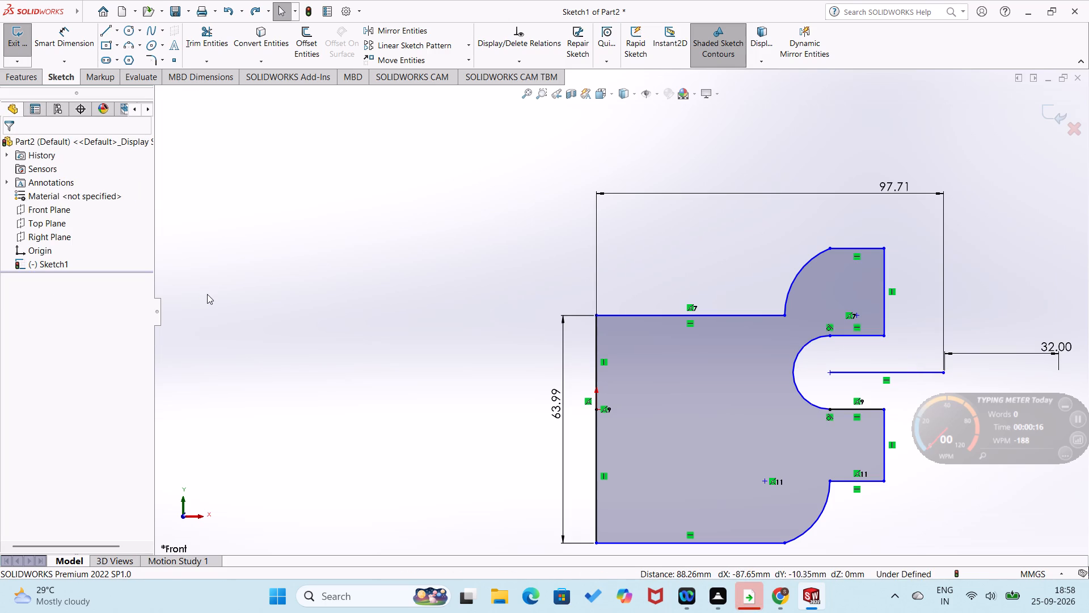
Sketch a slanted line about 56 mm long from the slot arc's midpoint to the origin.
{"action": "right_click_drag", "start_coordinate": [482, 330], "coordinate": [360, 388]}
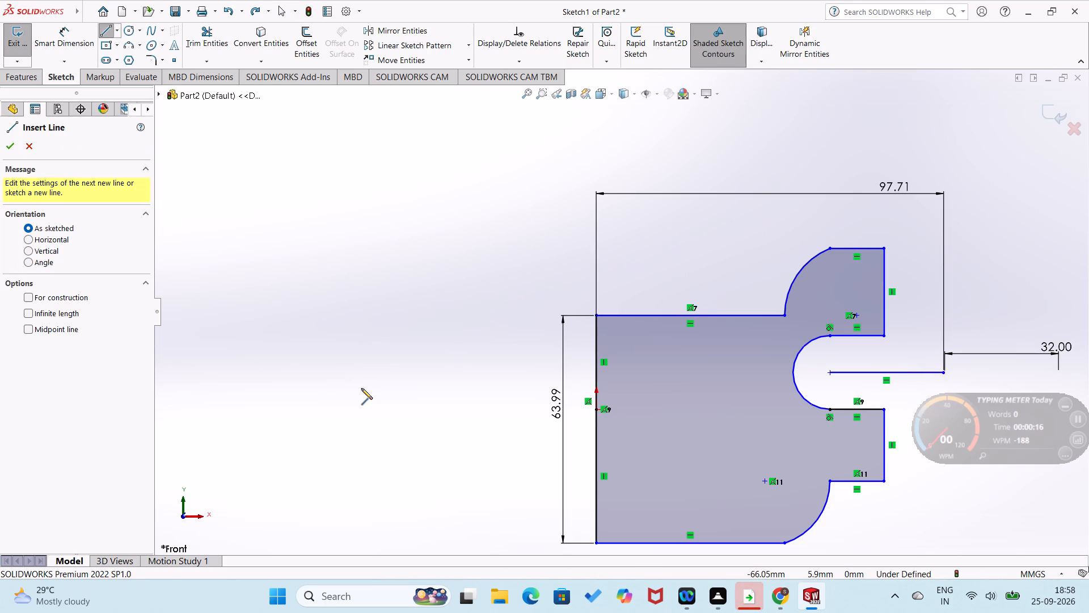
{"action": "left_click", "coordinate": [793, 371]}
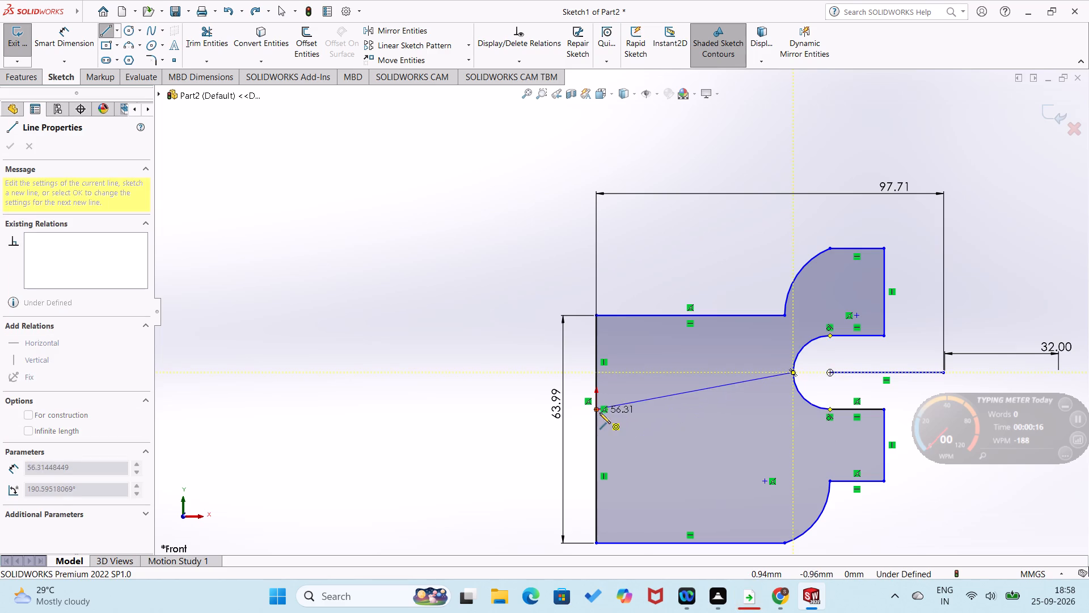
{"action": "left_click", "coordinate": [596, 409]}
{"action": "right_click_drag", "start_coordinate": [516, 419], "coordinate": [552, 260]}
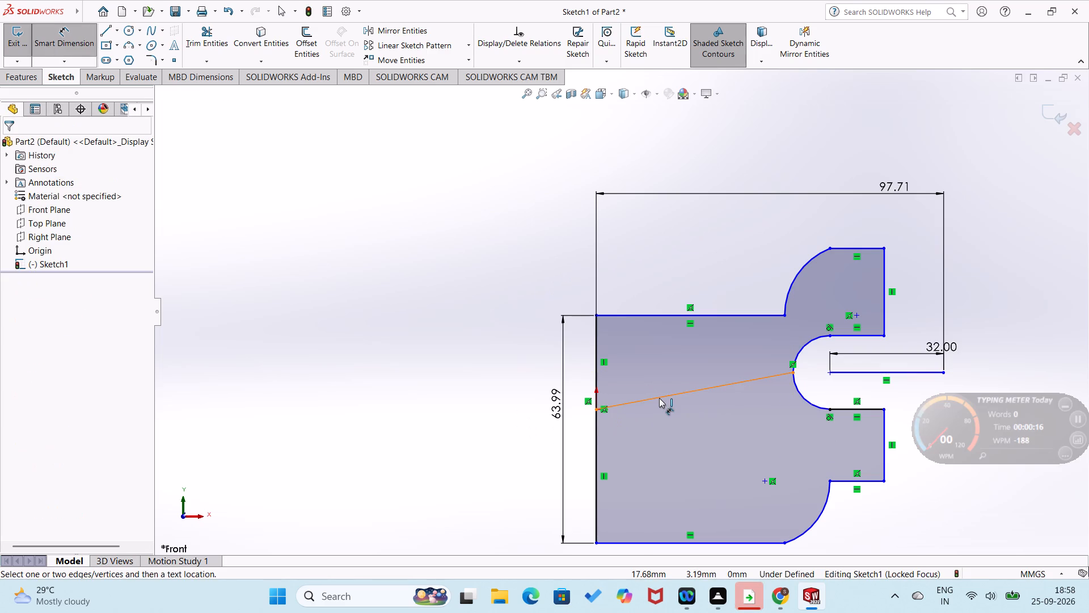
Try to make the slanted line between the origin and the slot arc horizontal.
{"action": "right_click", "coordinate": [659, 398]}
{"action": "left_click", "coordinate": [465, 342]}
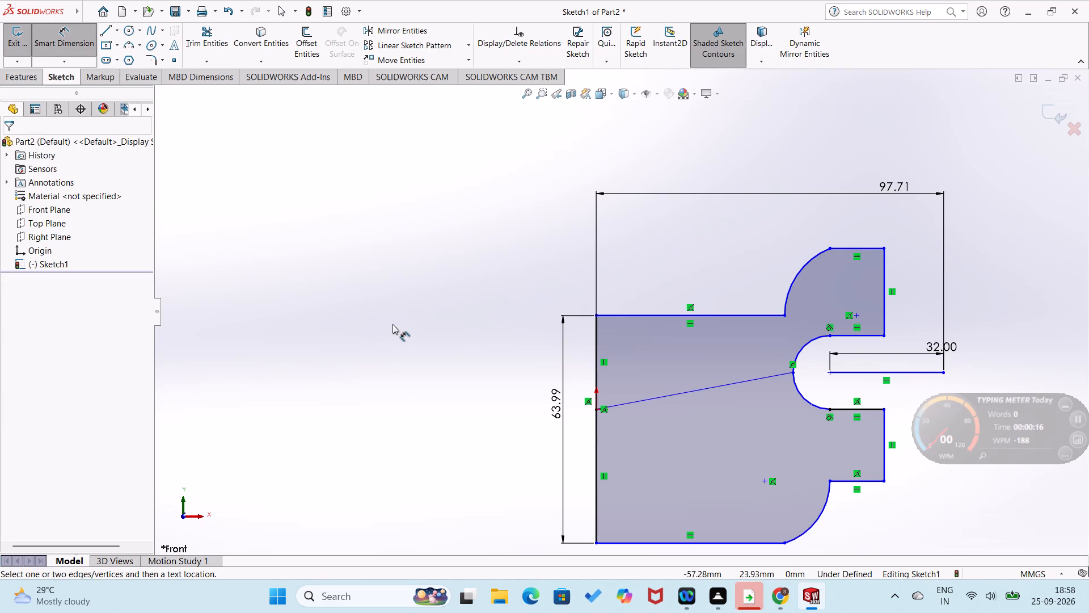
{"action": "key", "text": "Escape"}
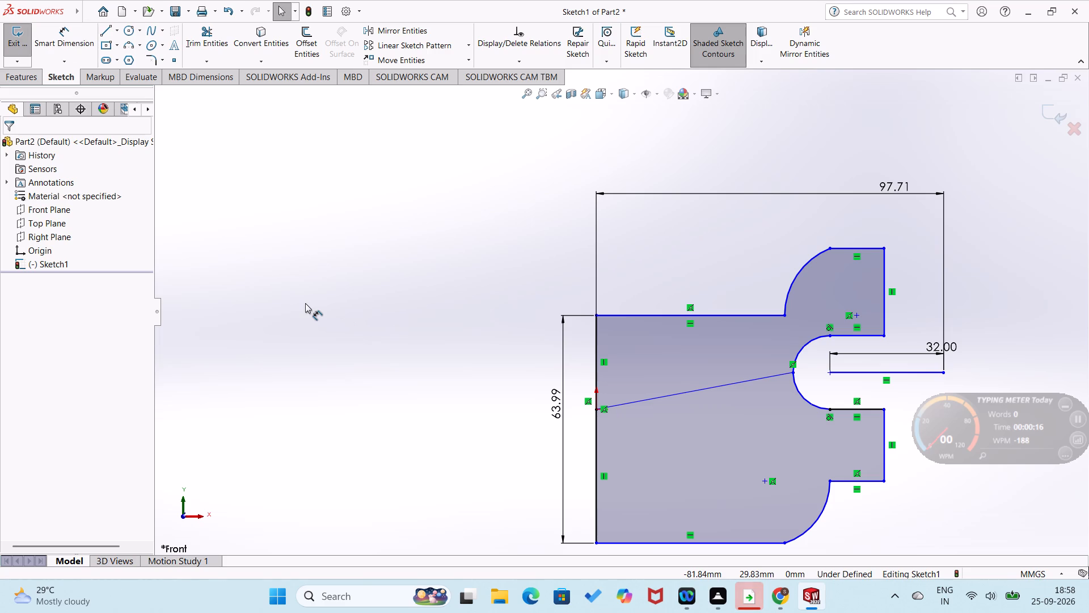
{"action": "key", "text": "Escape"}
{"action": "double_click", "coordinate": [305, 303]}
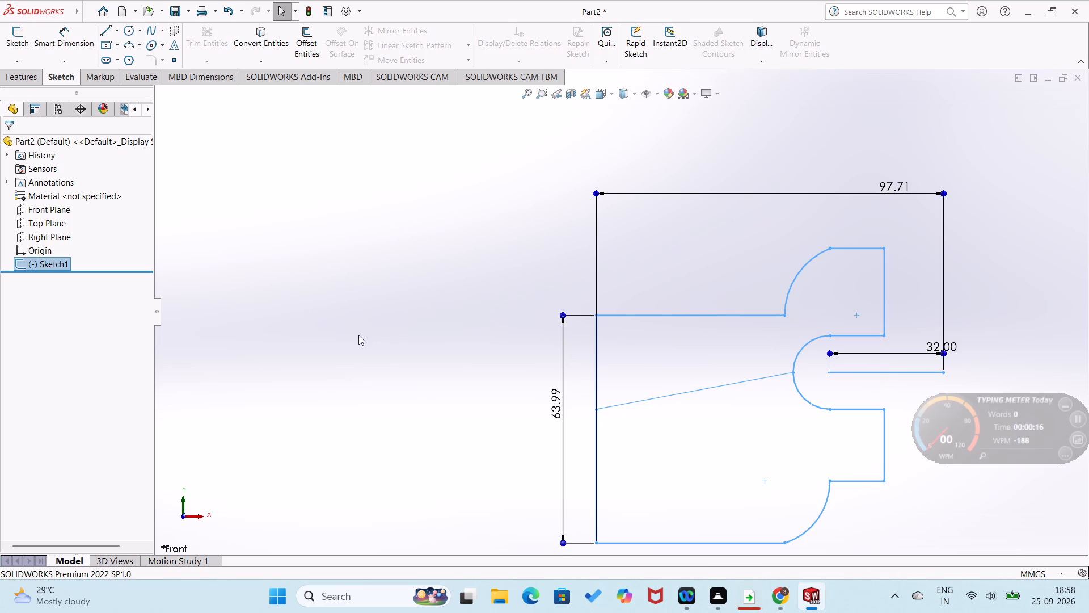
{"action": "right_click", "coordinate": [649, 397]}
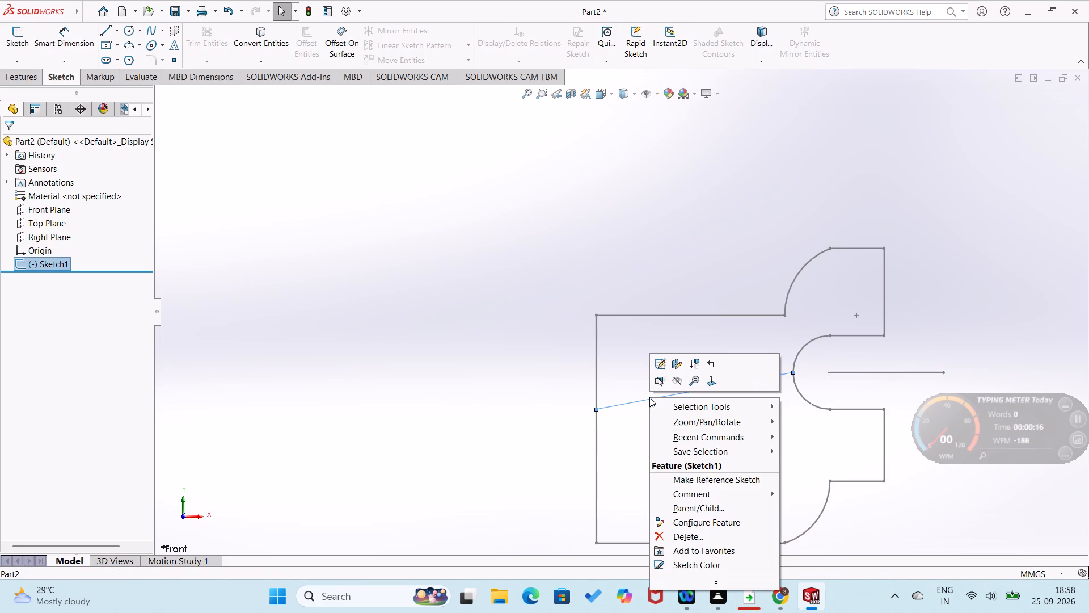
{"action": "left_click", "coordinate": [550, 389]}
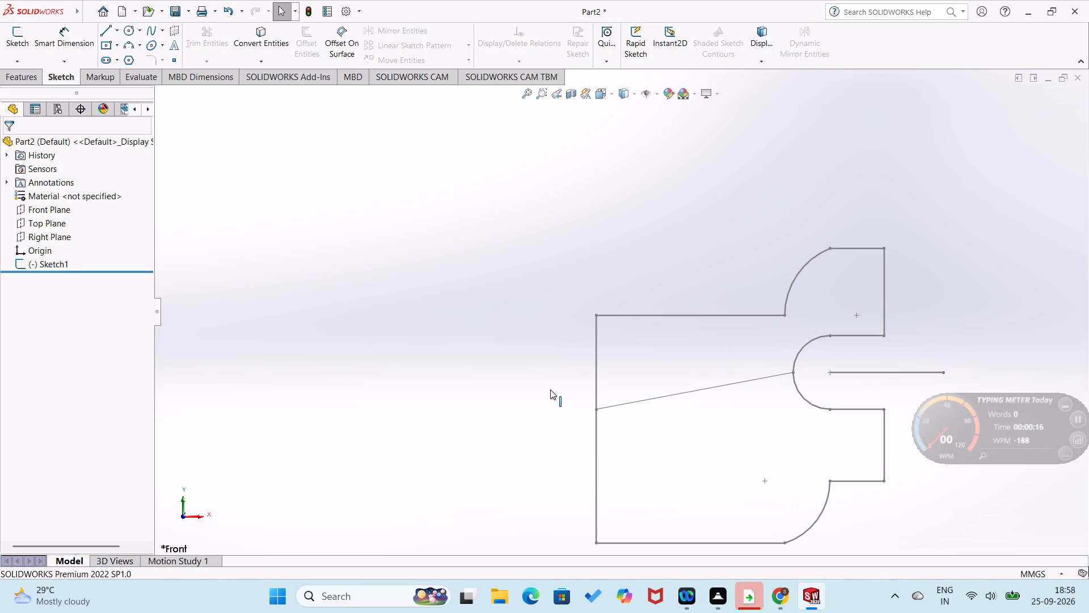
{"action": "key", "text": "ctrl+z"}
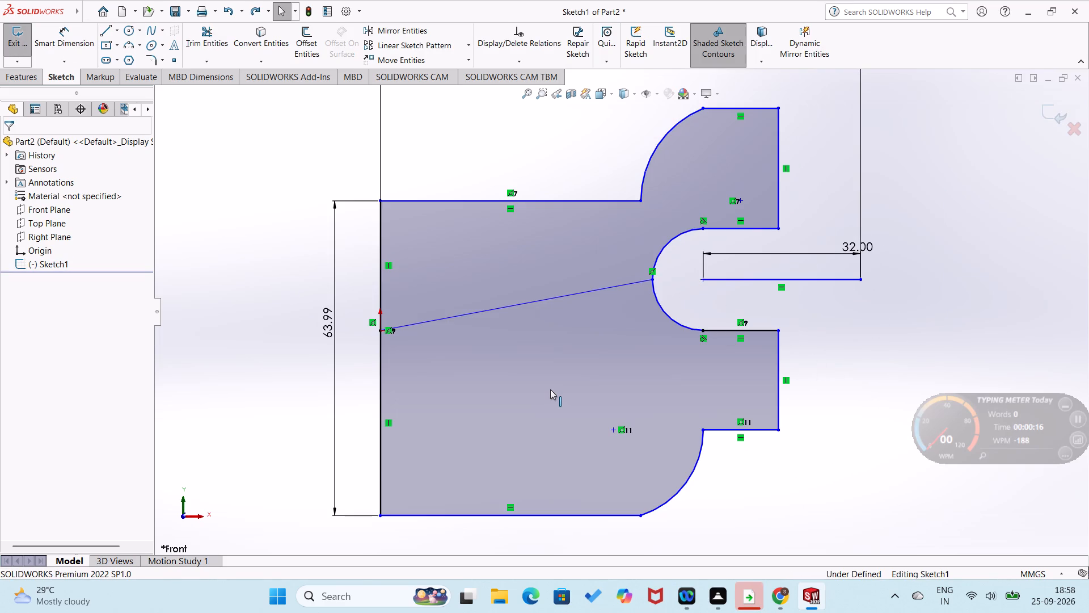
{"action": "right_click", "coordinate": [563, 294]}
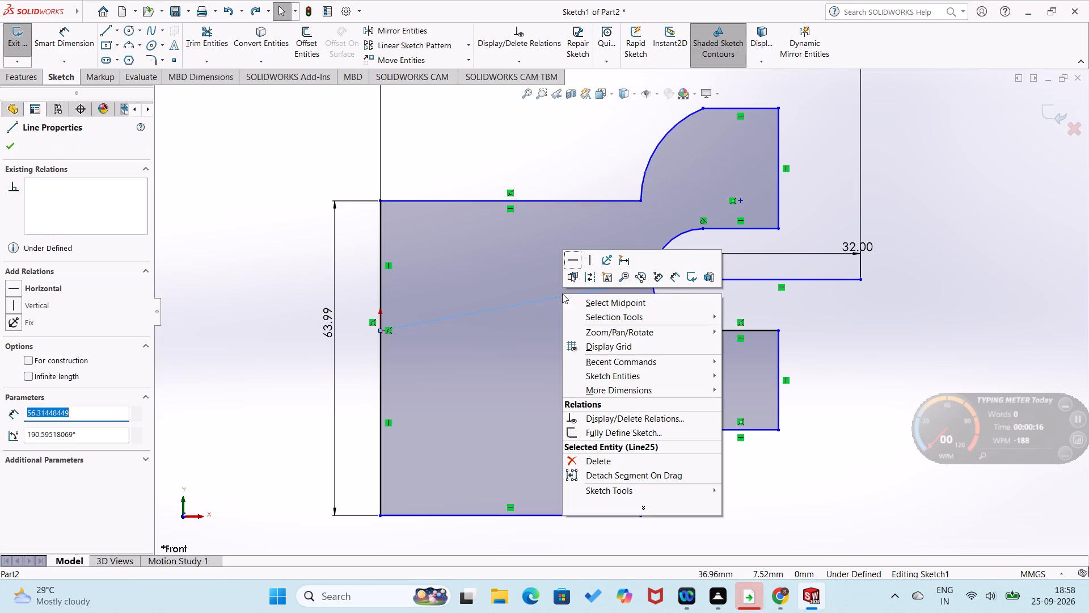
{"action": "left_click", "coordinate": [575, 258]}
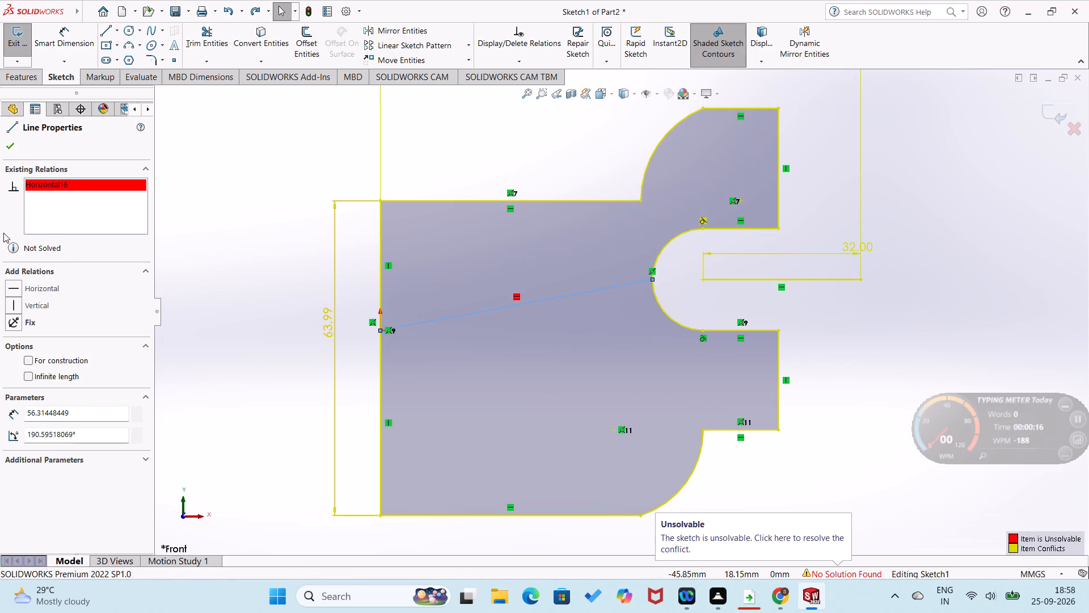
Undo the sketch back to the slot's upper edge, removing the dimensions, the slot arc and all geometry below it.
{"action": "key", "text": "ctrl+z"}
{"action": "key", "text": "ctrl+z"}
{"action": "key", "text": "ctrl+z"}
{"action": "key", "text": "ctrl+z"}
{"action": "key", "text": "ctrl+z"}
{"action": "key", "text": "ctrl+z"}
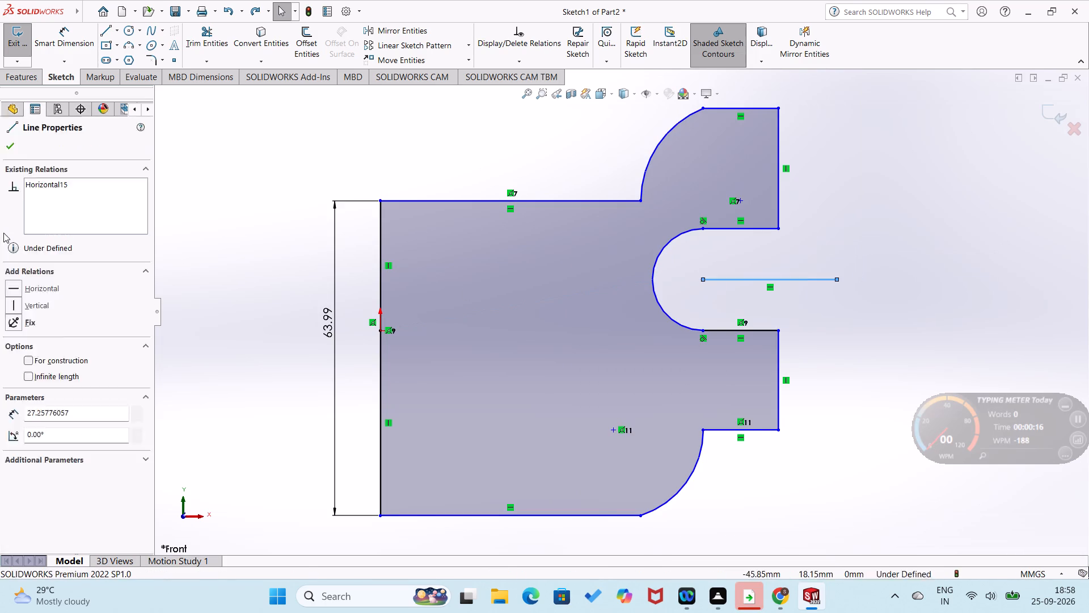
{"action": "key", "text": "ctrl+z"}
{"action": "key", "text": "ctrl+z"}
{"action": "key", "text": "ctrl+z"}
{"action": "key", "text": "ctrl+z"}
{"action": "key", "text": "ctrl+z"}
{"action": "key", "text": "ctrl+z"}
{"action": "key", "text": "ctrl+z"}
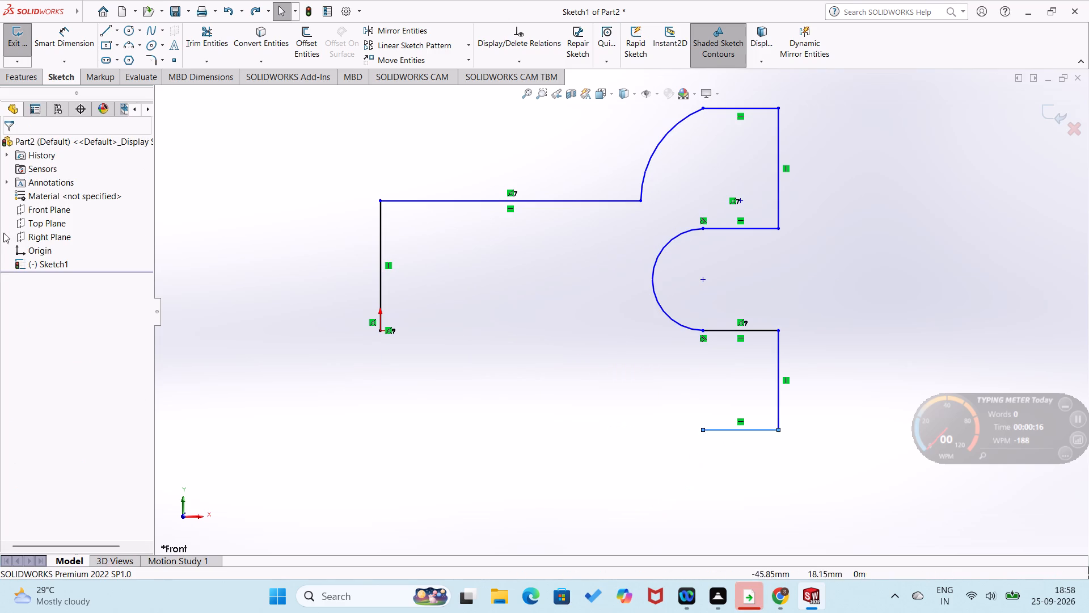
{"action": "key", "text": "ctrl+z"}
{"action": "key", "text": "z"}
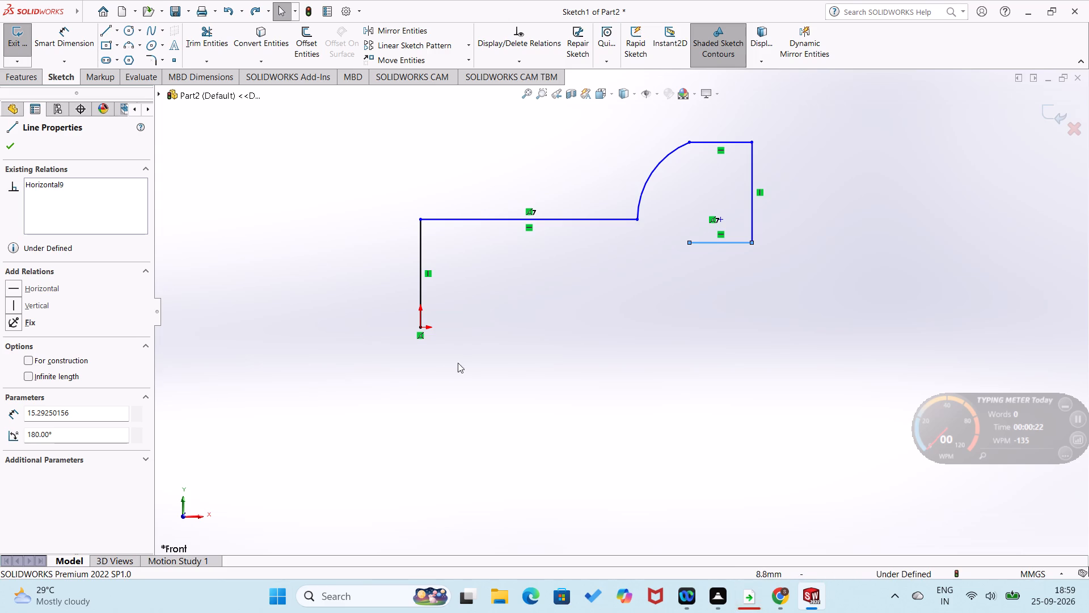
Sketch a horizontal line from the origin extending past the profile's far vertical edge, and convert it to construction geometry.
{"action": "right_click_drag", "start_coordinate": [455, 364], "coordinate": [273, 422]}
{"action": "left_click", "coordinate": [420, 327]}
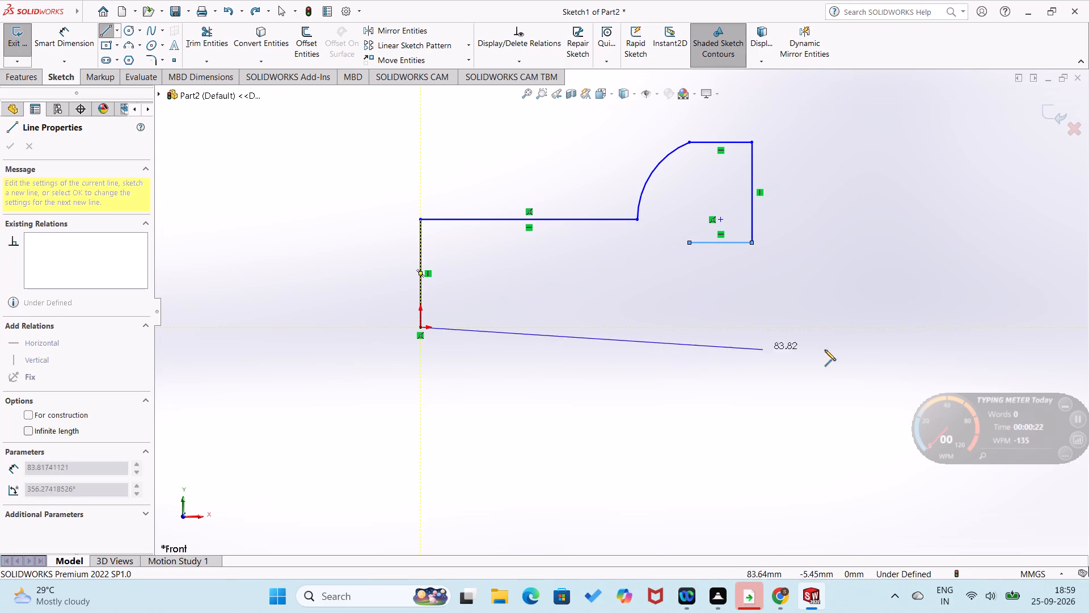
{"action": "left_click", "coordinate": [905, 328]}
{"action": "right_click", "coordinate": [903, 330]}
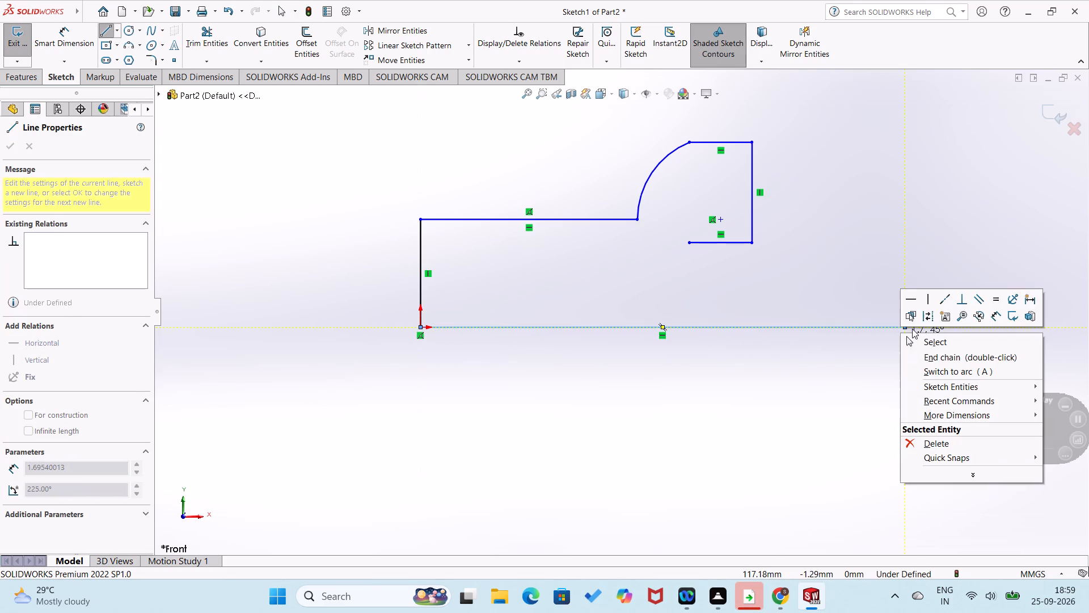
{"action": "left_click", "coordinate": [924, 317]}
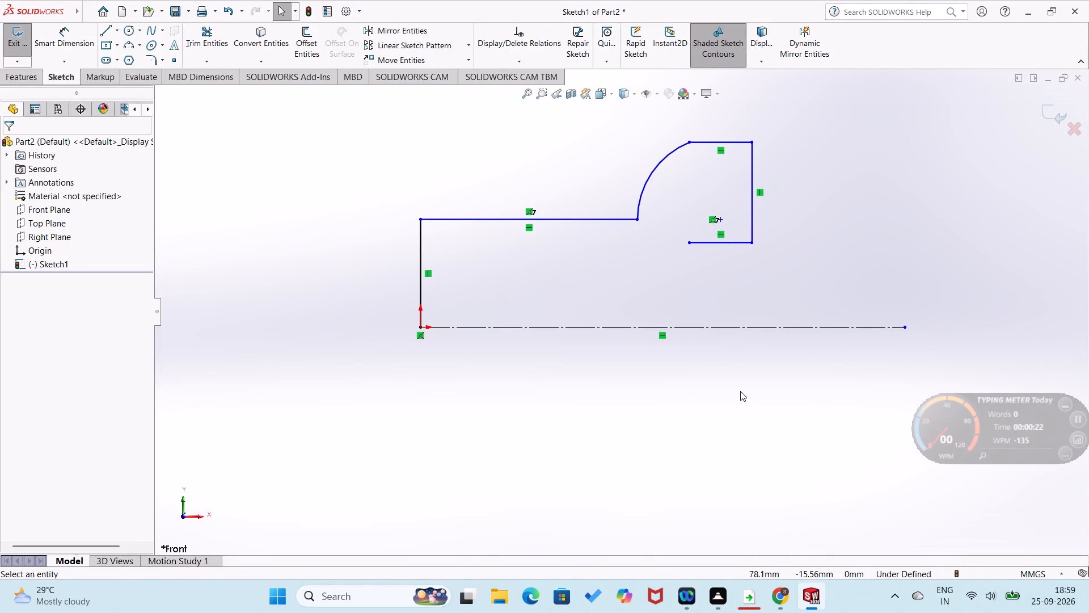
Dimension the vertical edge rising from the origin to 12.5 mm.
{"action": "right_click_drag", "start_coordinate": [373, 353], "coordinate": [340, 239]}
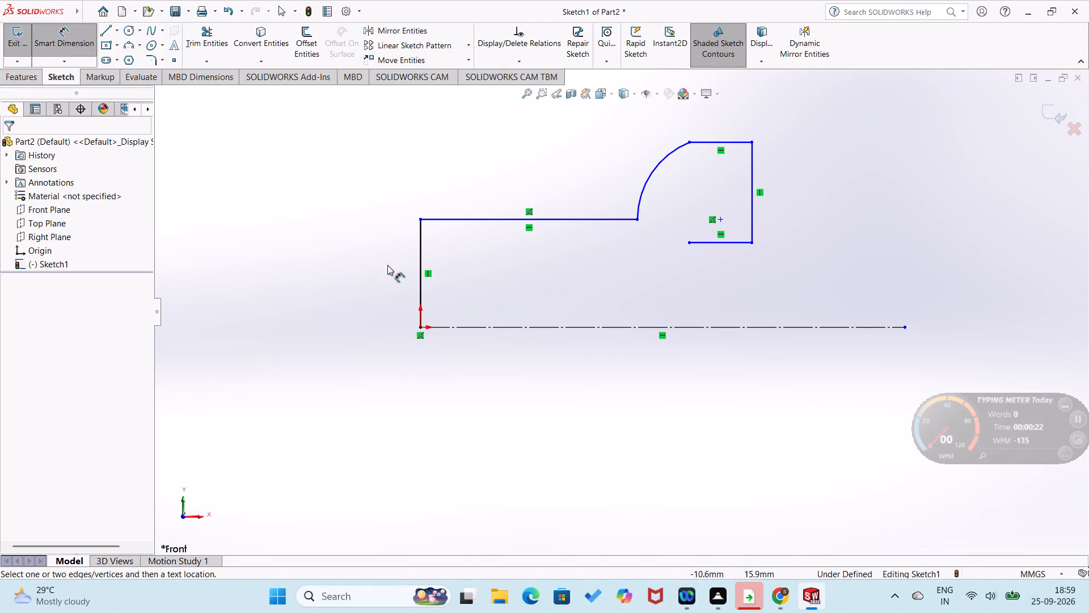
{"action": "left_click", "coordinate": [423, 287]}
{"action": "left_click", "coordinate": [402, 287]}
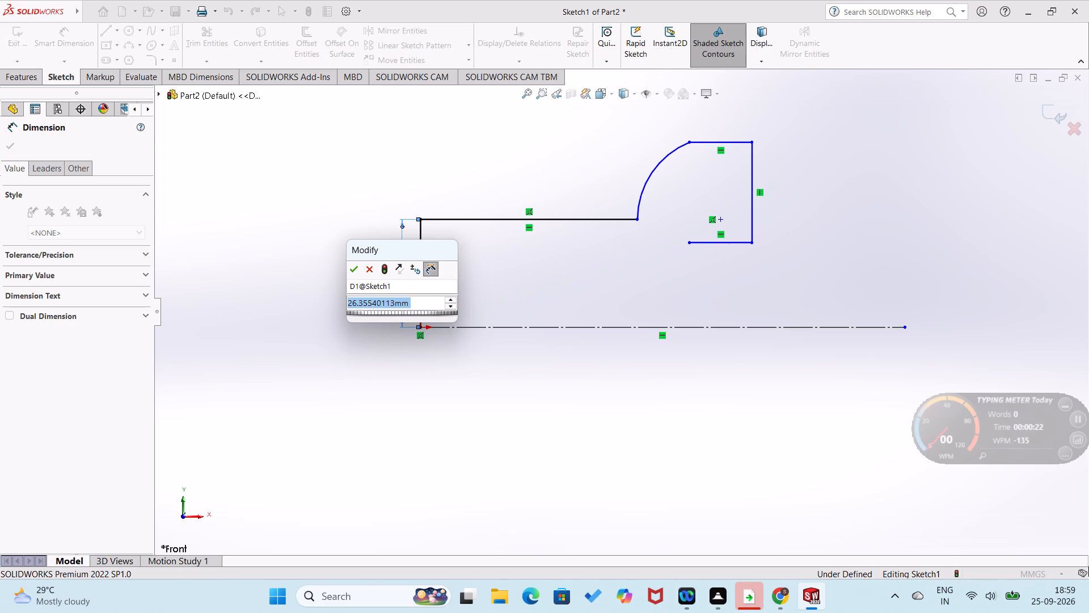
{"action": "type", "text": "12.5"}
{"action": "key", "text": "Return"}
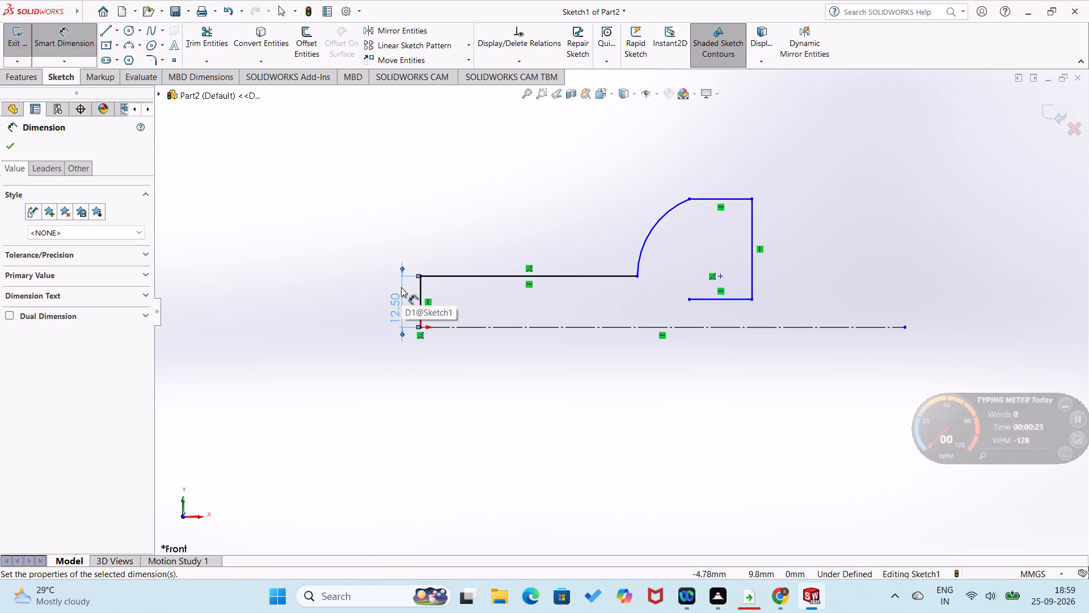
{"action": "left_click", "coordinate": [349, 293]}
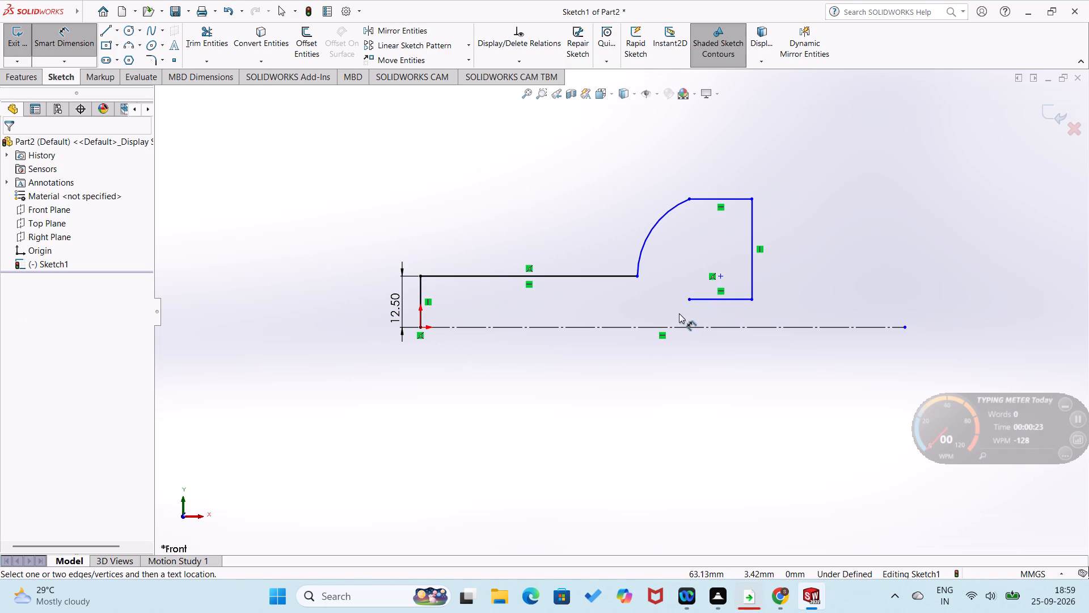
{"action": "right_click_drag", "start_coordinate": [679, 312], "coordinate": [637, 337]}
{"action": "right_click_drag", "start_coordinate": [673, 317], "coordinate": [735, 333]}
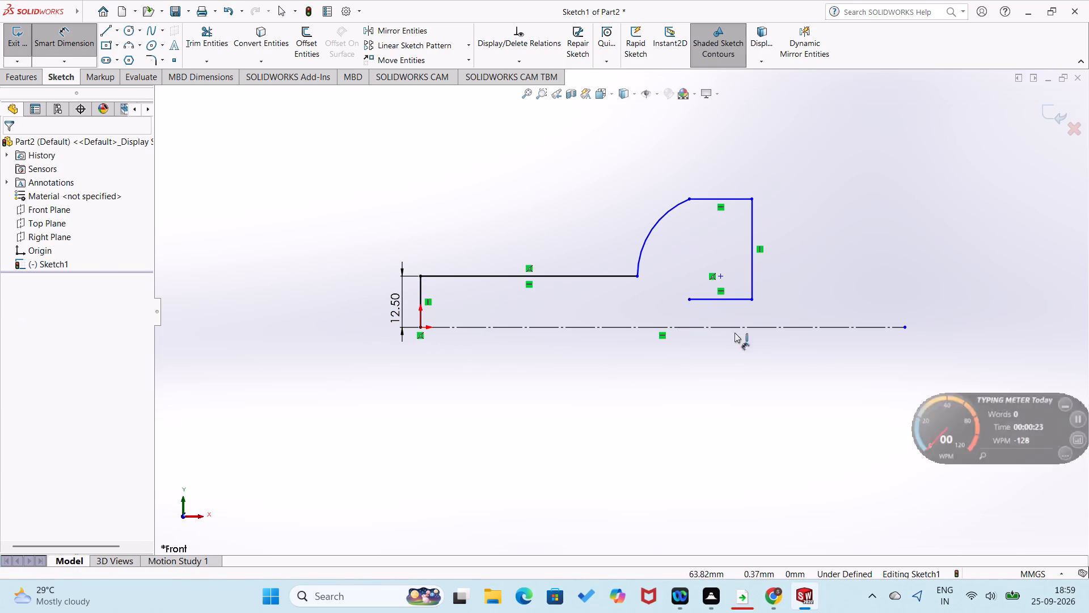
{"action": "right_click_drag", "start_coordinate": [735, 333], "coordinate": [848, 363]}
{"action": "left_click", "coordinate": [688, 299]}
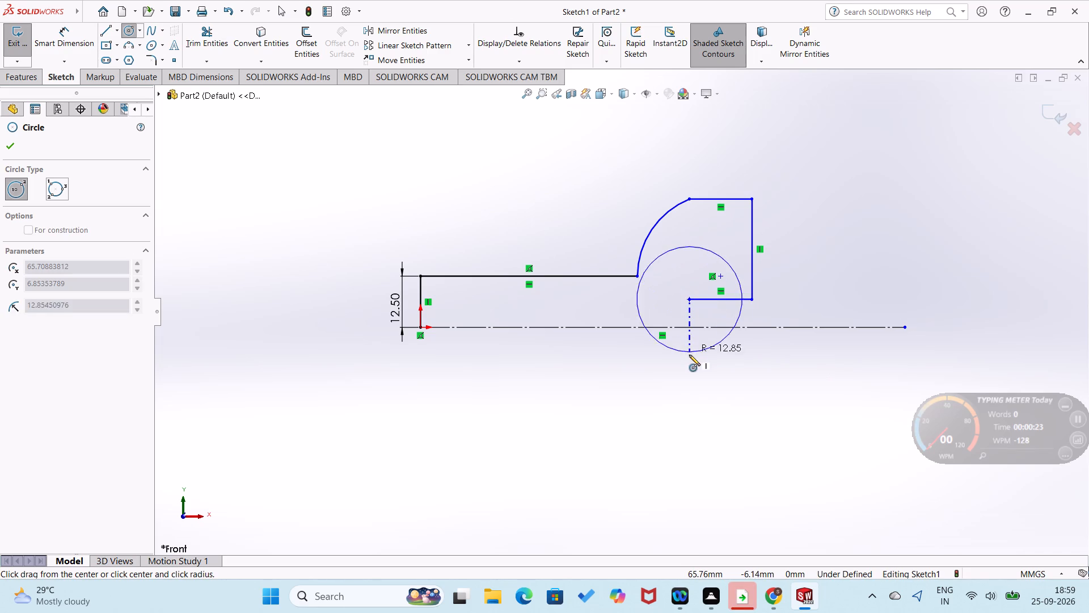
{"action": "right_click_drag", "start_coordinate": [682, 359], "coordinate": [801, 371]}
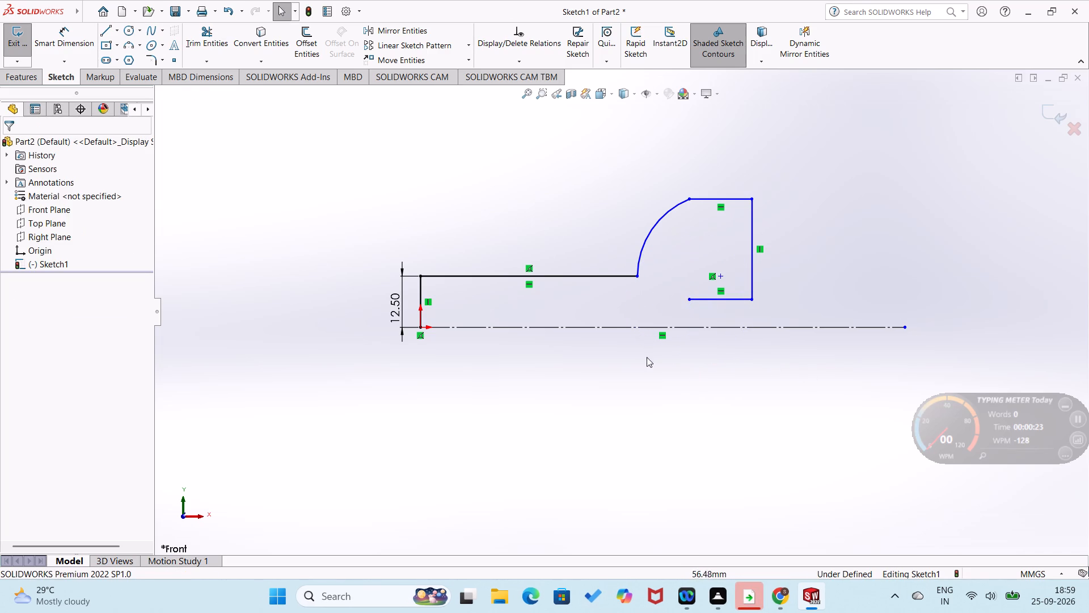
Sketch a 180° tangent arc of about 8 mm radius downward from the open end of the slot's upper edge.
{"action": "right_click_drag", "start_coordinate": [702, 356], "coordinate": [613, 372]}
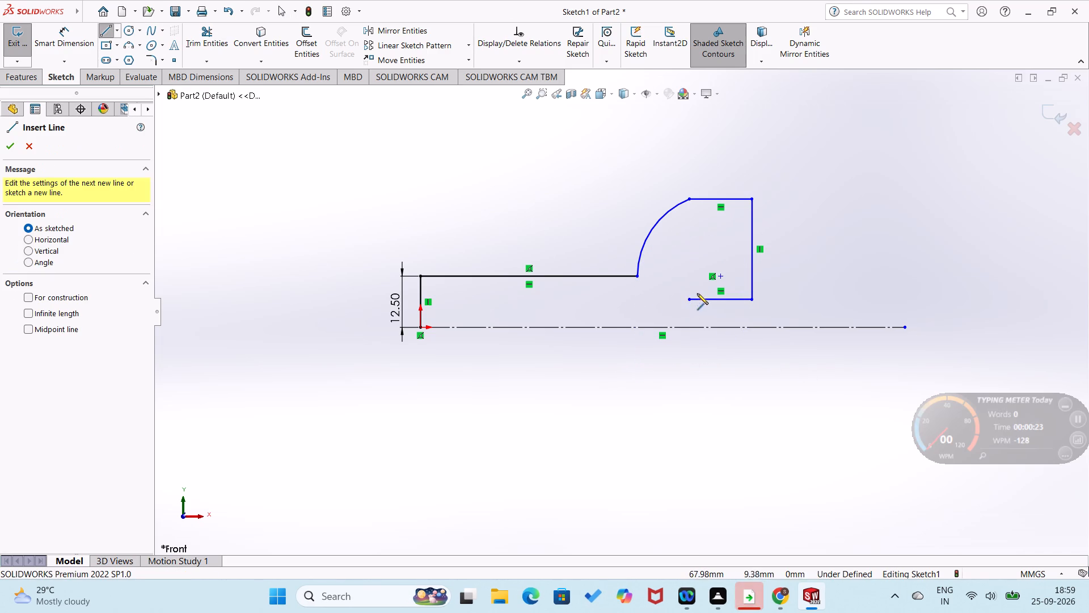
{"action": "left_click", "coordinate": [691, 299]}
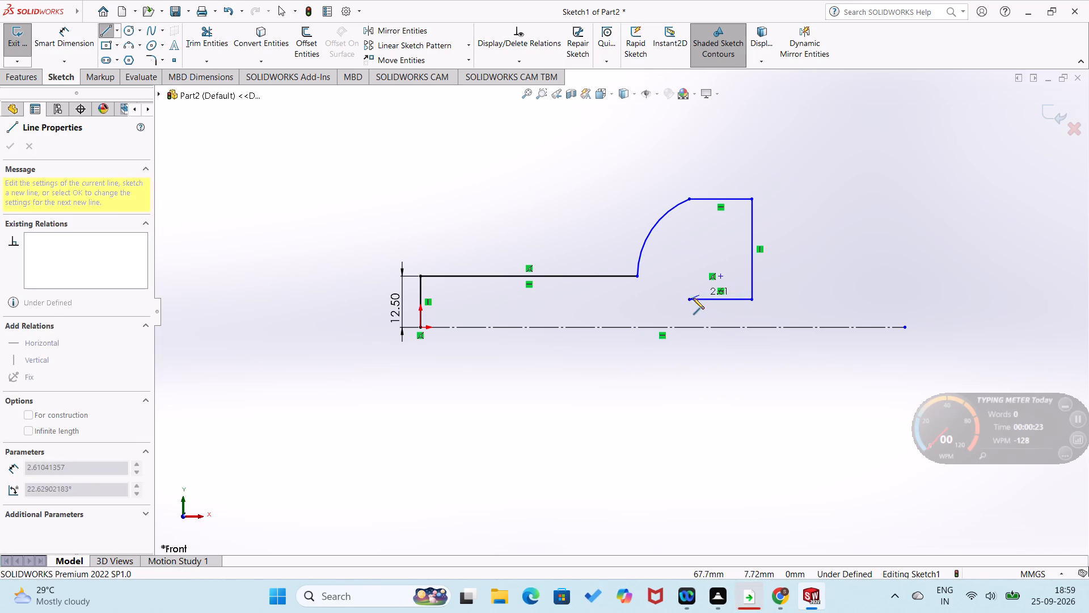
{"action": "left_click", "coordinate": [691, 366]}
Dimension the slot arc's radius to 15 mm.
{"action": "right_click_drag", "start_coordinate": [706, 379], "coordinate": [753, 309]}
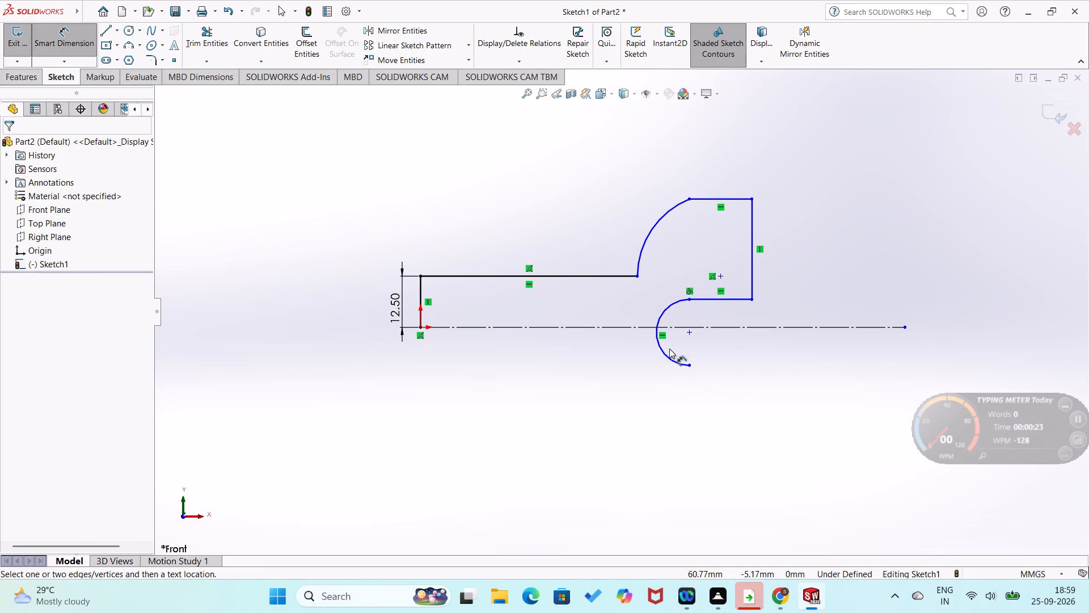
{"action": "left_click", "coordinate": [666, 354]}
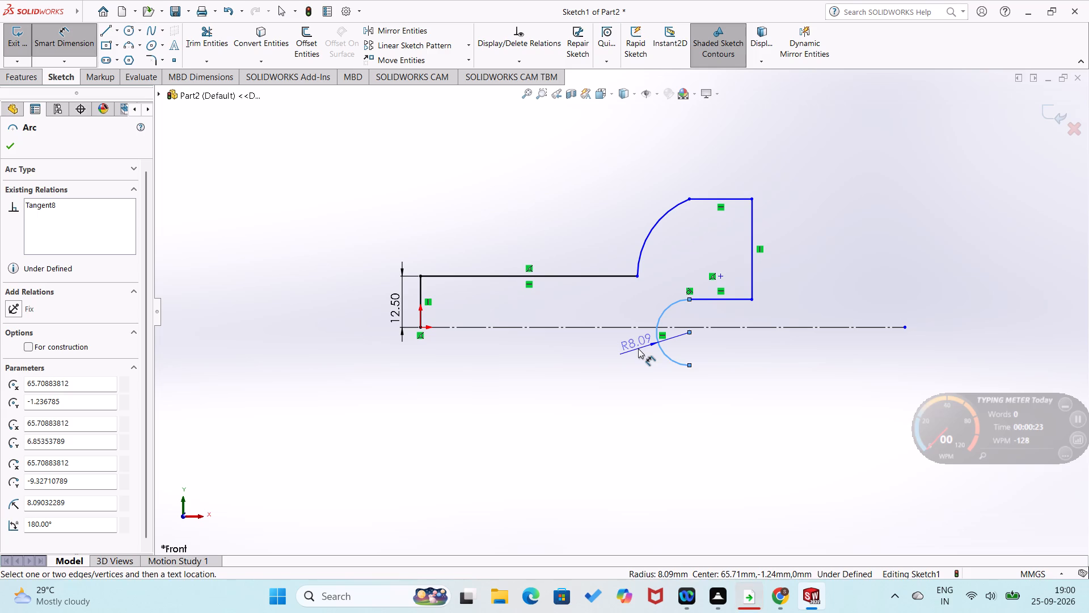
{"action": "left_click", "coordinate": [638, 349]}
{"action": "type", "text": "15"}
{"action": "key", "text": "Return"}
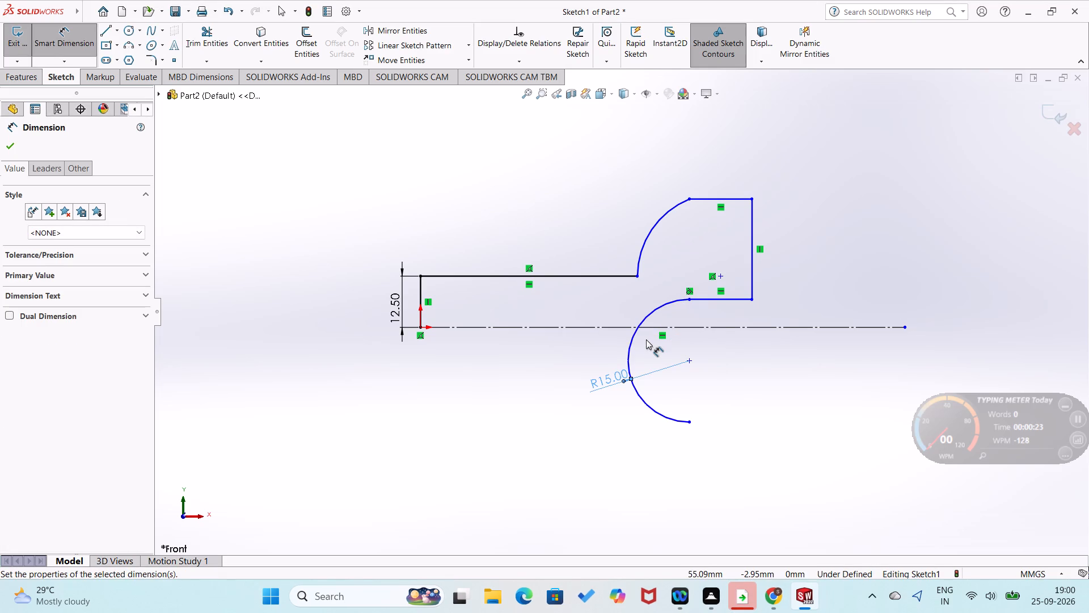
{"action": "left_click", "coordinate": [616, 425]}
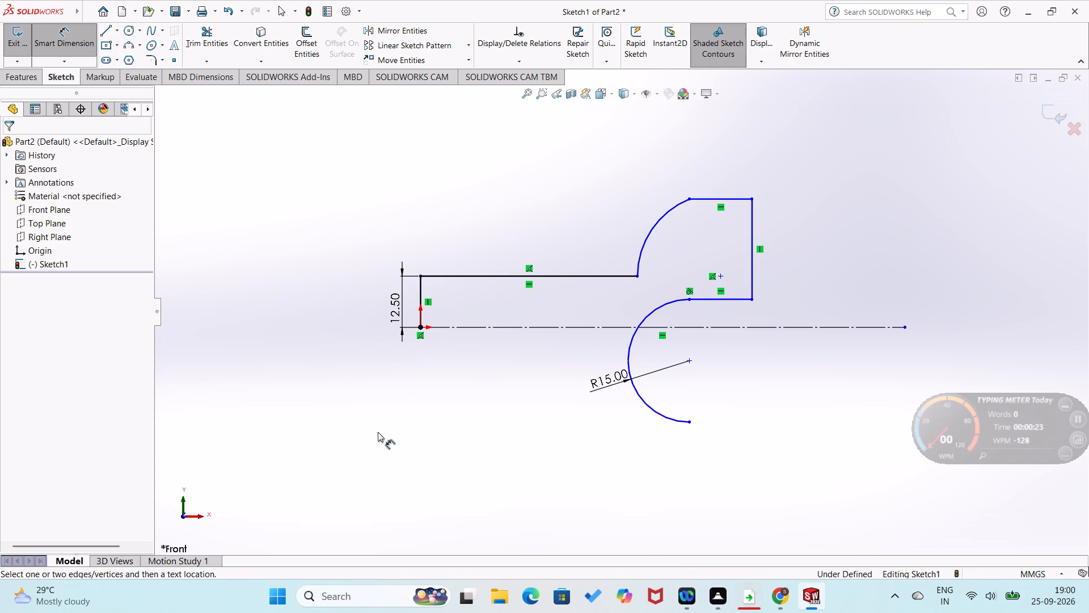
{"action": "key", "text": "Escape"}
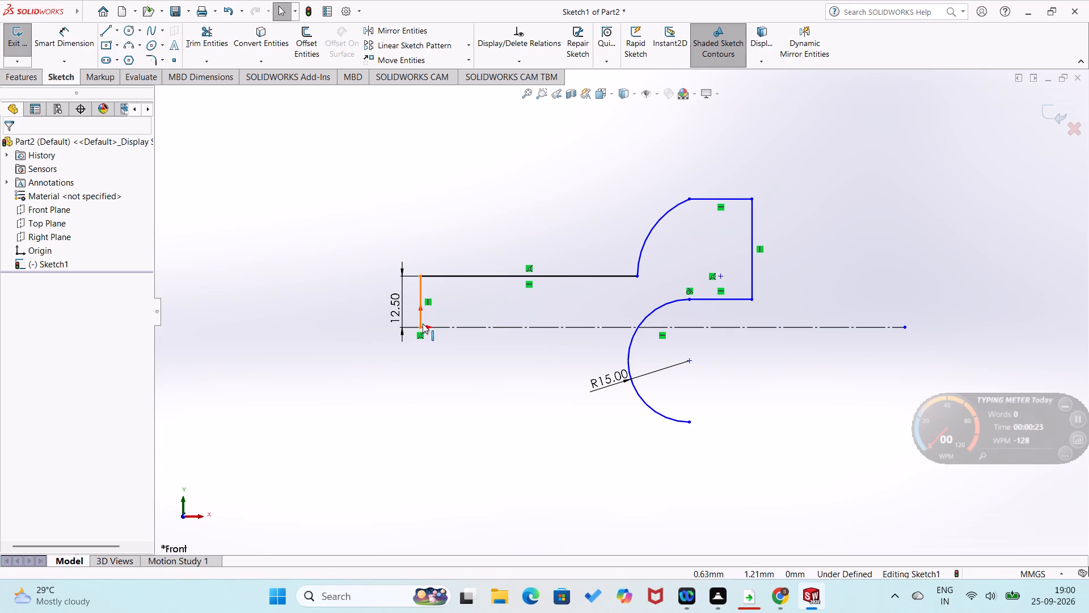
Add a Horizontal relation between the origin and the slot arc's centre point.
{"action": "left_click", "coordinate": [419, 329]}
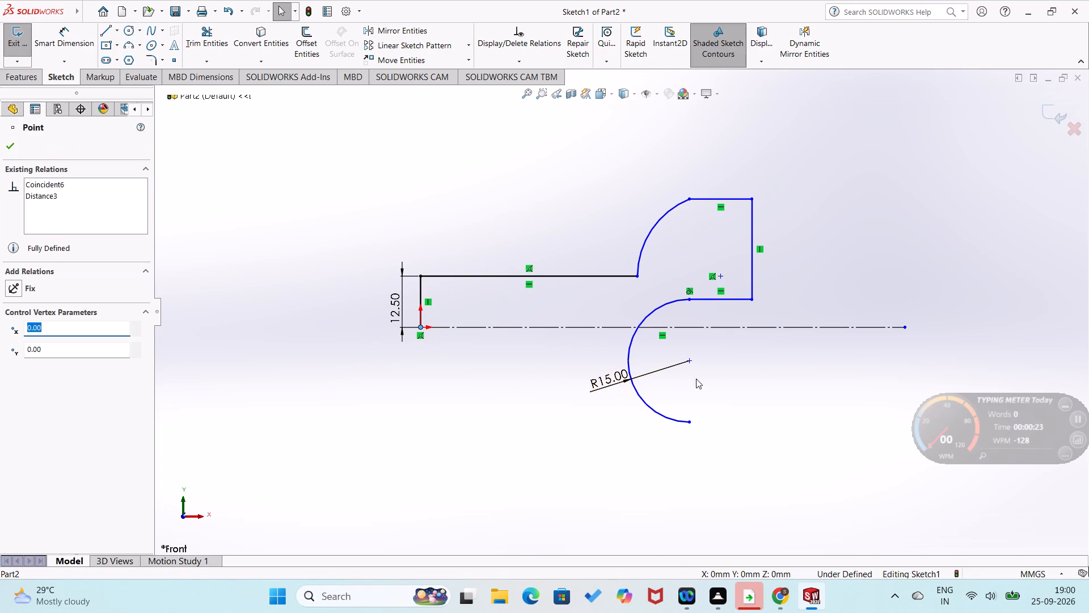
{"action": "left_click", "coordinate": [690, 362], "text": "shift"}
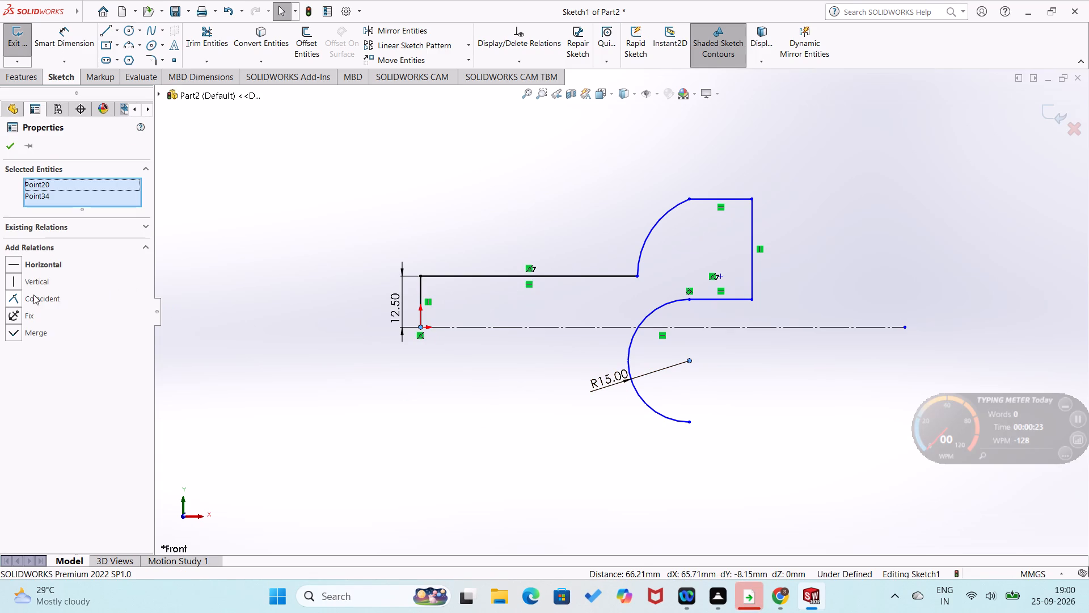
{"action": "left_click", "coordinate": [14, 267]}
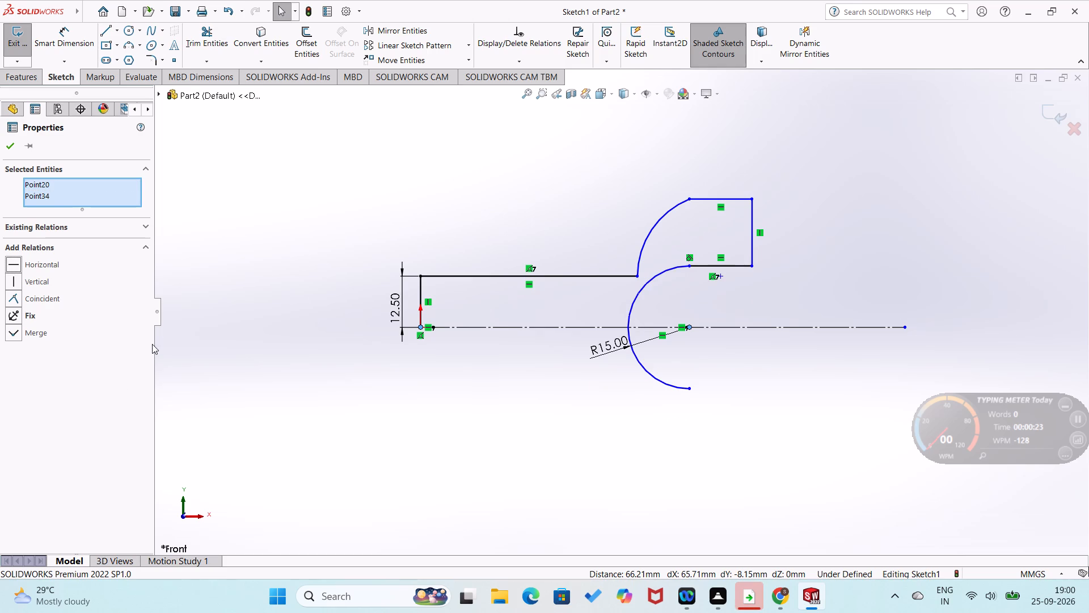
{"action": "left_click", "coordinate": [14, 151]}
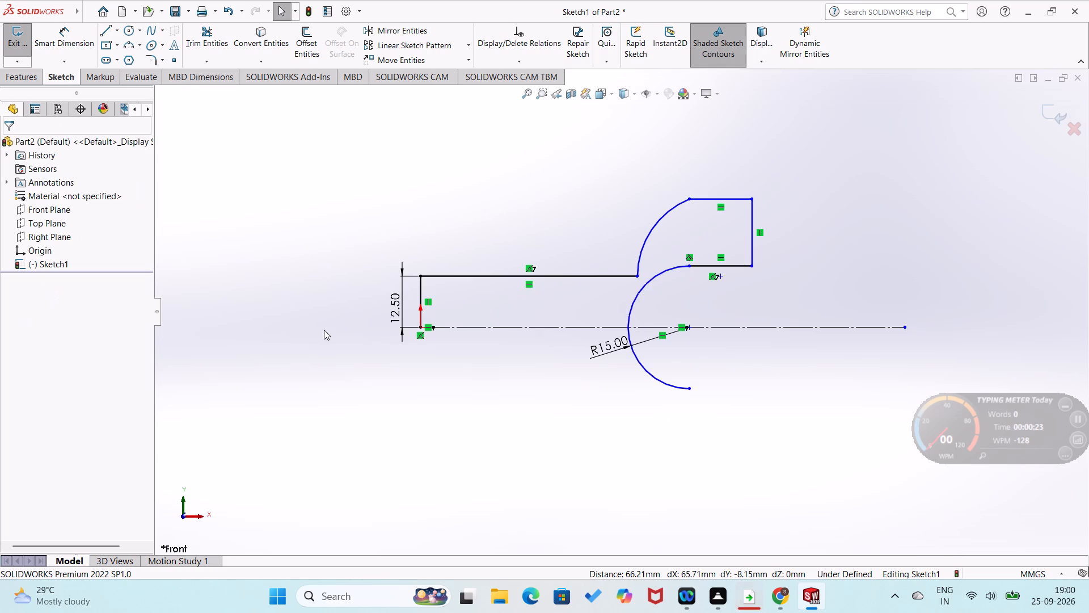
{"action": "left_click", "coordinate": [324, 330]}
Sketch a line about 27 mm long from the slot arc's centre along the construction line, away from the origin.
{"action": "right_click_drag", "start_coordinate": [504, 356], "coordinate": [406, 385]}
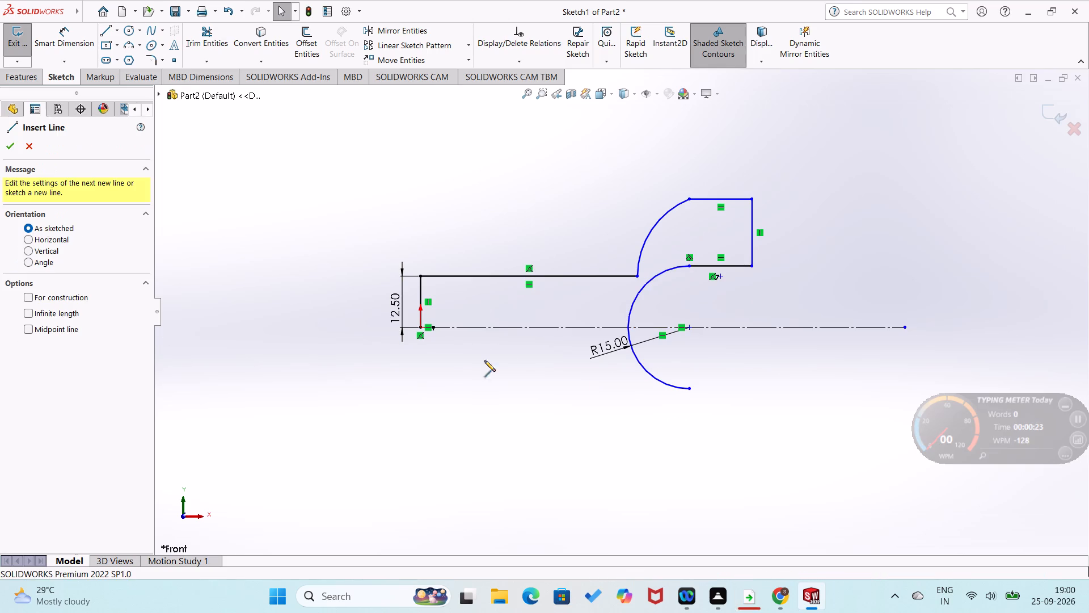
{"action": "left_click", "coordinate": [690, 326]}
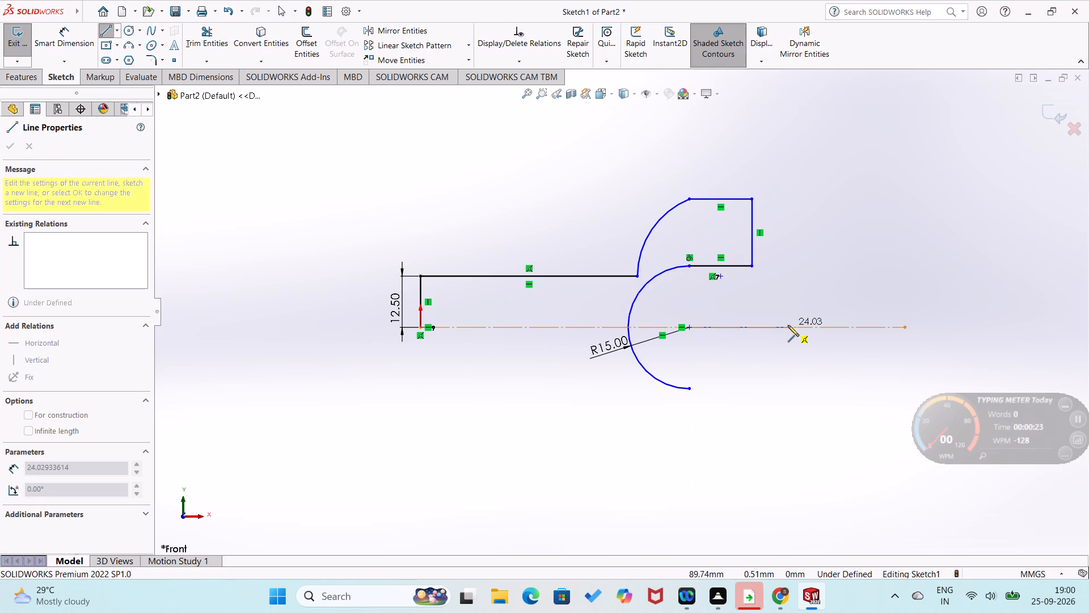
{"action": "left_click", "coordinate": [800, 328]}
Dimension the line from the slot arc's centre to 32 mm long.
{"action": "right_click_drag", "start_coordinate": [779, 371], "coordinate": [802, 276]}
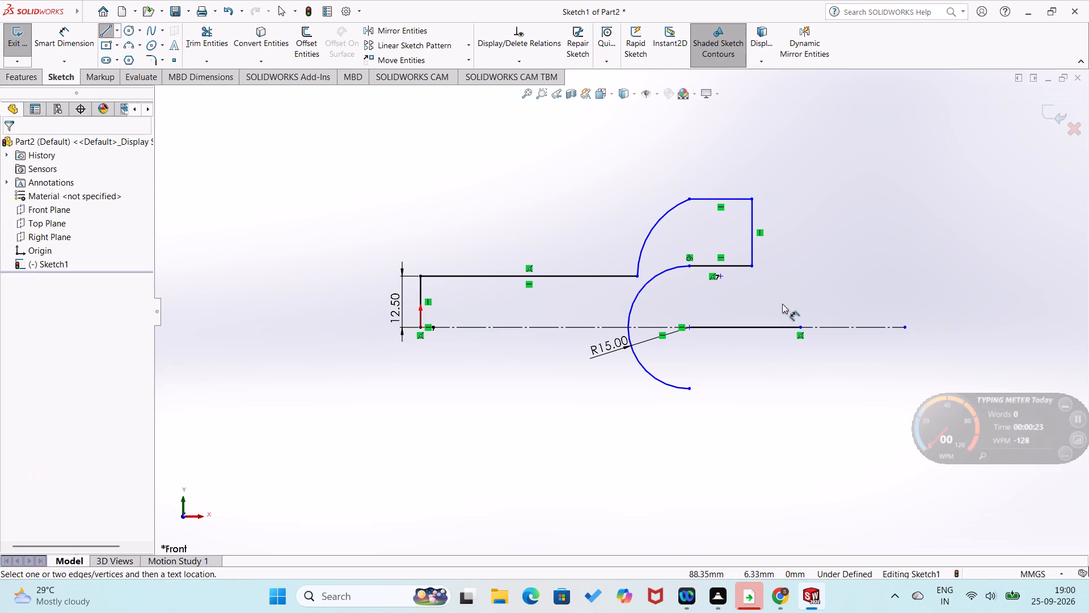
{"action": "left_click", "coordinate": [784, 326]}
{"action": "left_click", "coordinate": [783, 359]}
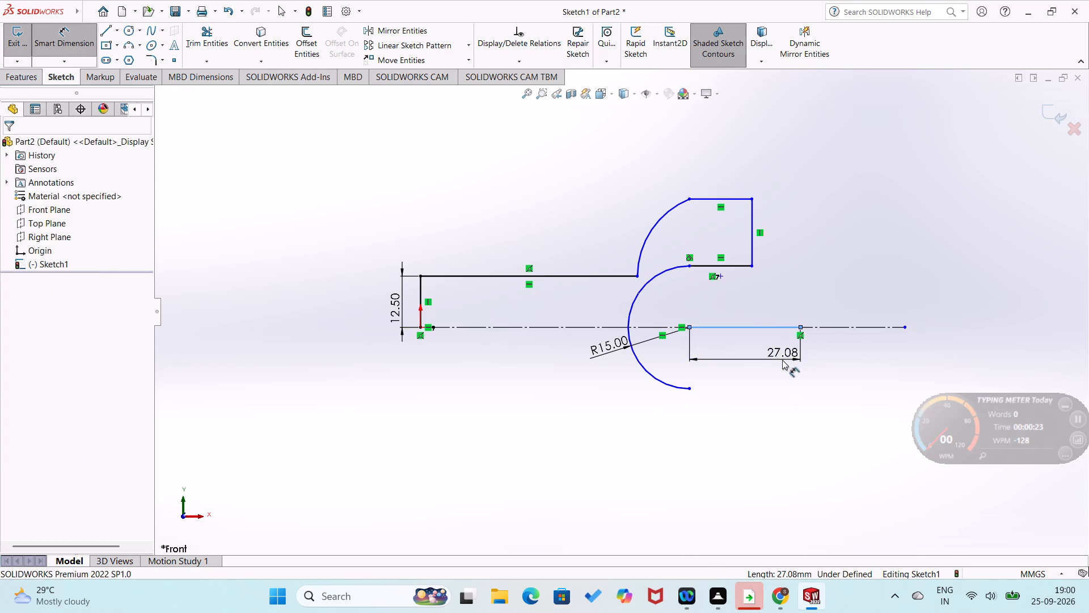
{"action": "key", "text": "3"}
{"action": "key", "text": "2"}
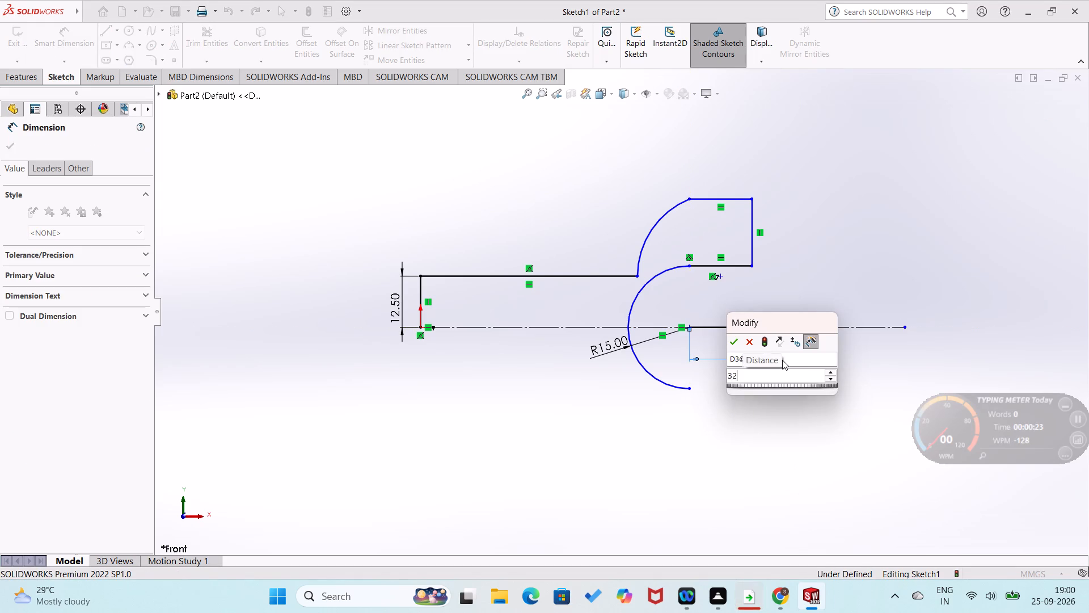
{"action": "key", "text": "Return"}
{"action": "left_click", "coordinate": [733, 413]}
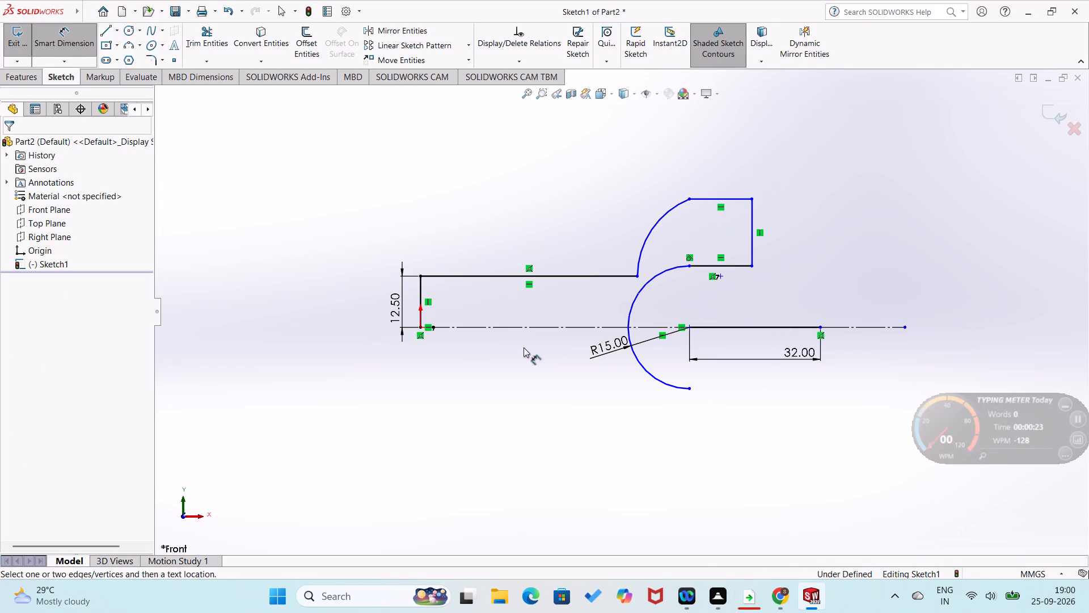
Dimension the overall distance from the origin to the far end of the 32 mm line as 130 mm.
{"action": "left_click", "coordinate": [421, 326]}
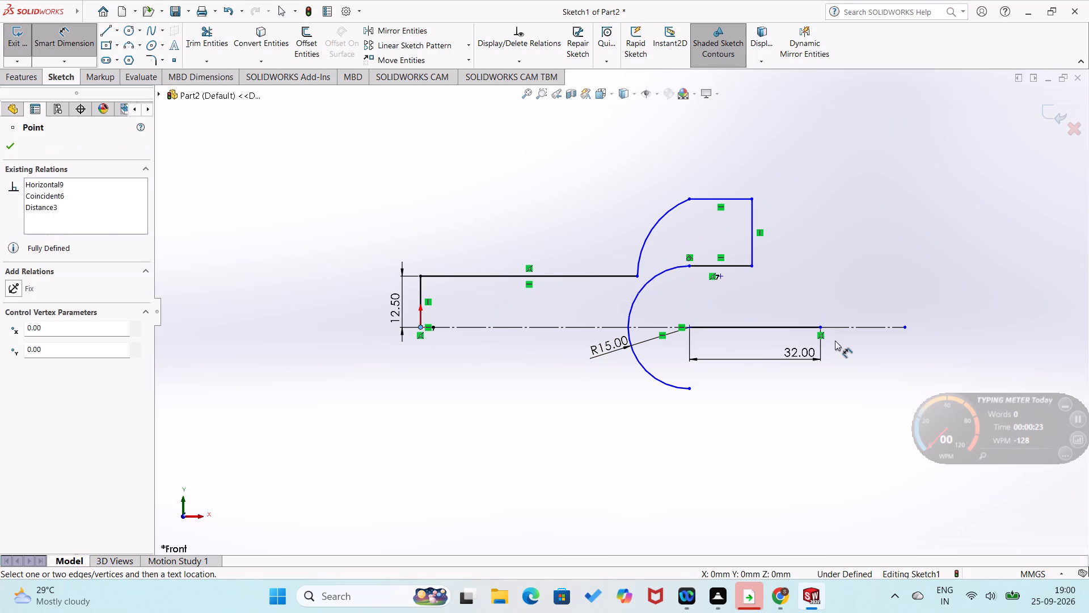
{"action": "left_click", "coordinate": [820, 329]}
{"action": "left_click", "coordinate": [723, 413]}
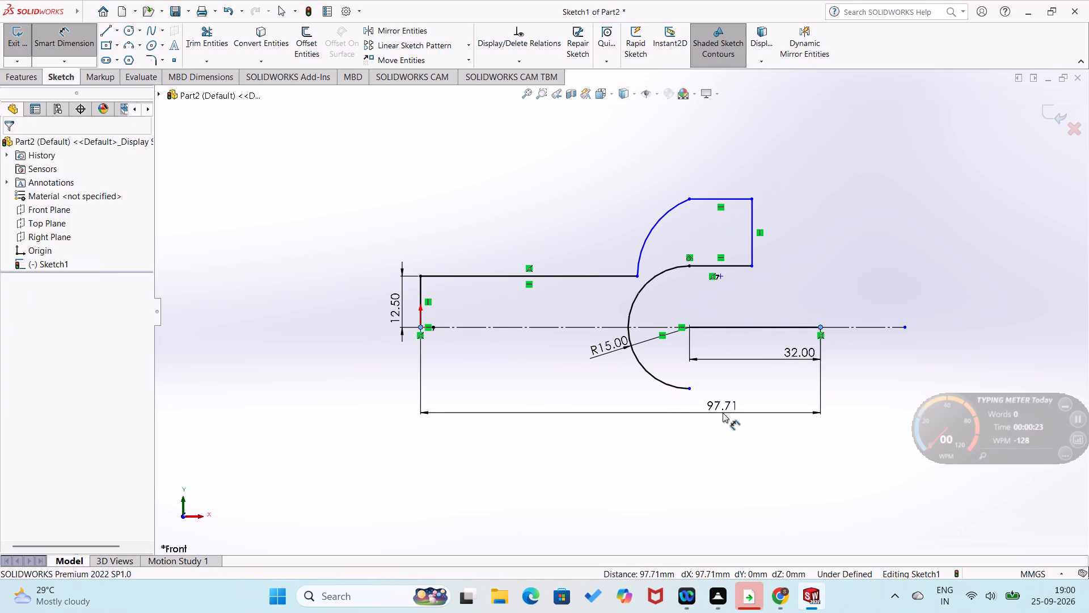
{"action": "type", "text": "130"}
{"action": "key", "text": "Return"}
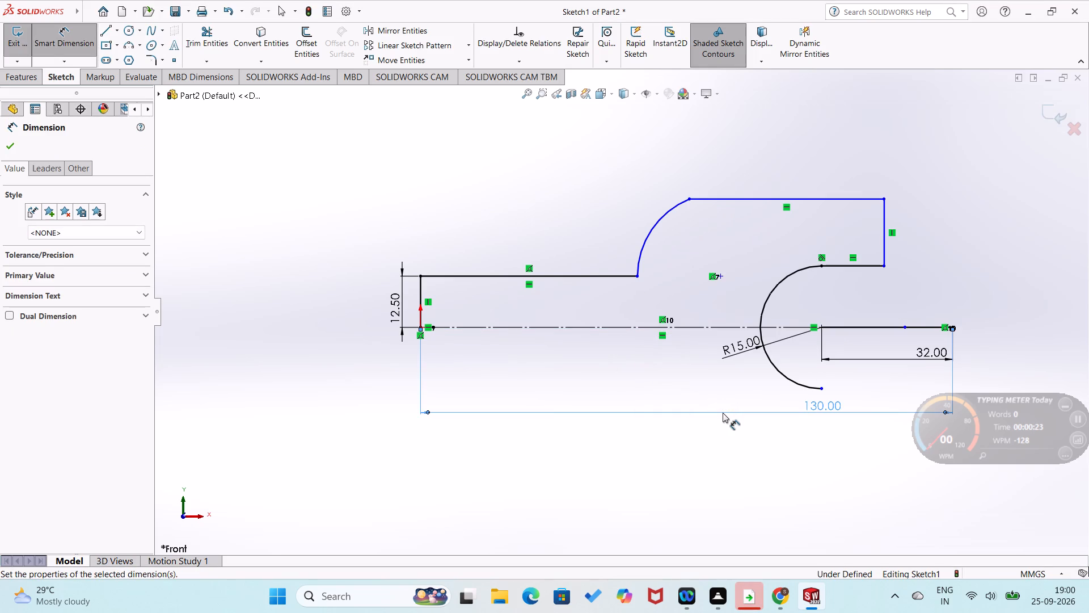
{"action": "left_click", "coordinate": [700, 431]}
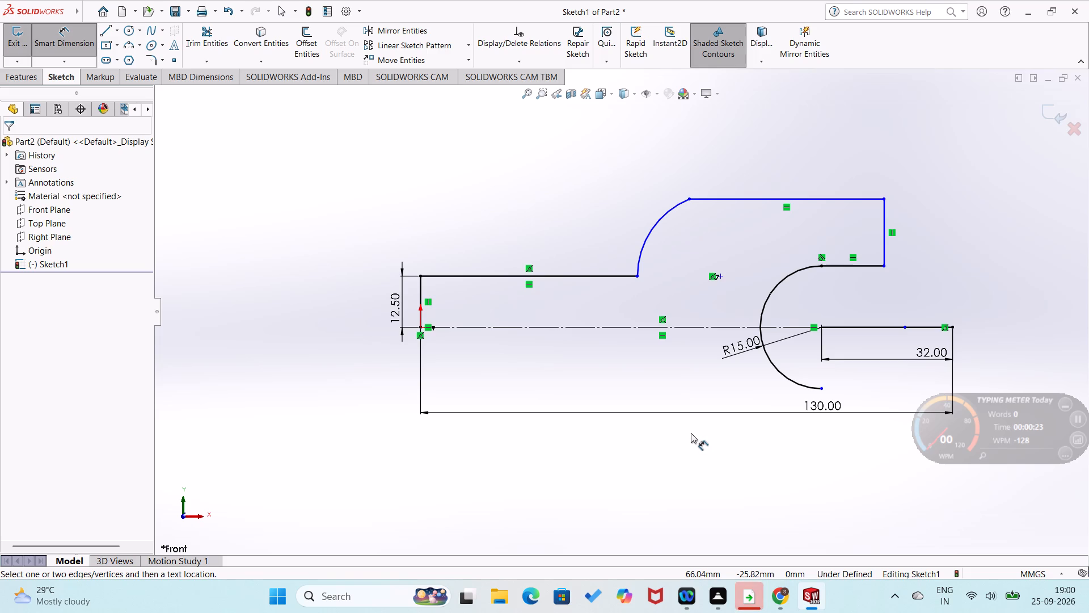
Dimension the radius of the upper transition arc to 80 mm.
{"action": "left_click", "coordinate": [657, 226]}
{"action": "left_click", "coordinate": [679, 254]}
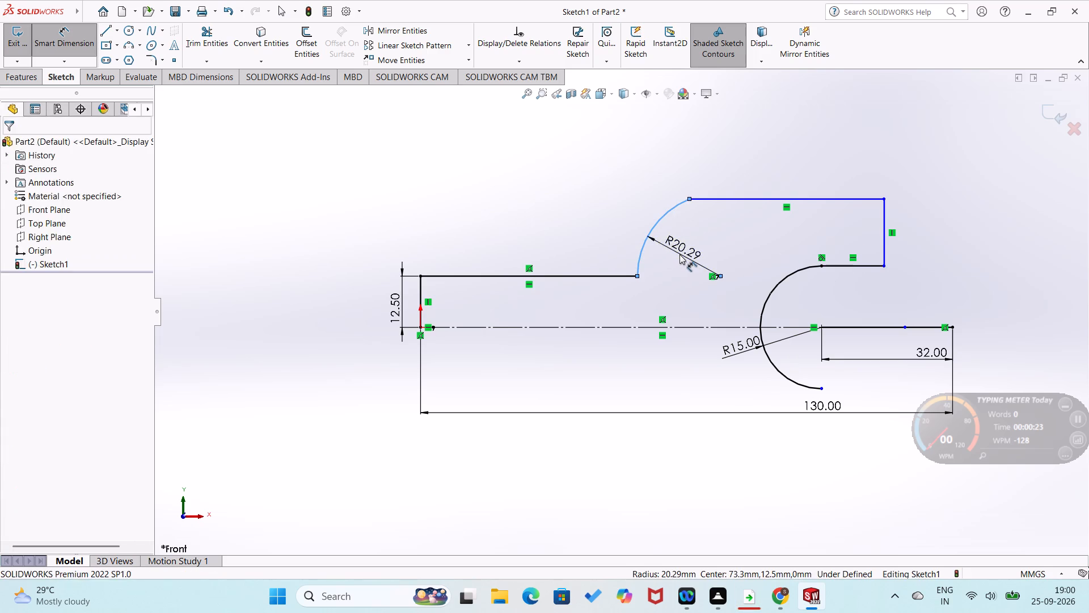
{"action": "key", "text": "8"}
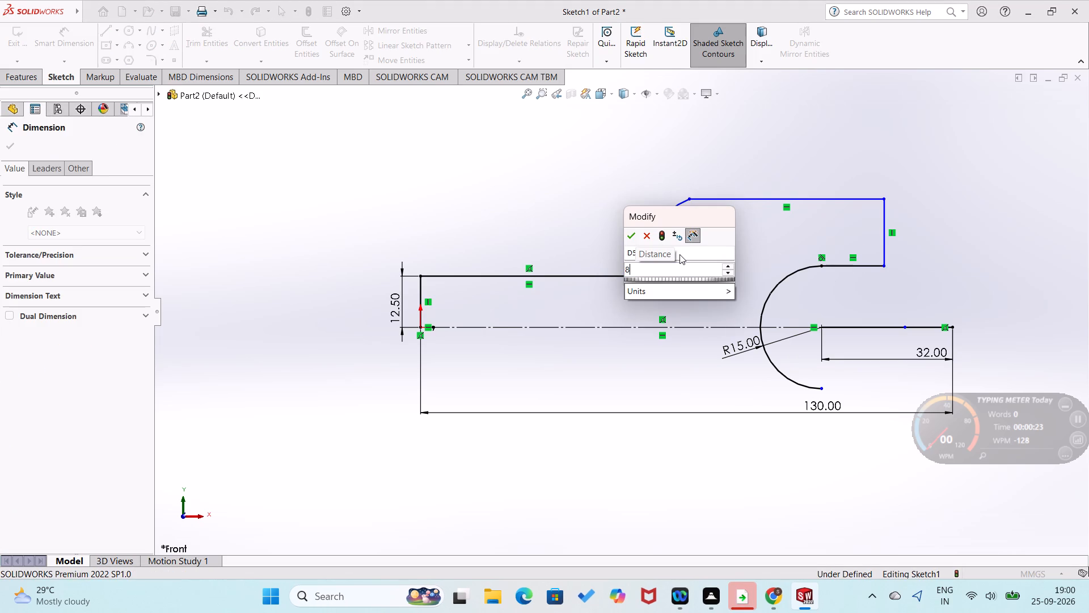
{"action": "key", "text": "0"}
{"action": "key", "text": "Return"}
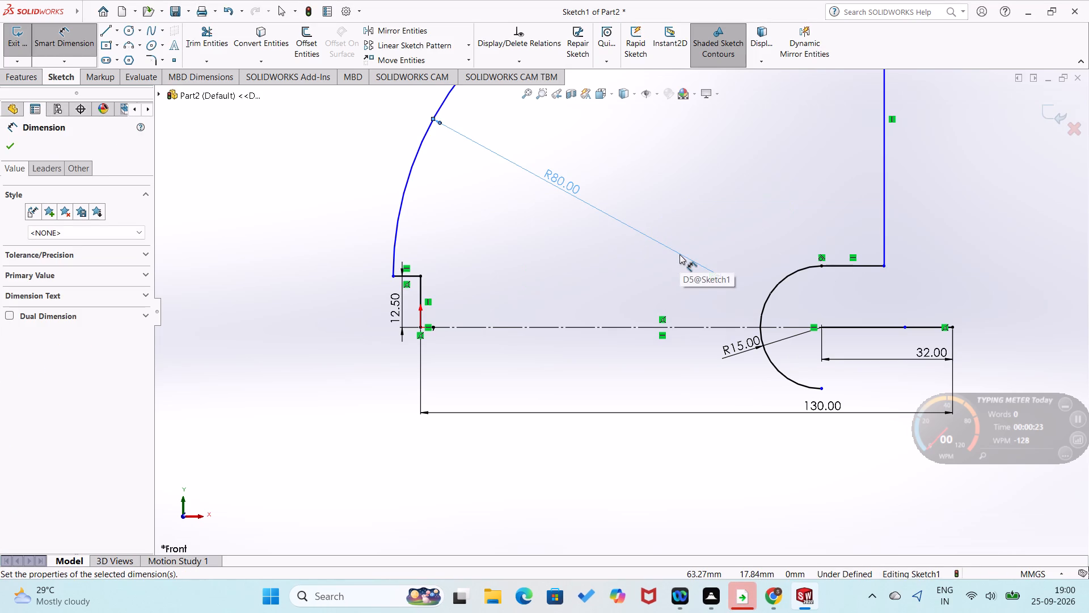
{"action": "scroll", "coordinate": [679, 254], "scroll_direction": "up", "scroll_amount": 3}
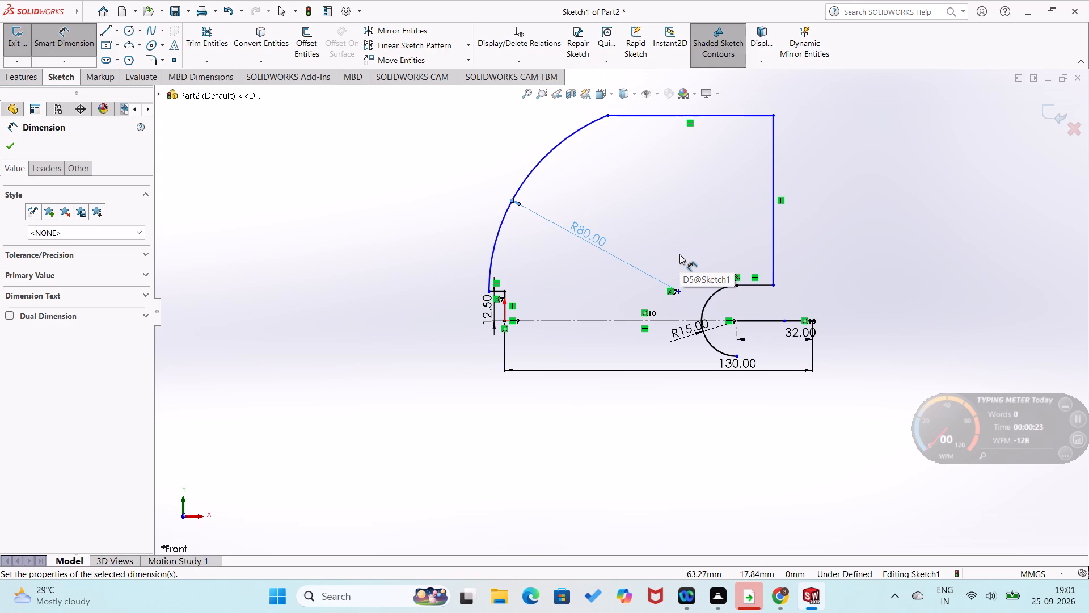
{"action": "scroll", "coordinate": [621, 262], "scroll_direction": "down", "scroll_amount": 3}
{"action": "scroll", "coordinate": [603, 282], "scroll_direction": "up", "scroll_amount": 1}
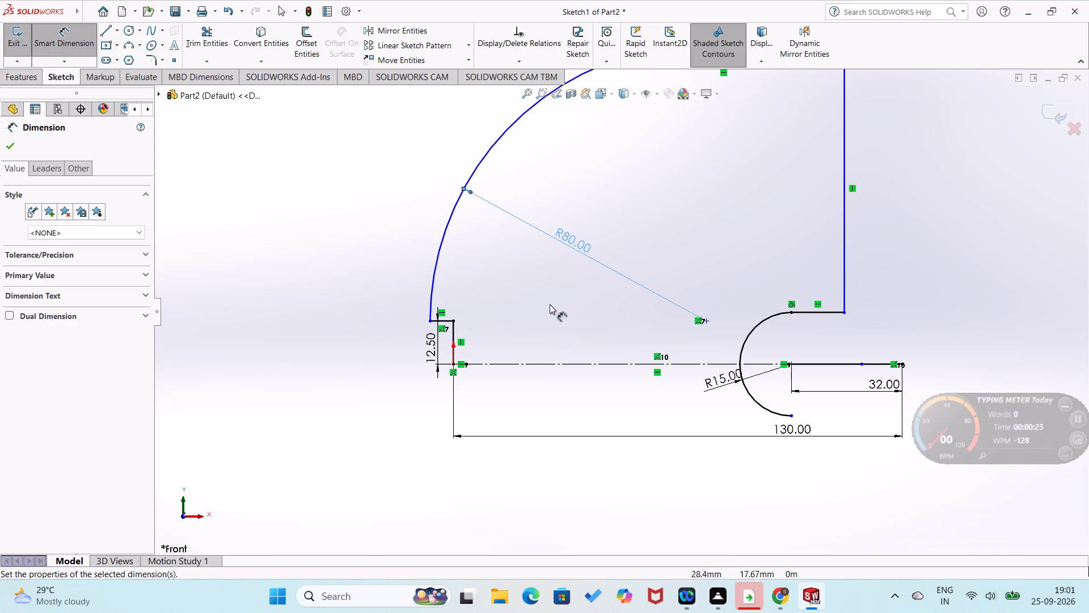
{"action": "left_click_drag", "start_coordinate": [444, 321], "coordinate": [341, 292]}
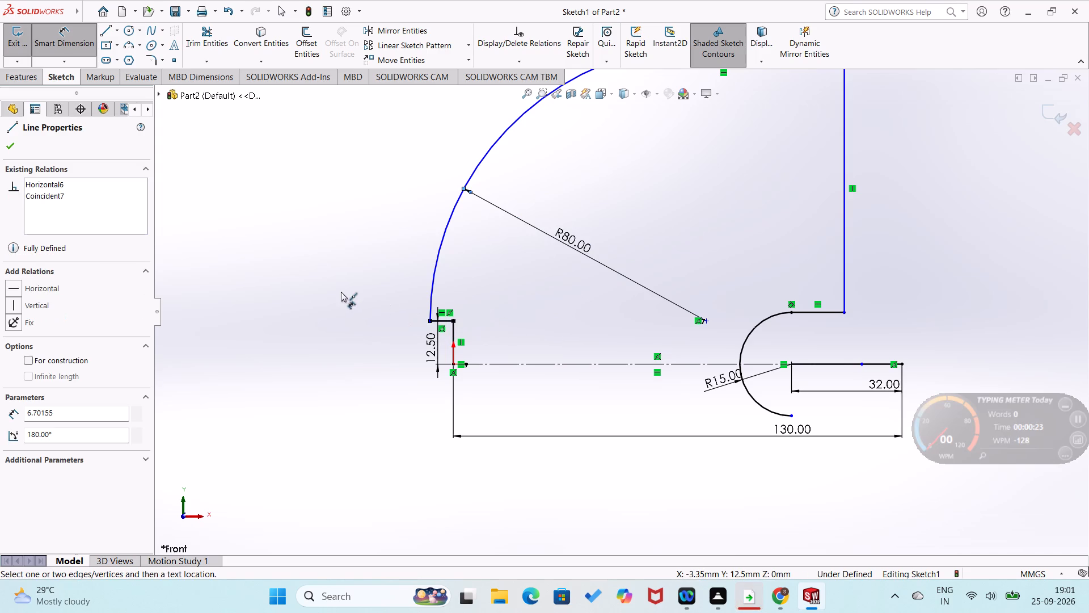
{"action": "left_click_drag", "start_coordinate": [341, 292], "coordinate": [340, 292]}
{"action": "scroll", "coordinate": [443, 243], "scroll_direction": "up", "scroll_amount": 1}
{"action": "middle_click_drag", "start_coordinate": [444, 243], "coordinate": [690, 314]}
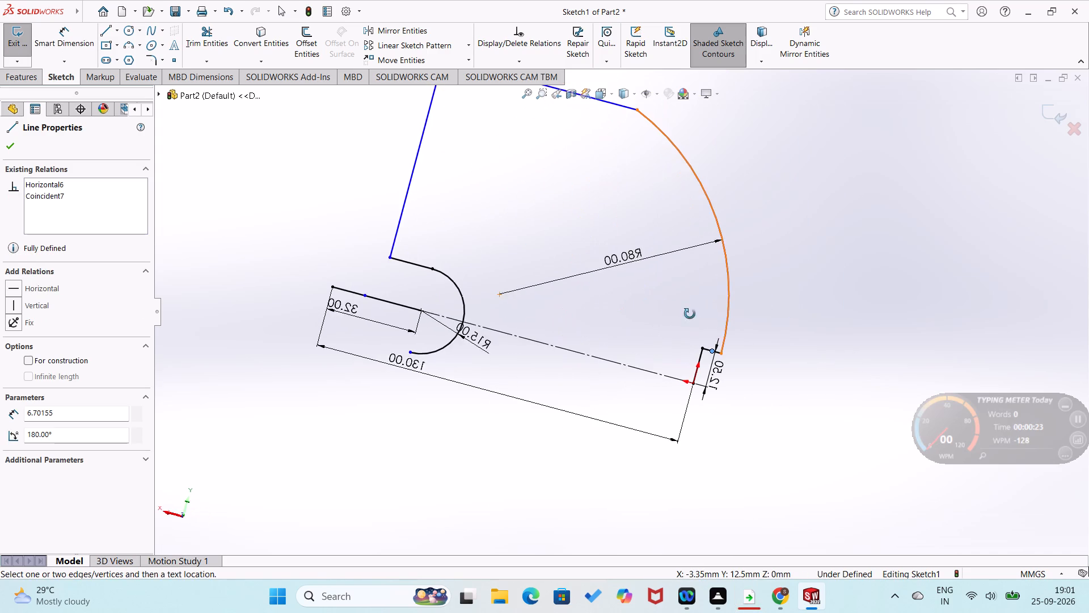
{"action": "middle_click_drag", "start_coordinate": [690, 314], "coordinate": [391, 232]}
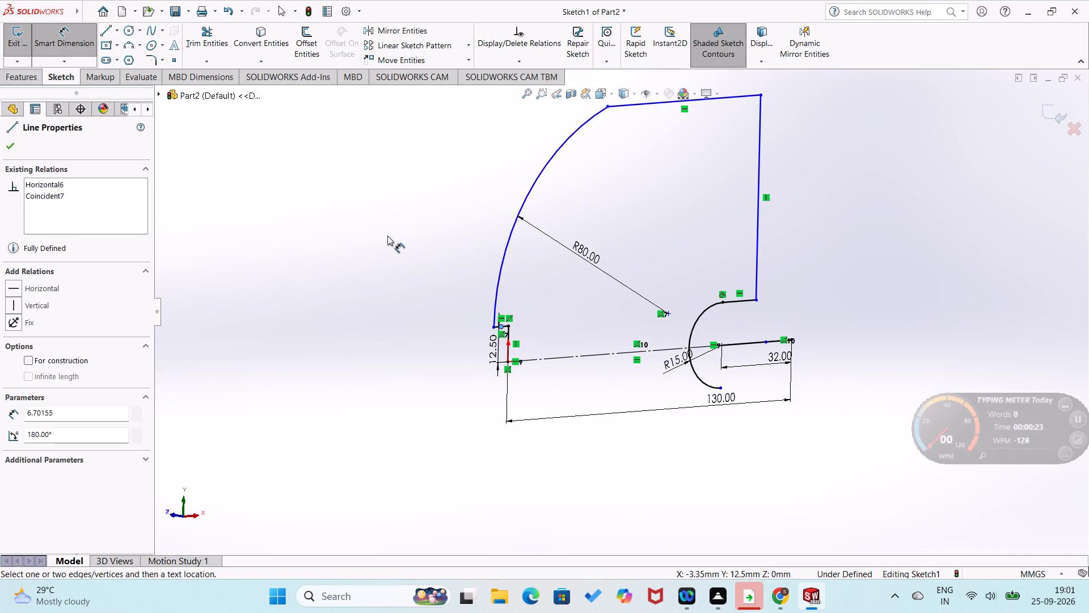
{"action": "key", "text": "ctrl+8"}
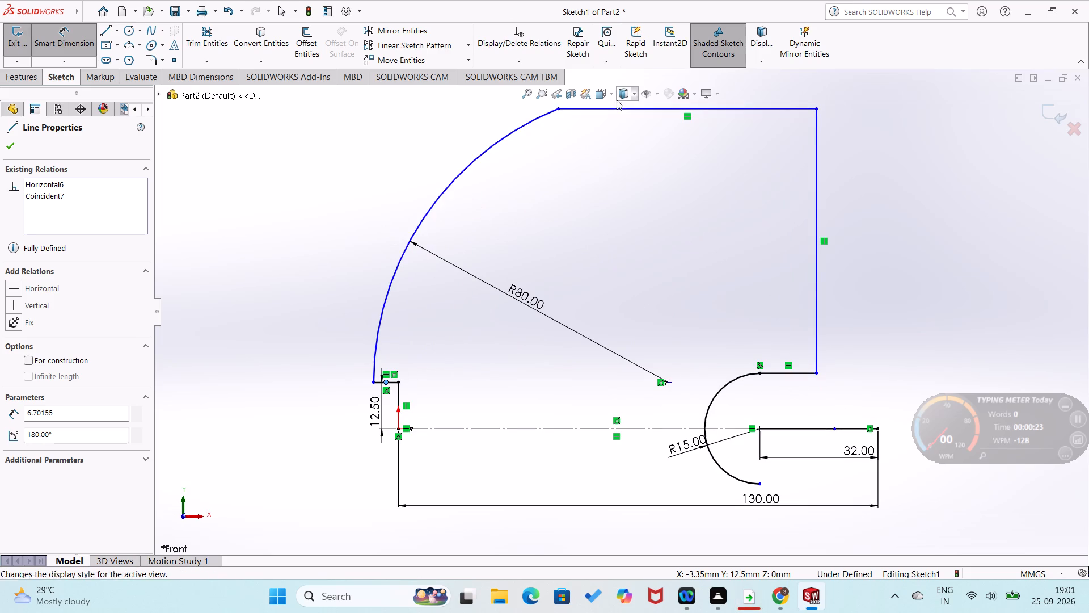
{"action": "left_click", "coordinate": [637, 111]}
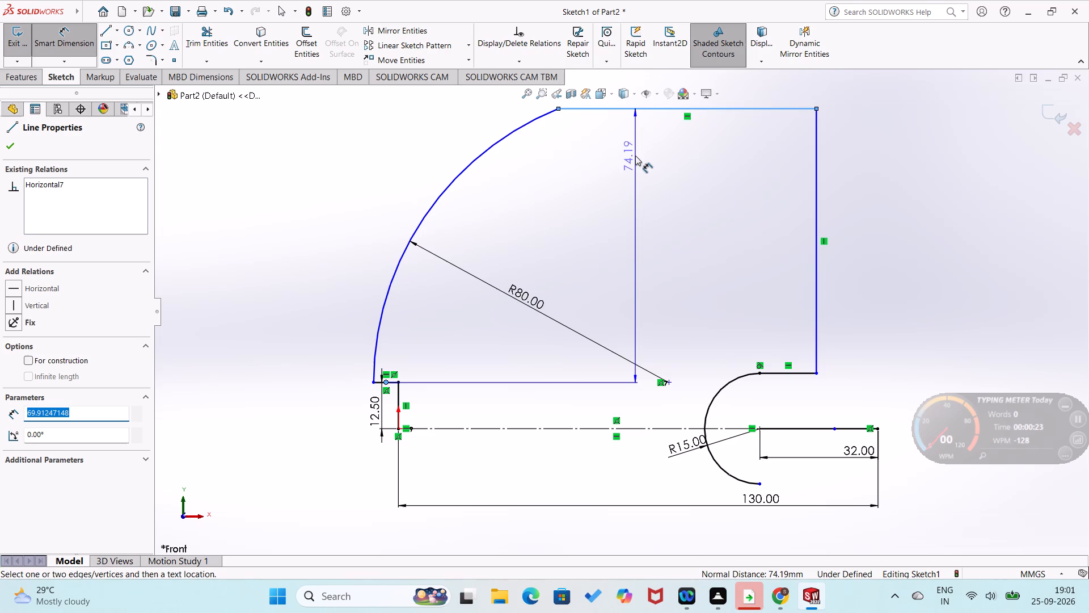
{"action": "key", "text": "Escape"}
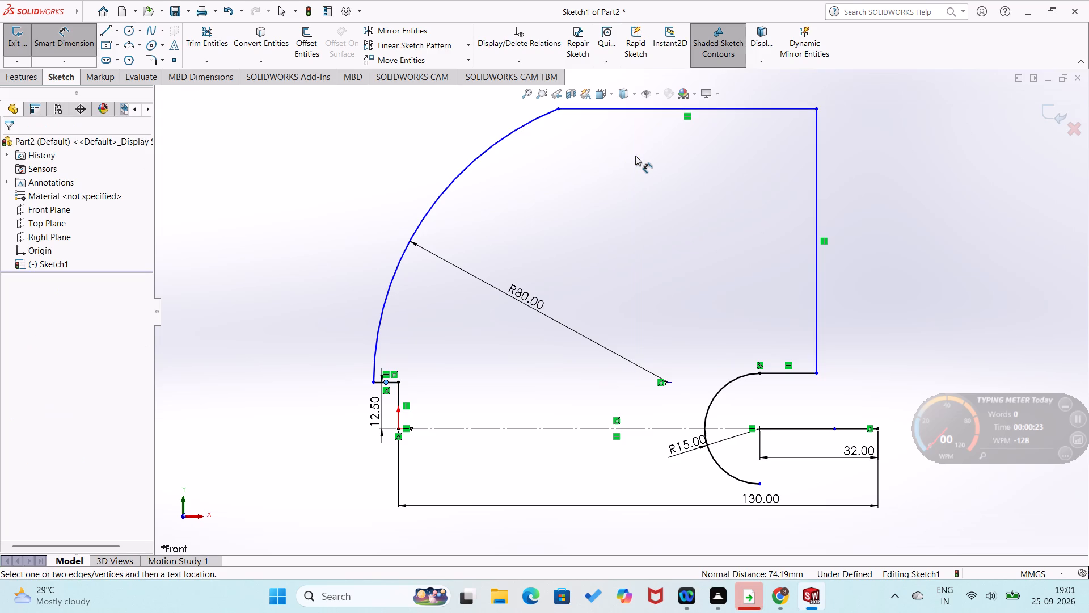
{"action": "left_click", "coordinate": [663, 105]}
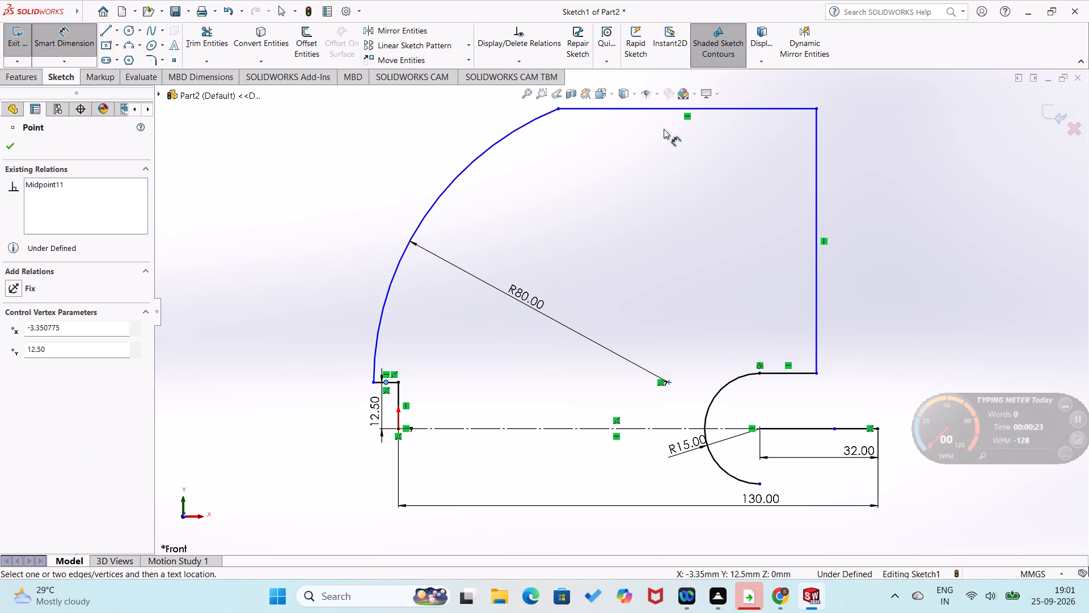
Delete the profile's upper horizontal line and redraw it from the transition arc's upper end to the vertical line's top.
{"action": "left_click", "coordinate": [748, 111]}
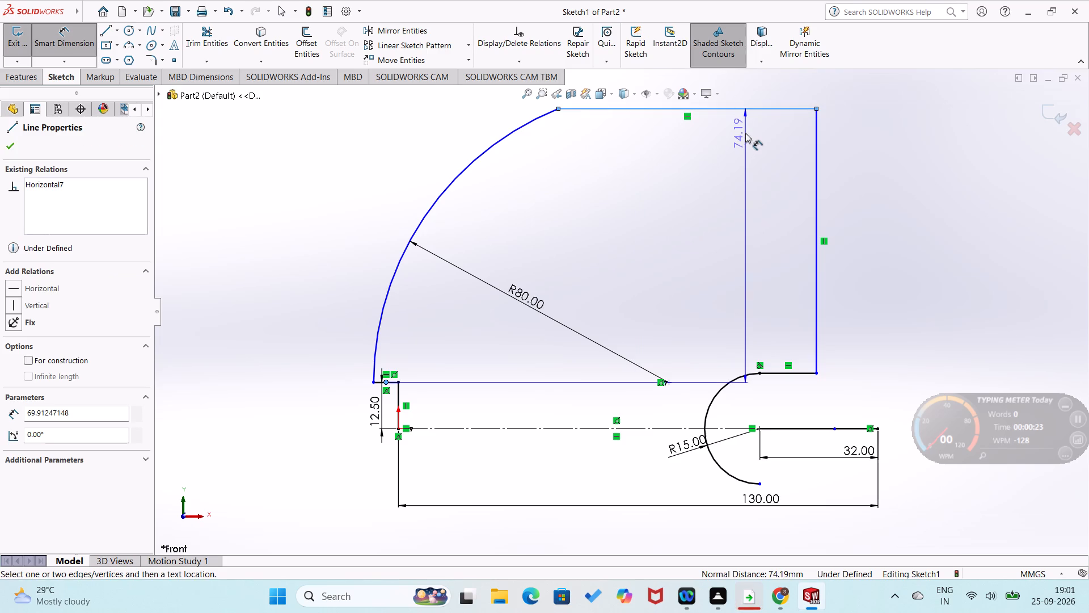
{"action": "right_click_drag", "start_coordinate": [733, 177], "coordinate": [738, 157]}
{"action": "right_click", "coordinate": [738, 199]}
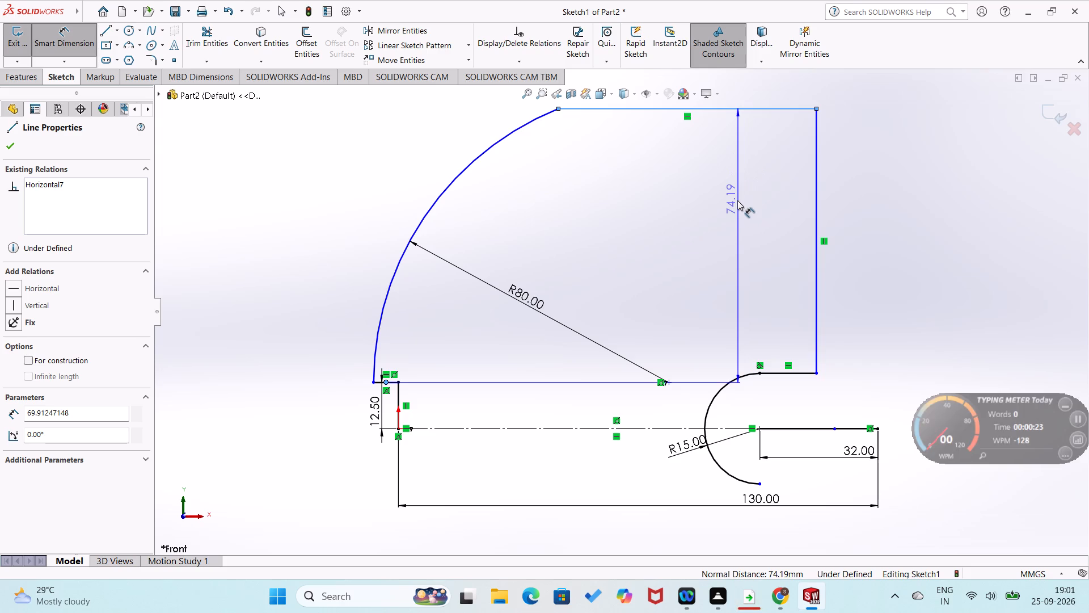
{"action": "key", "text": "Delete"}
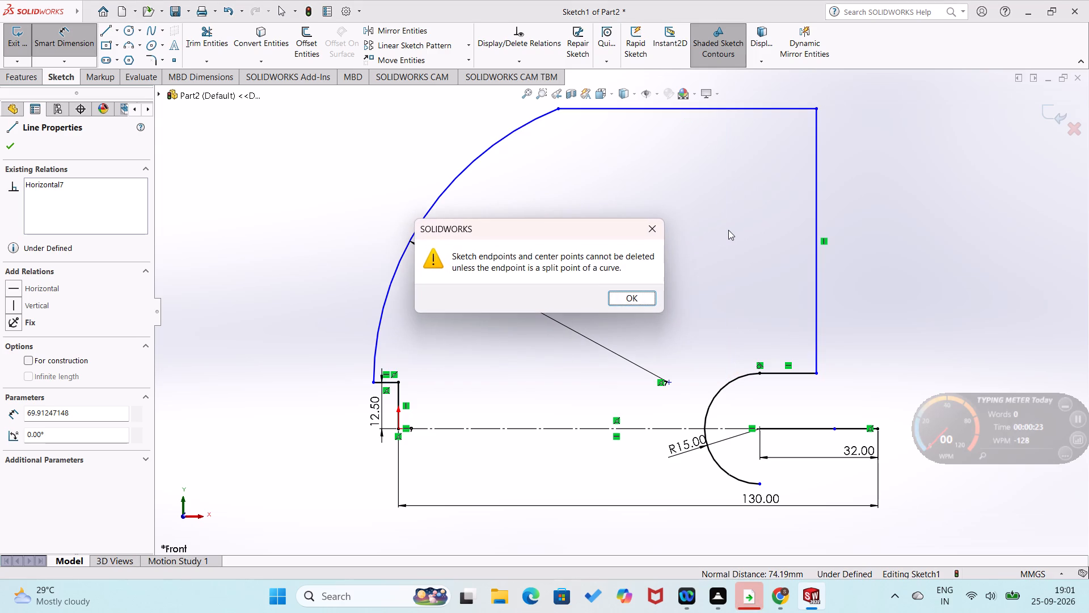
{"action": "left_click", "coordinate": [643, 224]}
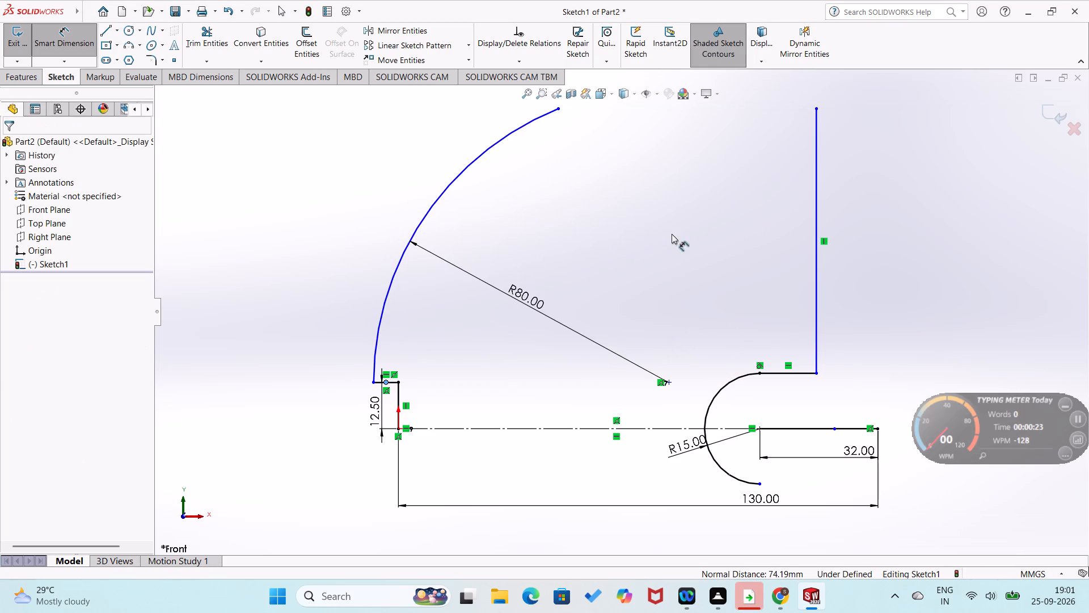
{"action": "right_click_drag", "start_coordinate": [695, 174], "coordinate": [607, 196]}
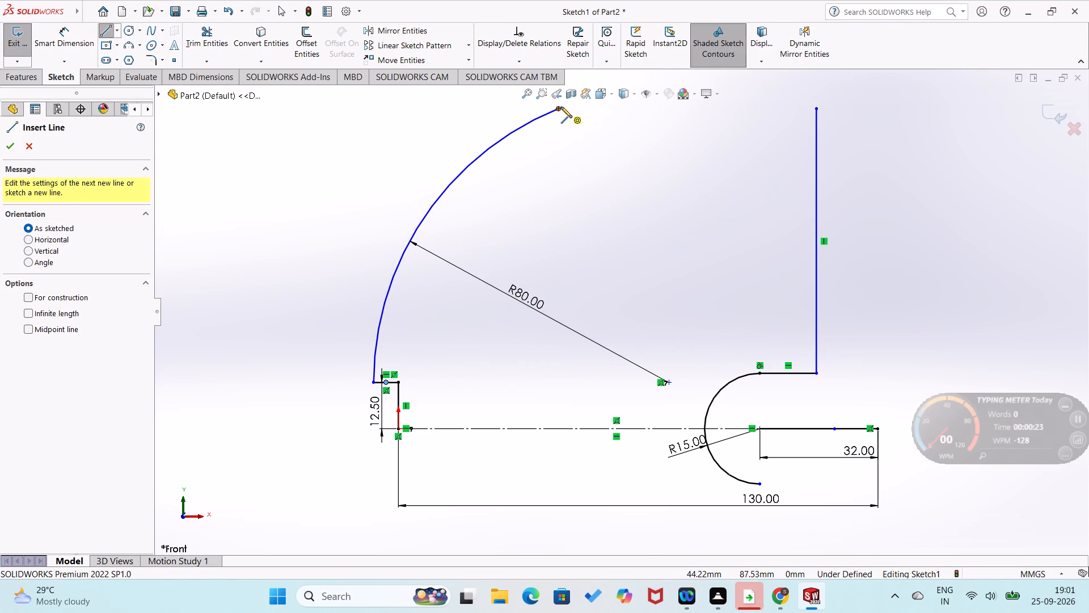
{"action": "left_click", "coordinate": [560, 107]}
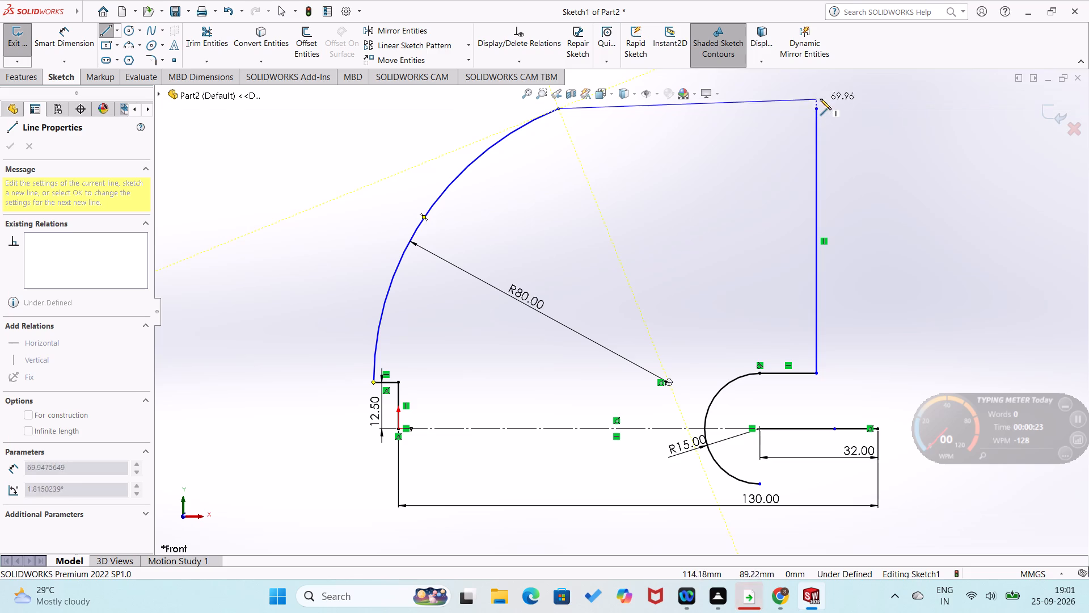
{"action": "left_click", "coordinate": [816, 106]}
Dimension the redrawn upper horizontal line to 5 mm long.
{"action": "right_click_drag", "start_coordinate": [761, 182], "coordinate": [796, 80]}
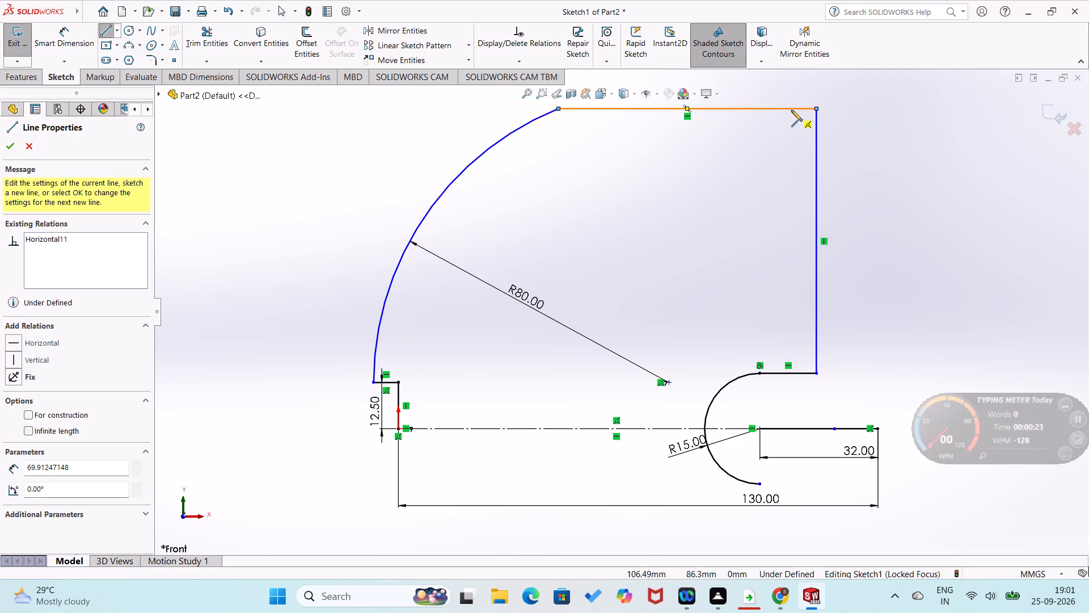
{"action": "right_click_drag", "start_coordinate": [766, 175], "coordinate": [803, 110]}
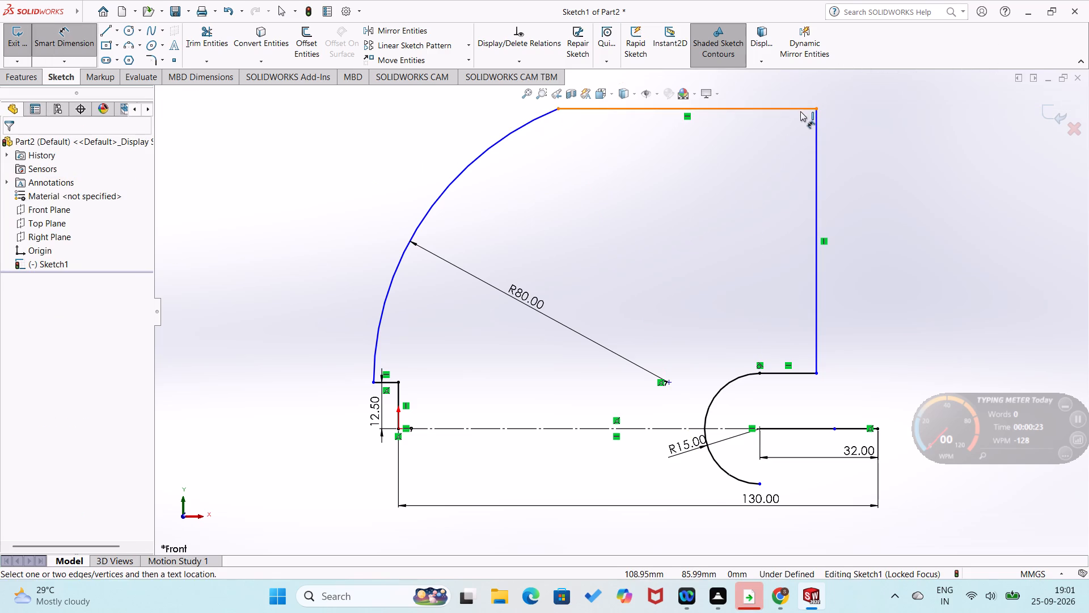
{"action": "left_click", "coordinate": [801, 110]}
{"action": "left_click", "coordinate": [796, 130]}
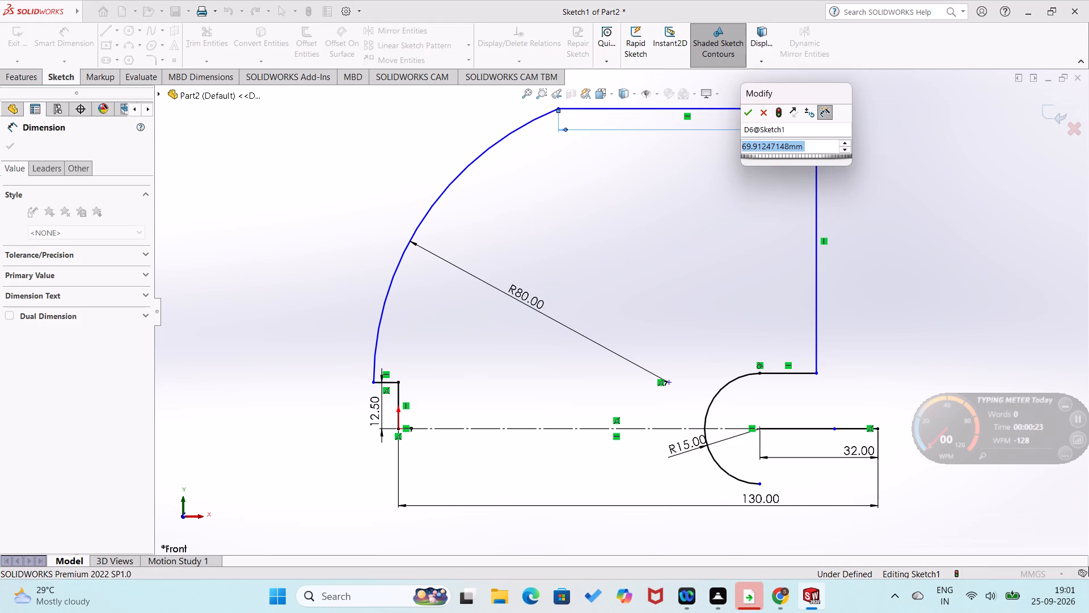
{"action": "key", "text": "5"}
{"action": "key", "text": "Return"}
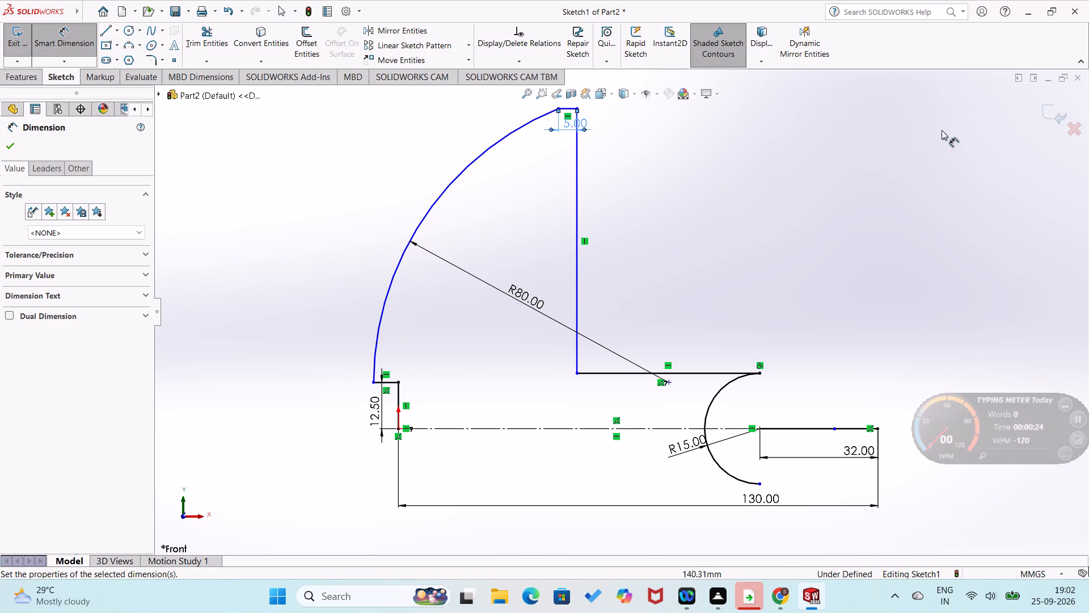
Close the current part and discard its unsaved sketch.
{"action": "left_click", "coordinate": [1078, 81]}
{"action": "left_click", "coordinate": [503, 307]}
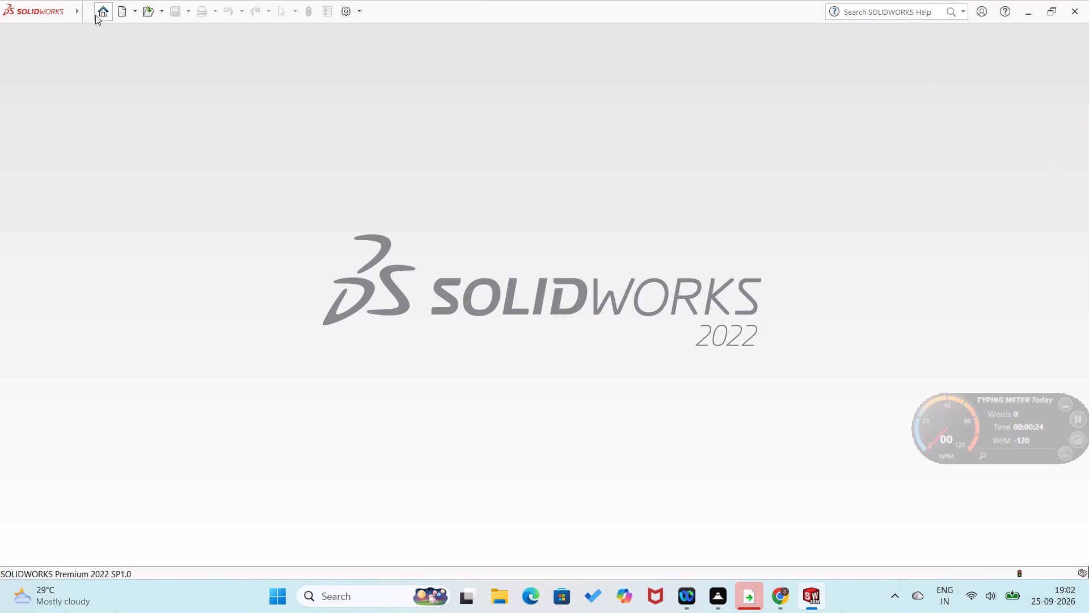
Create a new part and open a sketch on its Right Plane.
{"action": "left_click", "coordinate": [95, 15]}
{"action": "left_click", "coordinate": [282, 159]}
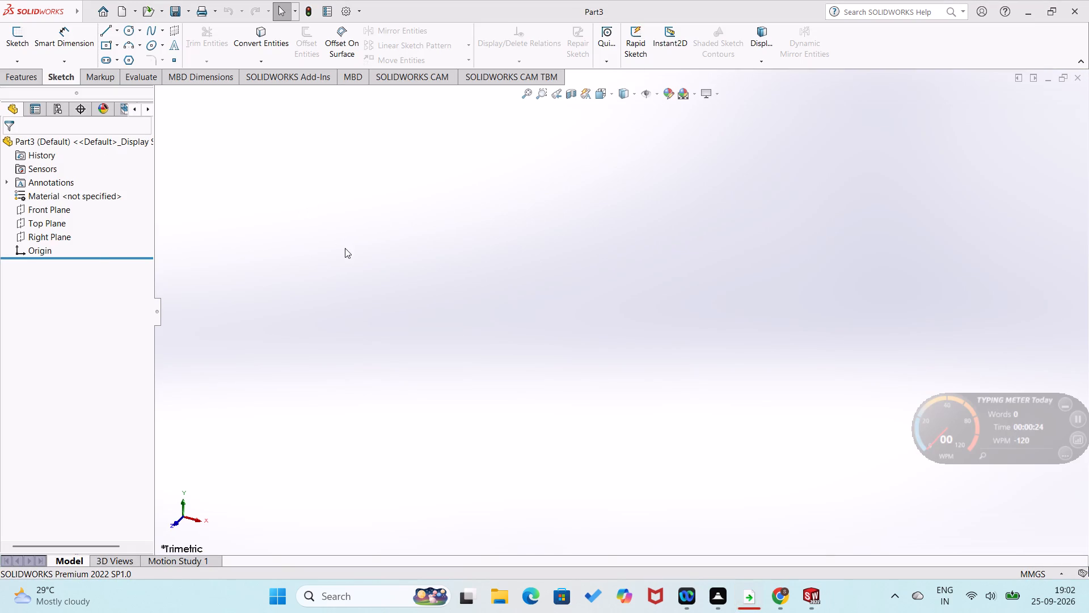
{"action": "left_click", "coordinate": [68, 234]}
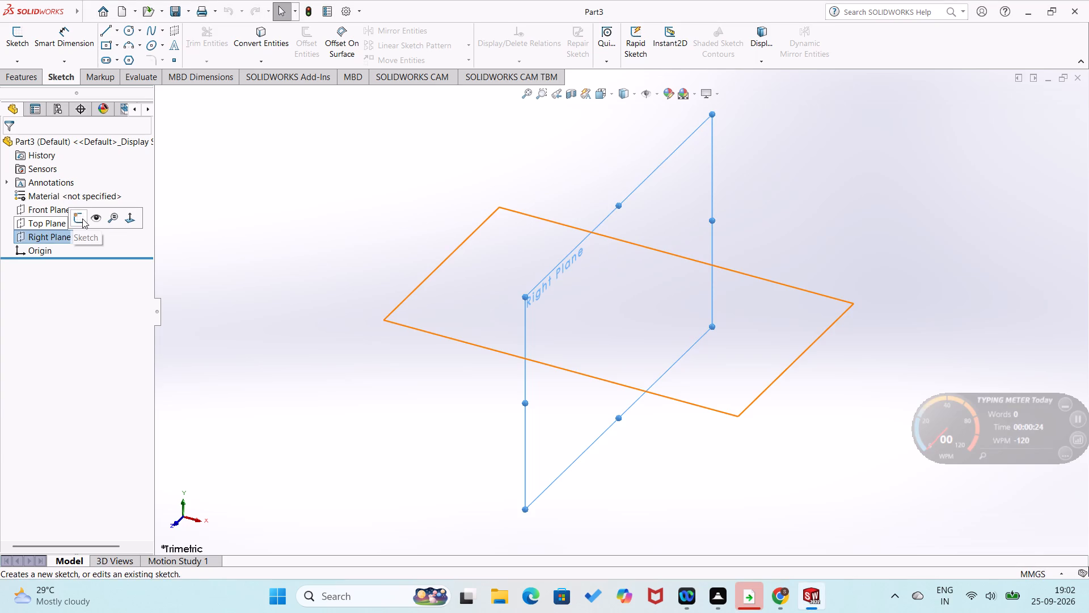
{"action": "left_click", "coordinate": [82, 219]}
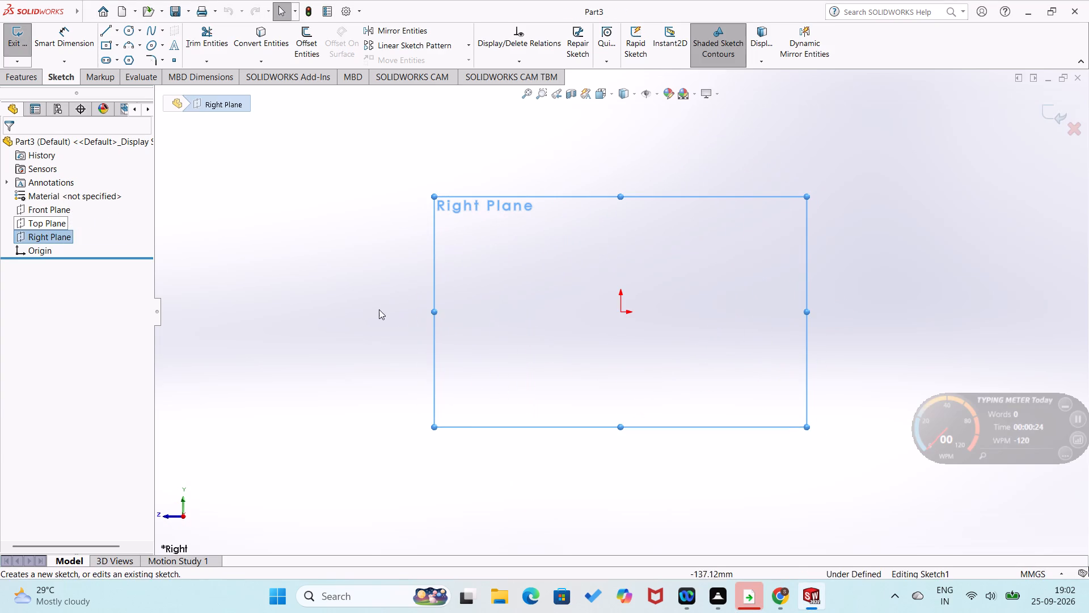
Sketch the upper outline from the origin: 24 mm vertical and 99 mm horizontal lines, a quarter arc of radius 18 mm, and a 9 mm line, all about.
{"action": "right_click_drag", "start_coordinate": [522, 326], "coordinate": [352, 368]}
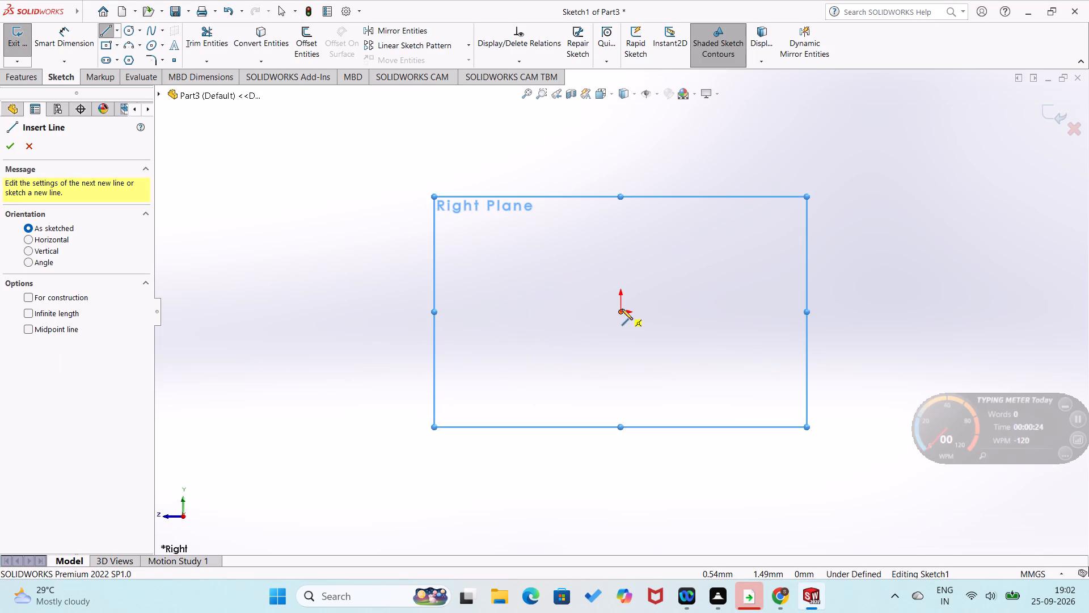
{"action": "left_click", "coordinate": [621, 312]}
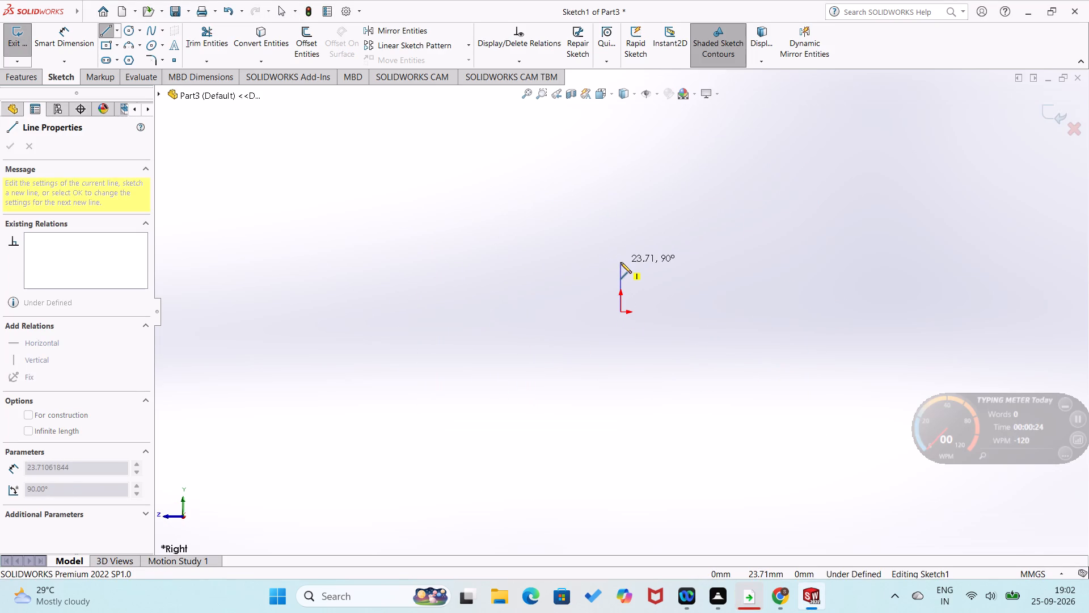
{"action": "left_click", "coordinate": [621, 262]}
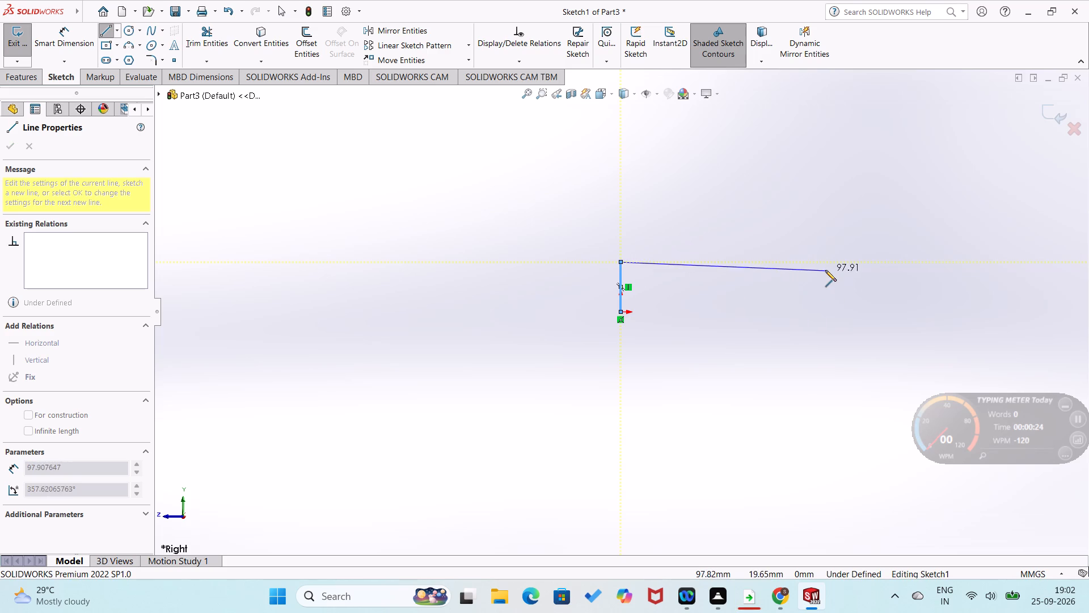
{"action": "left_click", "coordinate": [829, 261]}
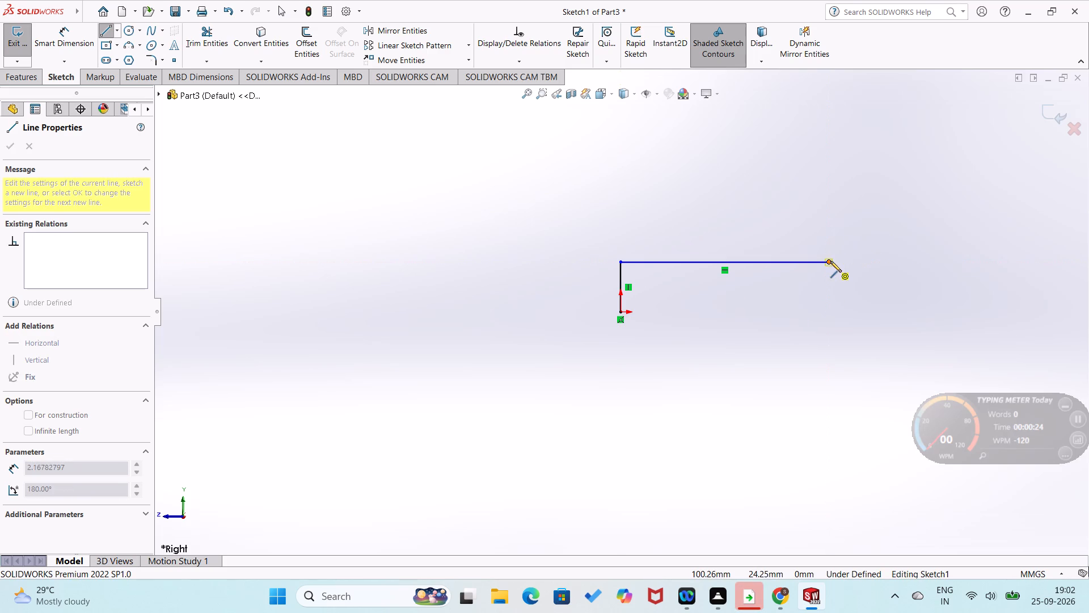
{"action": "left_click", "coordinate": [867, 226]}
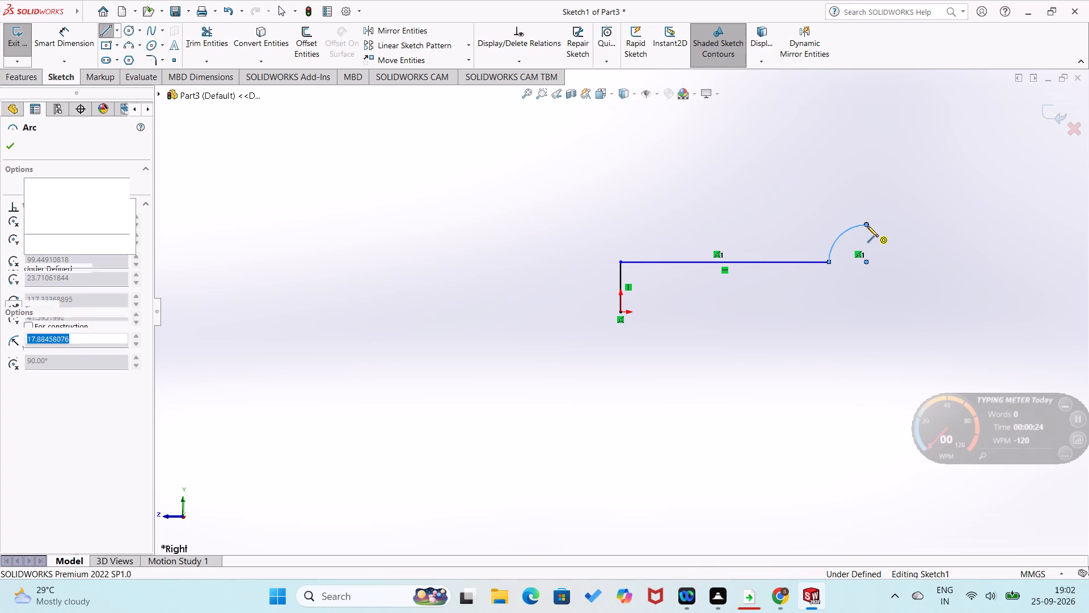
{"action": "left_click", "coordinate": [884, 224]}
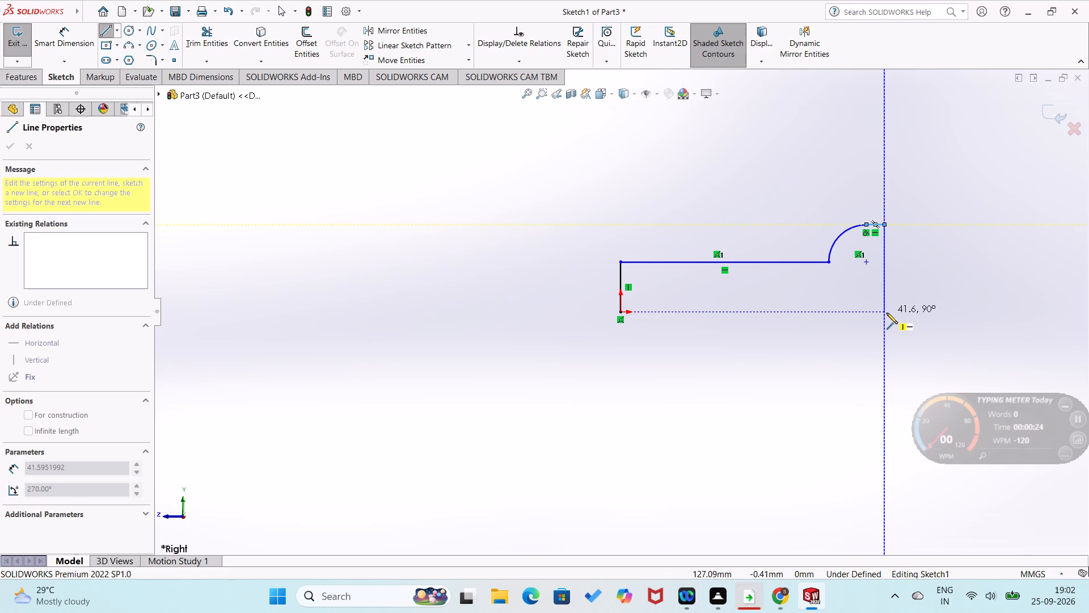
Continue down the far end with lines about 23 mm and 22 mm long, separated by an inward semicircular notch of about 13 mm radius.
{"action": "left_click", "coordinate": [886, 274]}
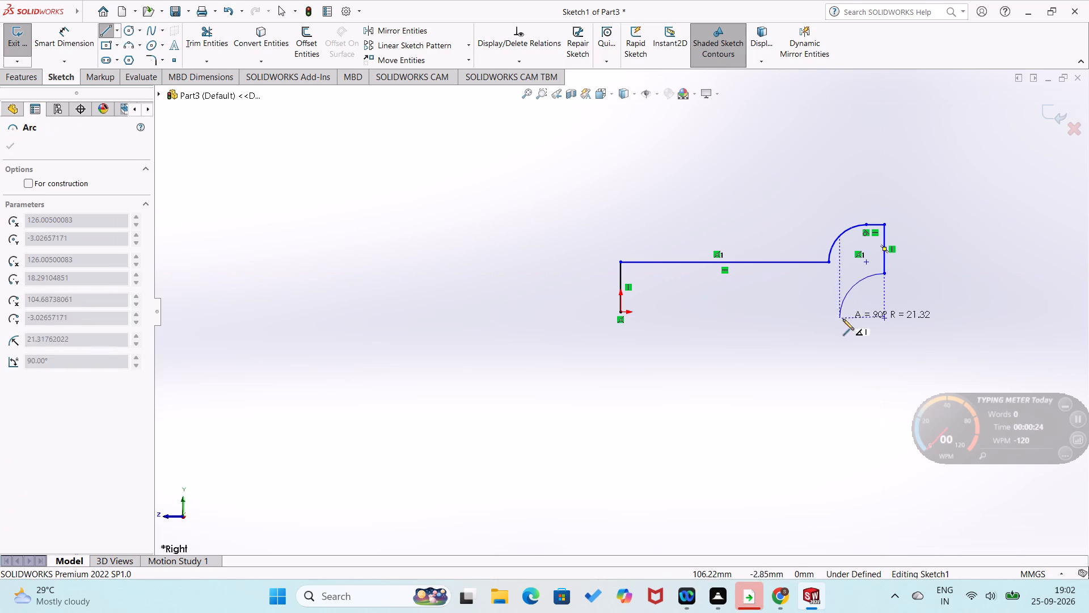
{"action": "left_click", "coordinate": [882, 329]}
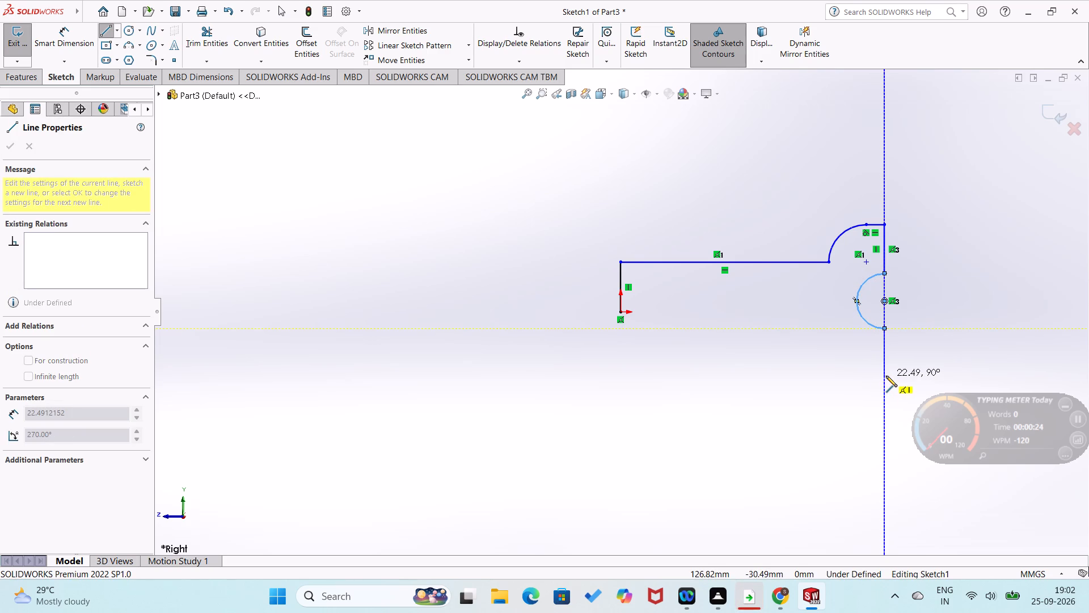
{"action": "left_click", "coordinate": [886, 375]}
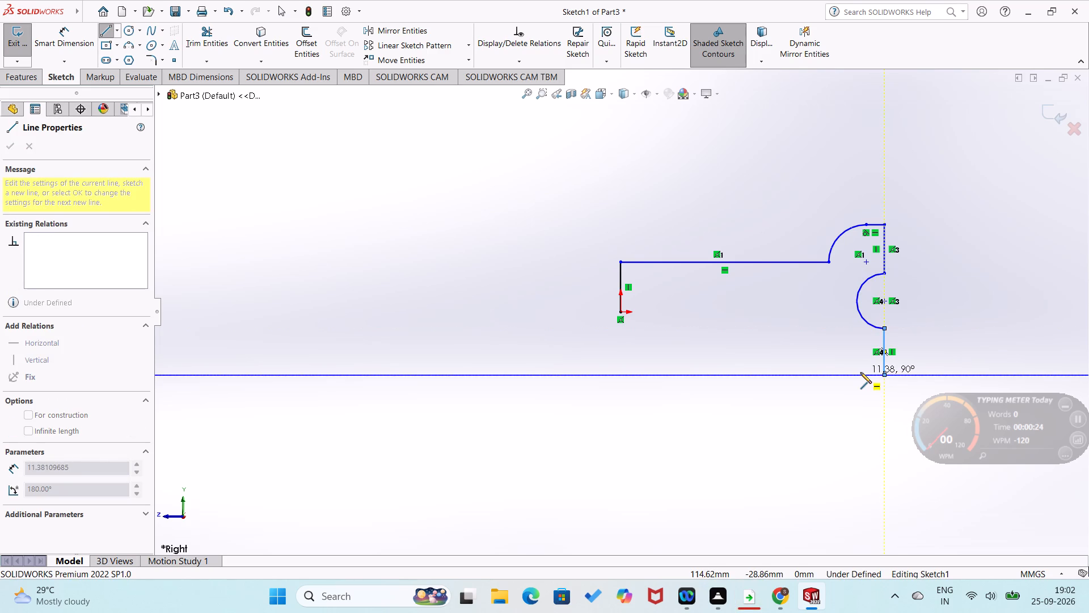
Close the profile with a short horizontal line, a lower arc of about 18 mm radius, a horizontal line about 99 mm long and a vertical line to the origin.
{"action": "left_click", "coordinate": [864, 375]}
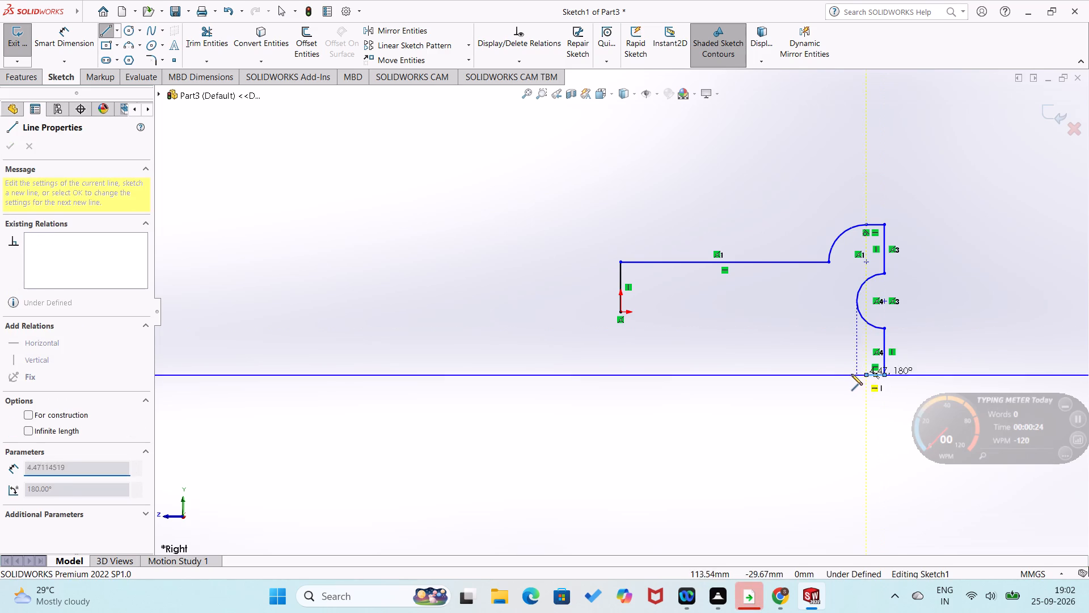
{"action": "left_click", "coordinate": [830, 334]}
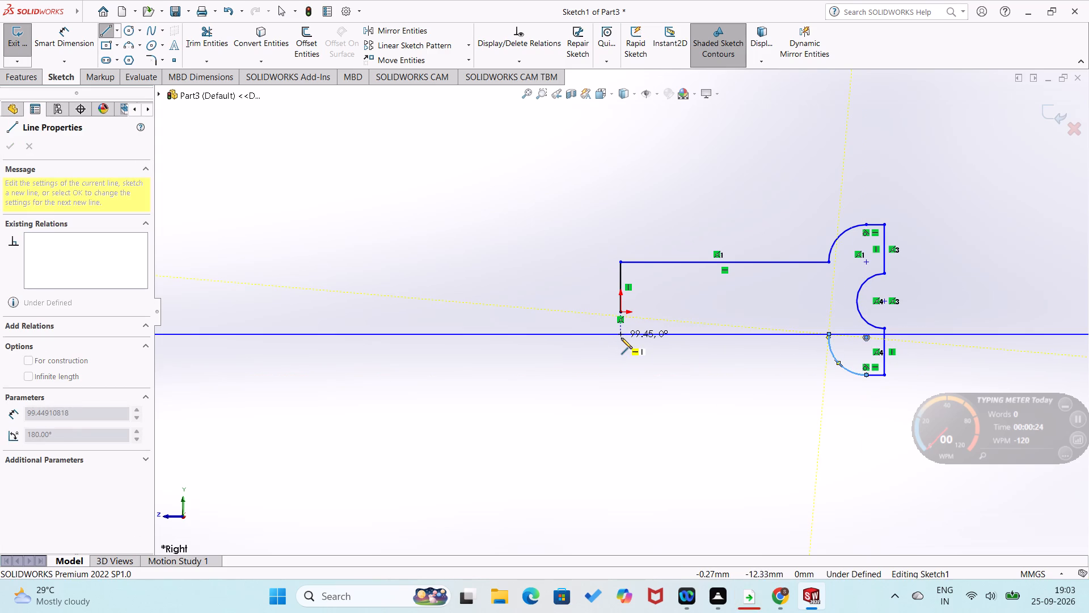
{"action": "left_click", "coordinate": [621, 338]}
{"action": "left_click", "coordinate": [622, 313]}
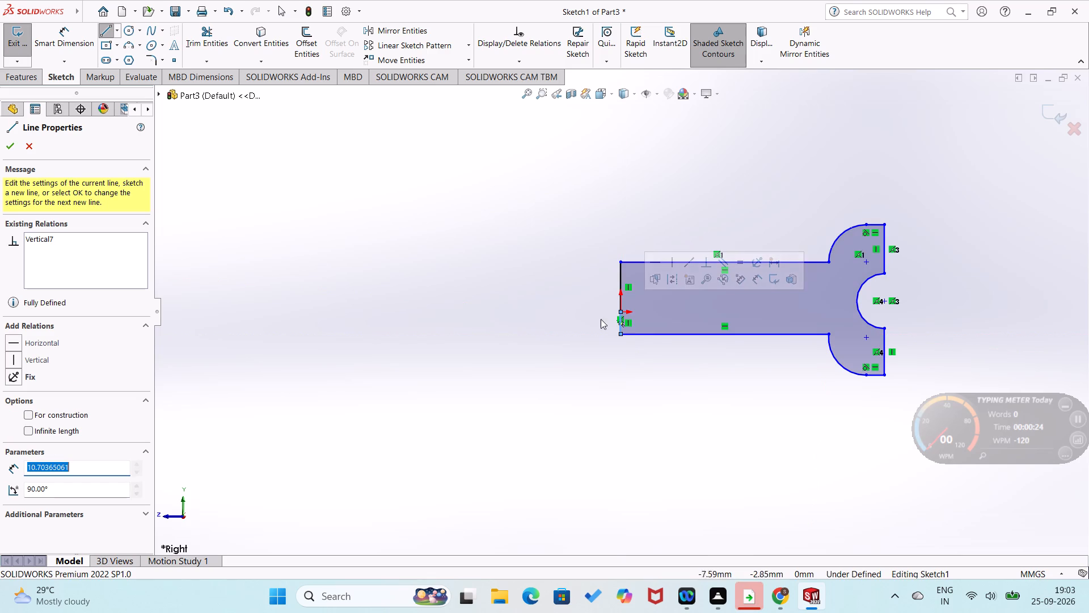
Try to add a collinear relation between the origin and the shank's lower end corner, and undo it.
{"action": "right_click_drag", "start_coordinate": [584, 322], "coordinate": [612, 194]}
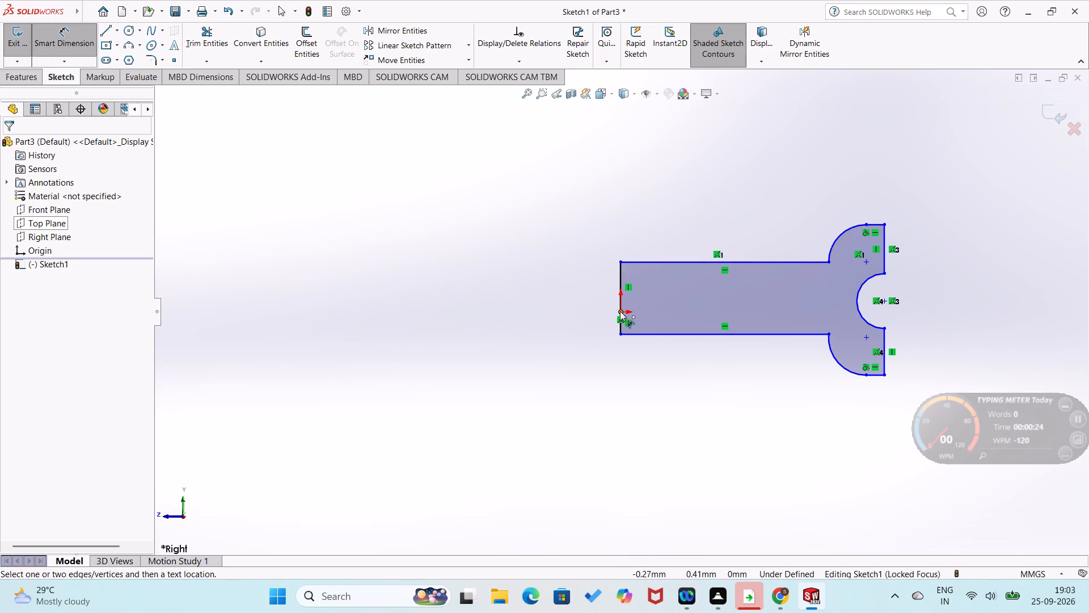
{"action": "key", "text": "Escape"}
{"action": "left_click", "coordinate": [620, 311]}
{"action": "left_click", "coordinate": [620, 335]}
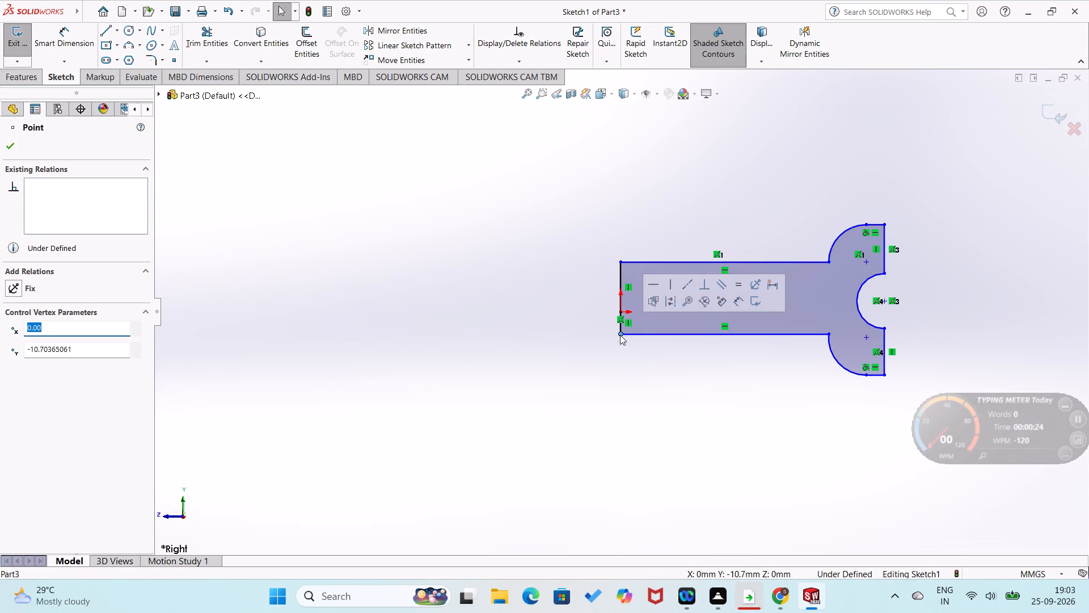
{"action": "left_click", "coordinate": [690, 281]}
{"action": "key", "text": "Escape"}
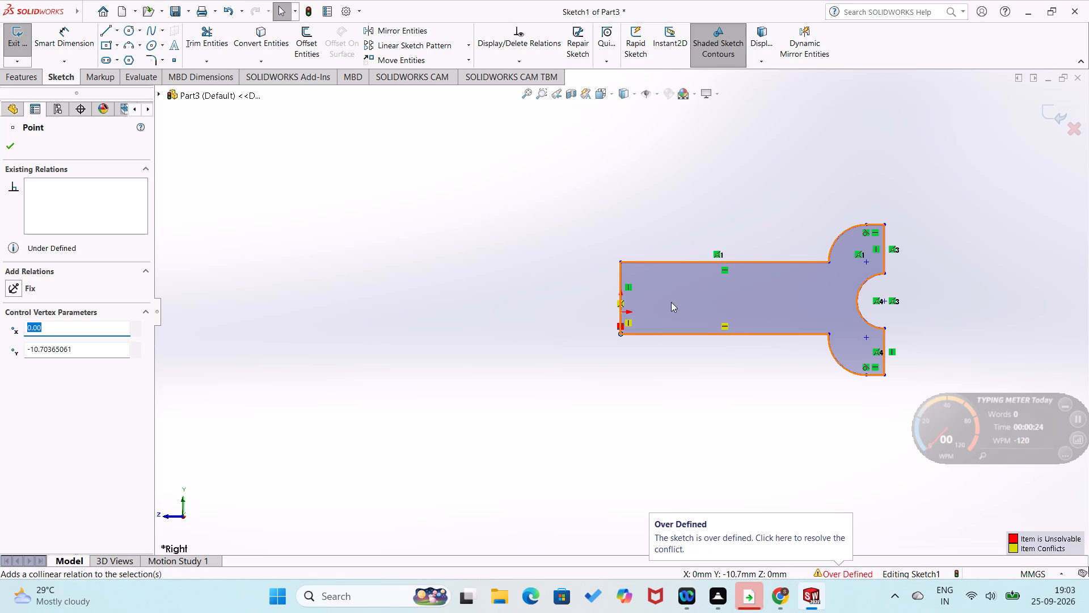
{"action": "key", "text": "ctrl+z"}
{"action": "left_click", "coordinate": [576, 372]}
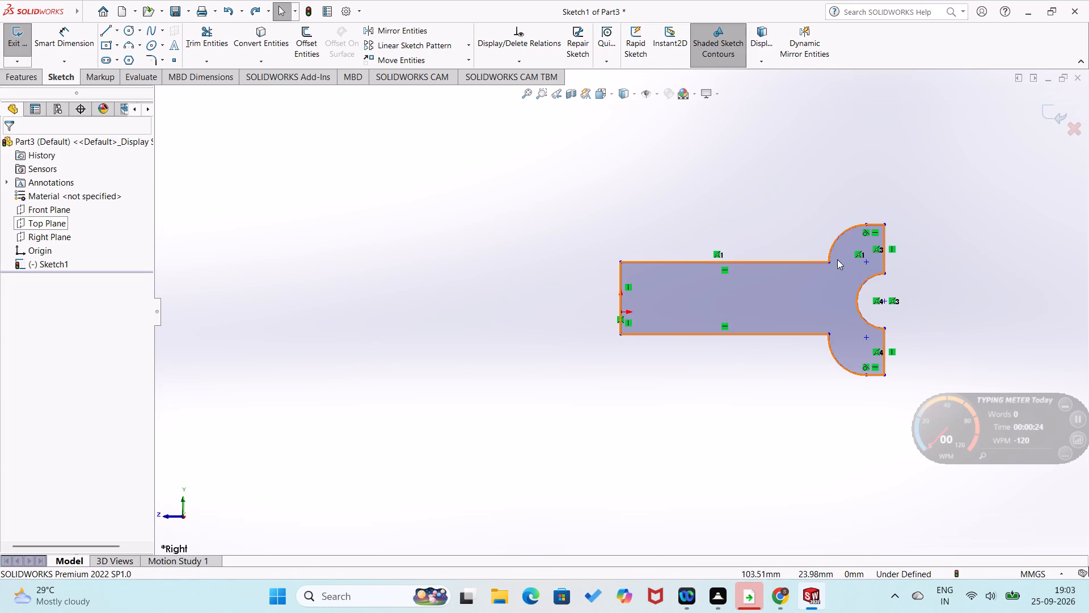
Dimension the upper transition arc with a radius of 80 mm.
{"action": "right_click_drag", "start_coordinate": [525, 392], "coordinate": [609, 244]}
{"action": "left_click", "coordinate": [839, 233]}
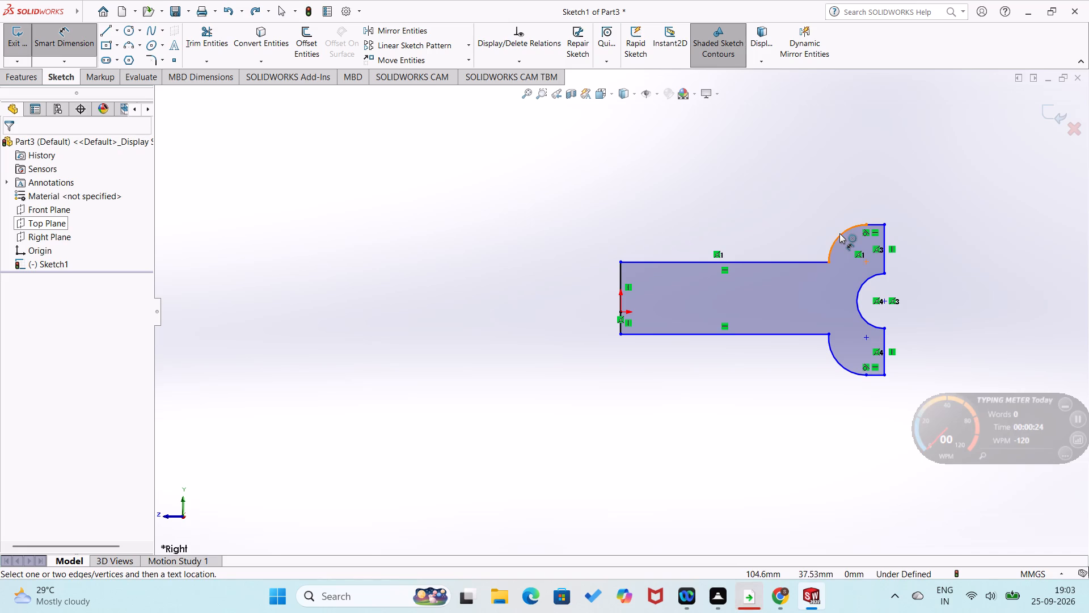
{"action": "left_click", "coordinate": [846, 245]}
{"action": "type", "text": "80"}
{"action": "key", "text": "Return"}
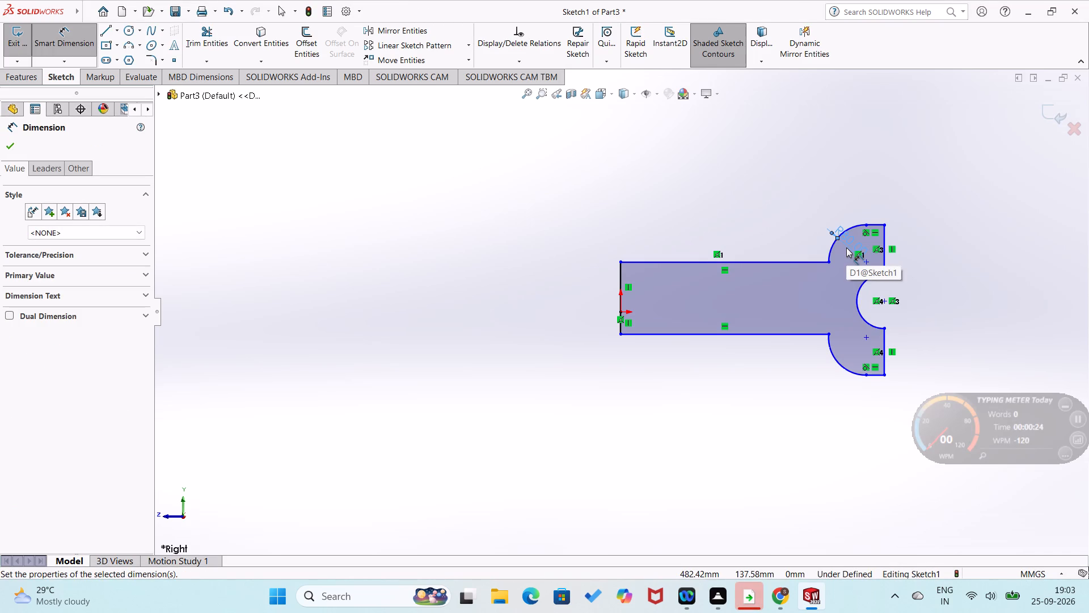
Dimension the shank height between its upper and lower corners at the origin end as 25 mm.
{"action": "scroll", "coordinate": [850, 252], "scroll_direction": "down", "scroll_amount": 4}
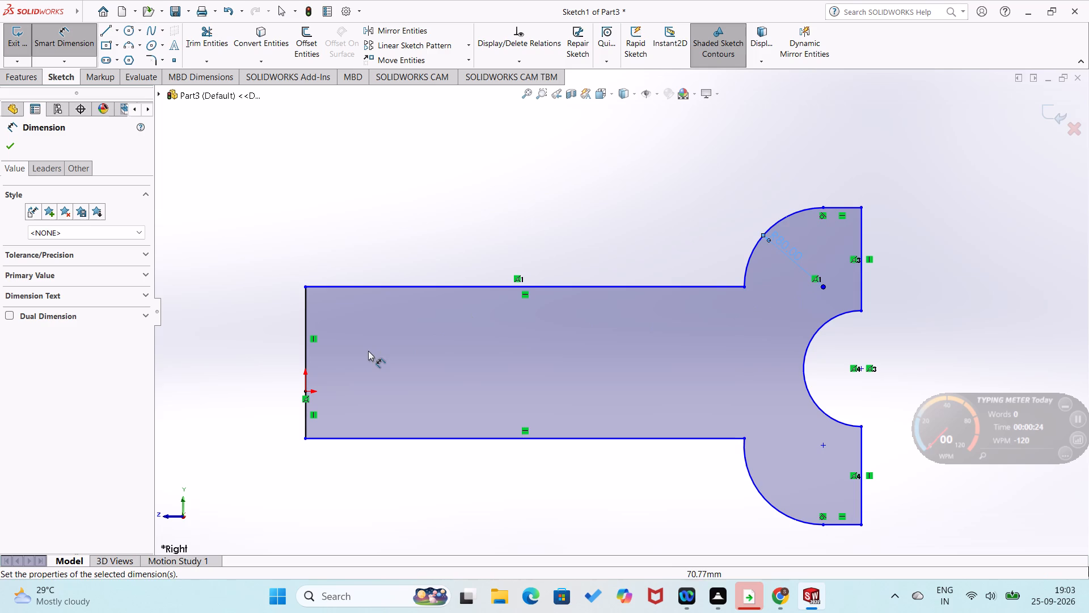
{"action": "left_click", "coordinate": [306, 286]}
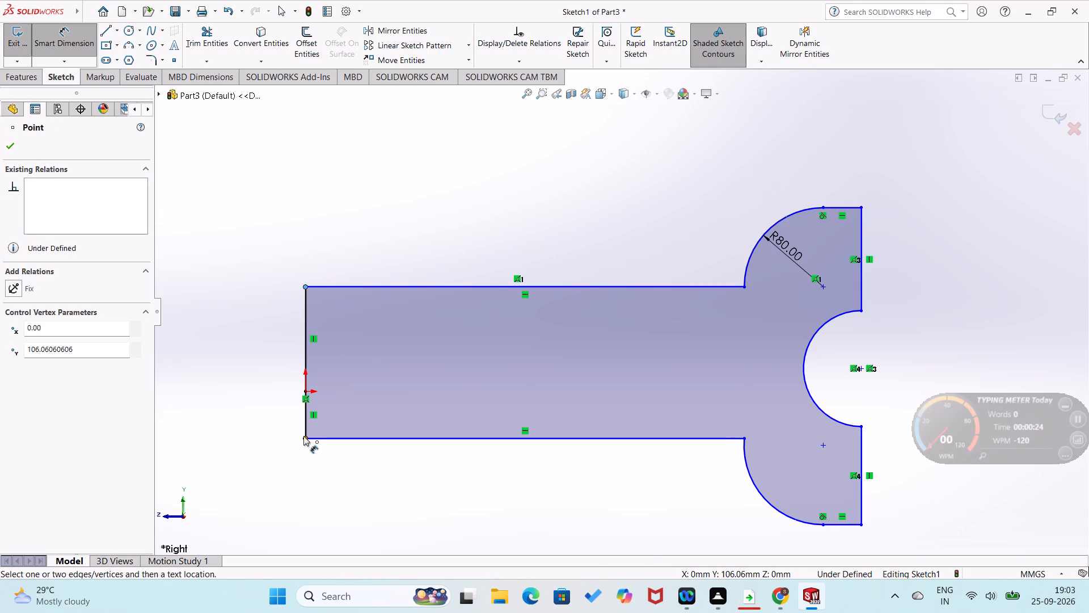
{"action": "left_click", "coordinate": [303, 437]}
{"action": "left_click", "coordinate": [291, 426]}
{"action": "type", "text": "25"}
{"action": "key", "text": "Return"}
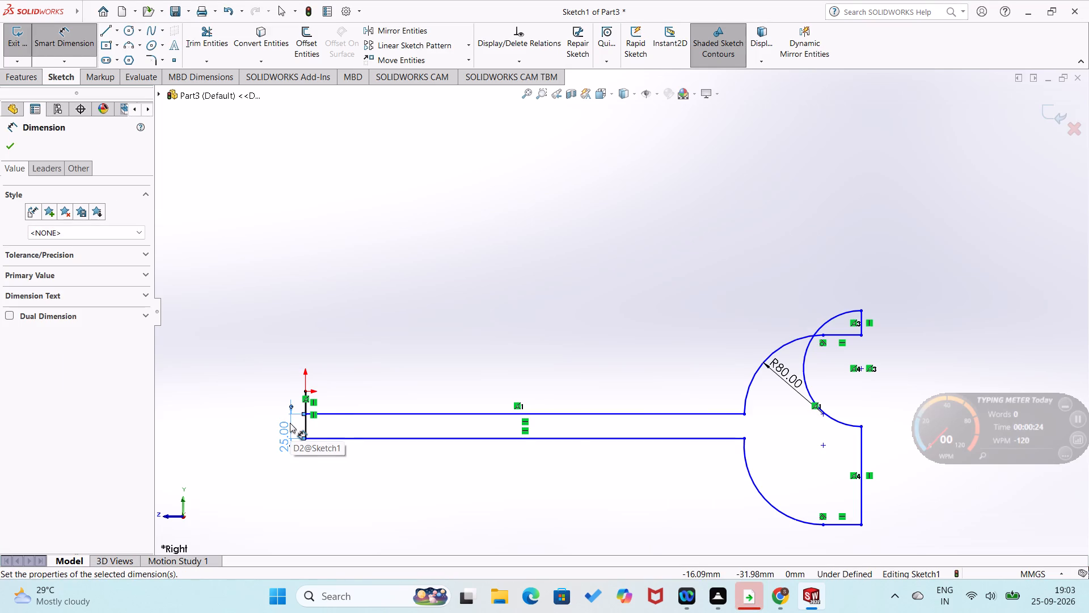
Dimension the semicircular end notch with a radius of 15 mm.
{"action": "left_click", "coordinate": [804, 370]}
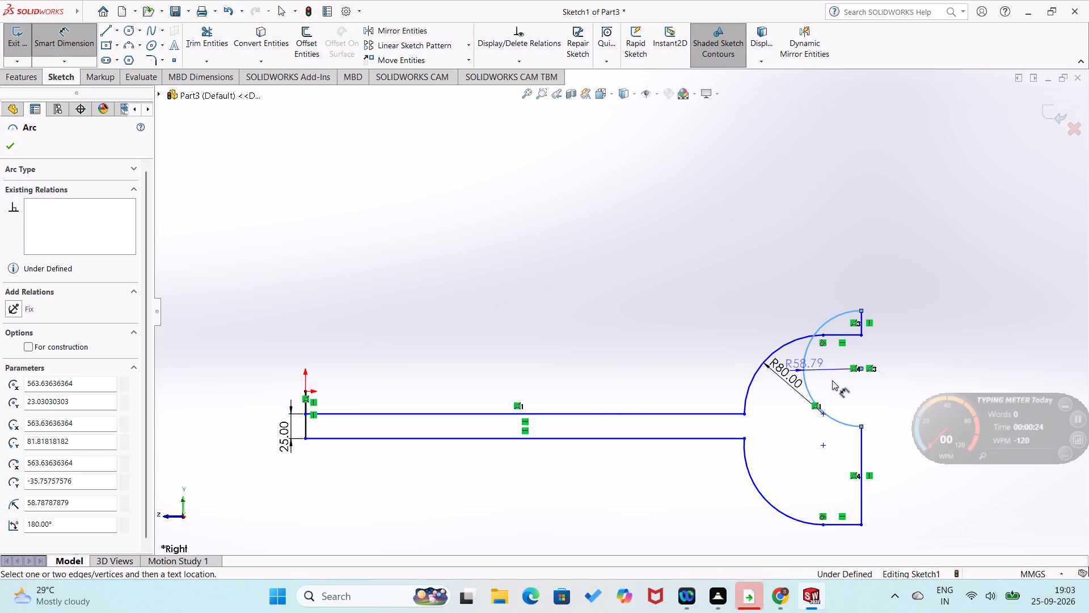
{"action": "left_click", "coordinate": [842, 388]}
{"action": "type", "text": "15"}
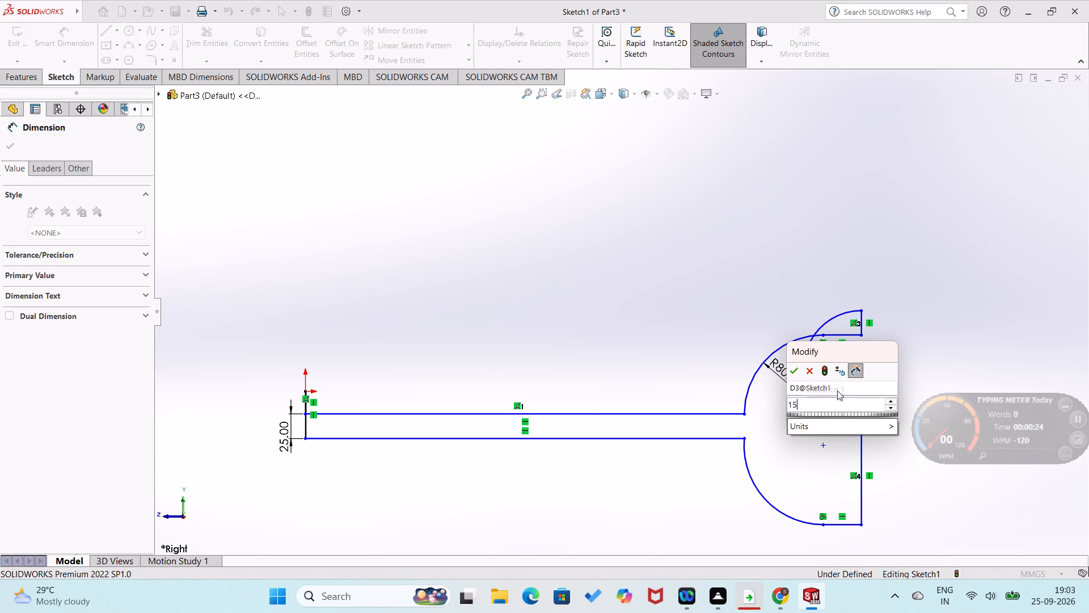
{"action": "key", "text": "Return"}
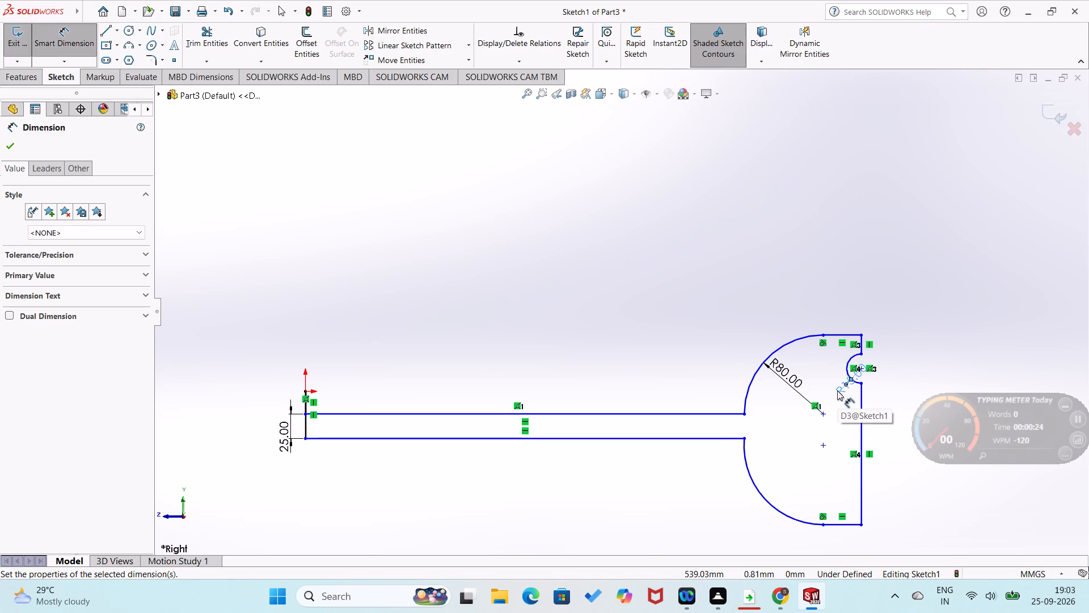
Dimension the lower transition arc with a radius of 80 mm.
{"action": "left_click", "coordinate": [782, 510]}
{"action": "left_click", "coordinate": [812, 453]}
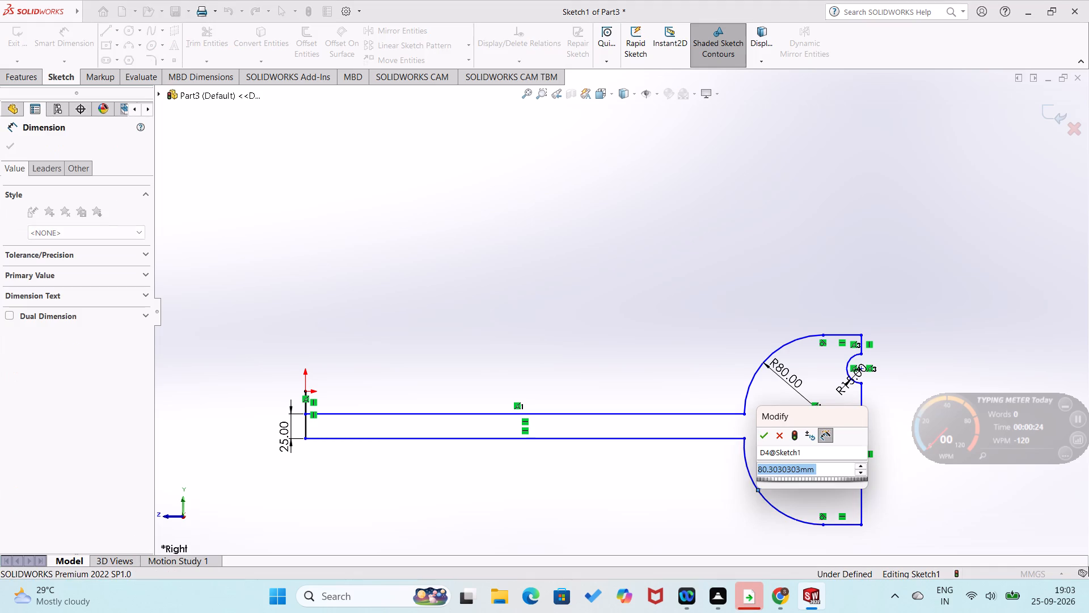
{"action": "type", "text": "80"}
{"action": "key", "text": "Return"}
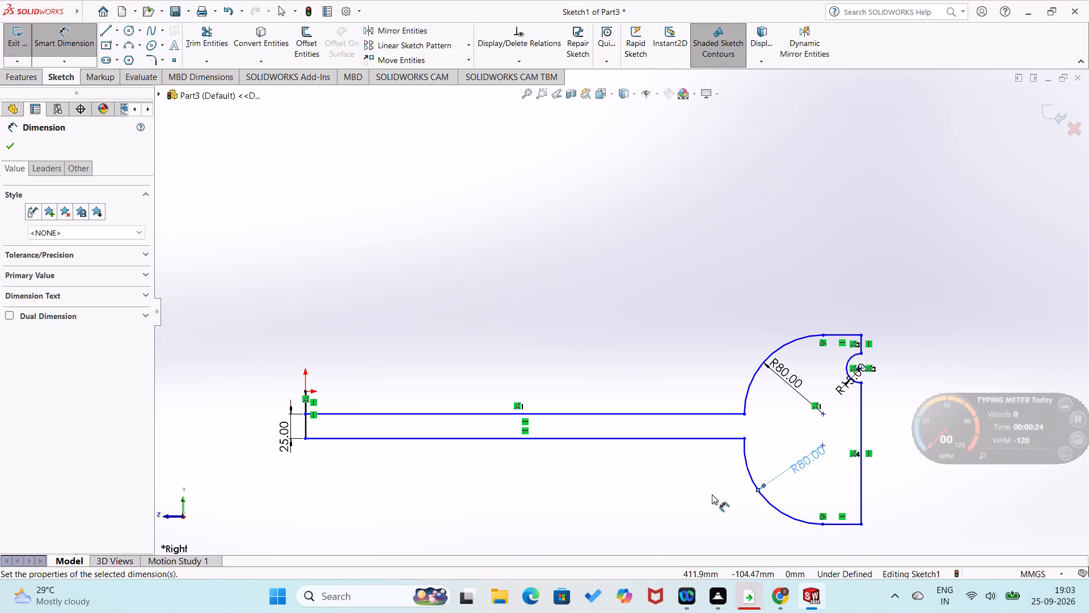
Examine the notch arc and how the shank's end lines connect to the origin.
{"action": "scroll", "coordinate": [878, 371], "scroll_direction": "down", "scroll_amount": 2}
{"action": "scroll", "coordinate": [865, 374], "scroll_direction": "up", "scroll_amount": 2}
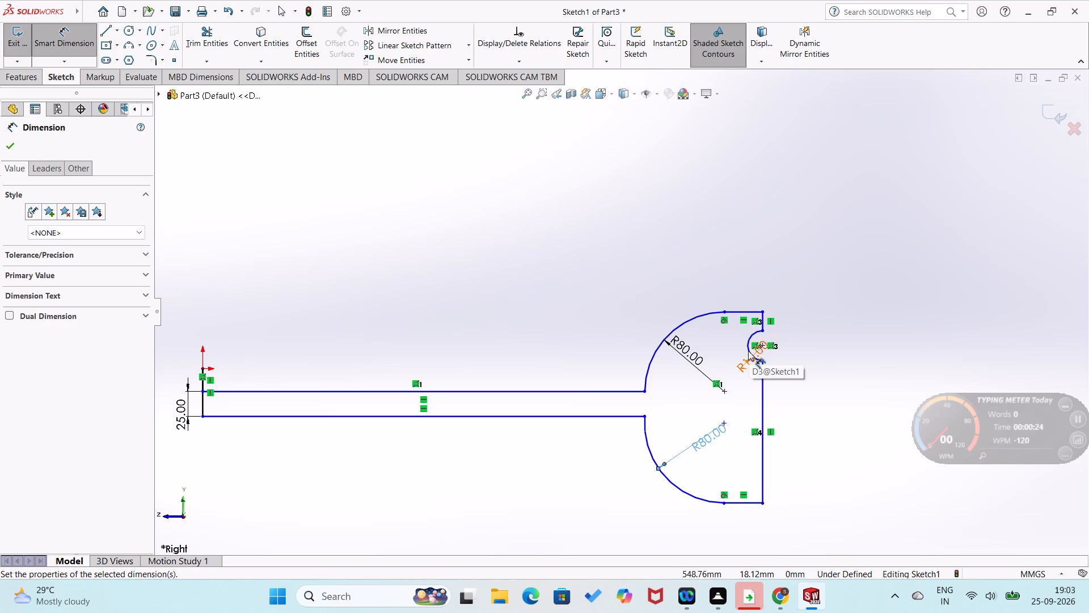
{"action": "key", "text": "Escape"}
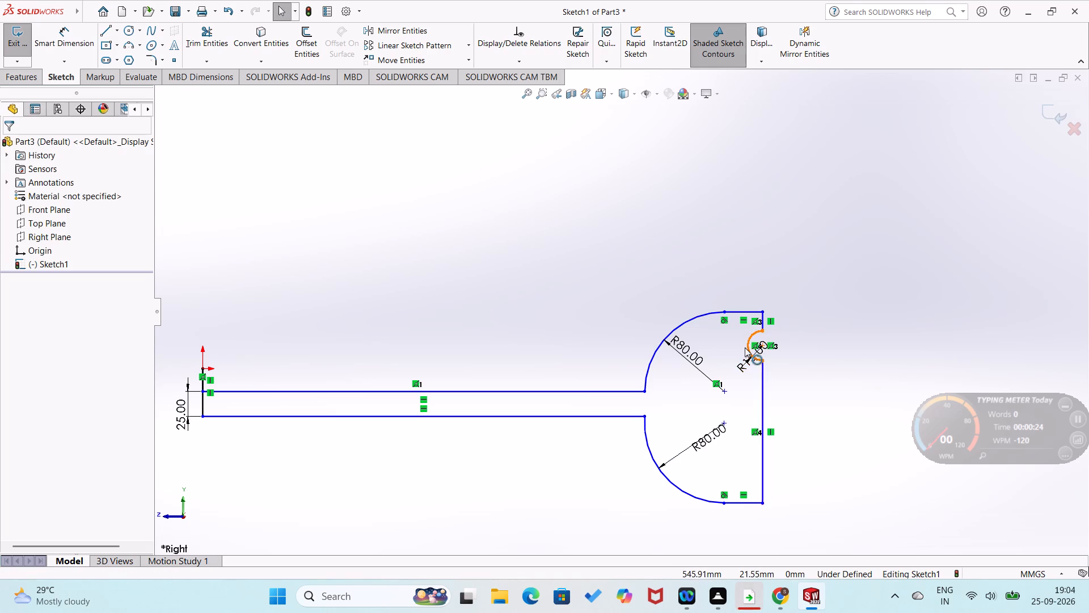
{"action": "scroll", "coordinate": [749, 346], "scroll_direction": "down", "scroll_amount": 9}
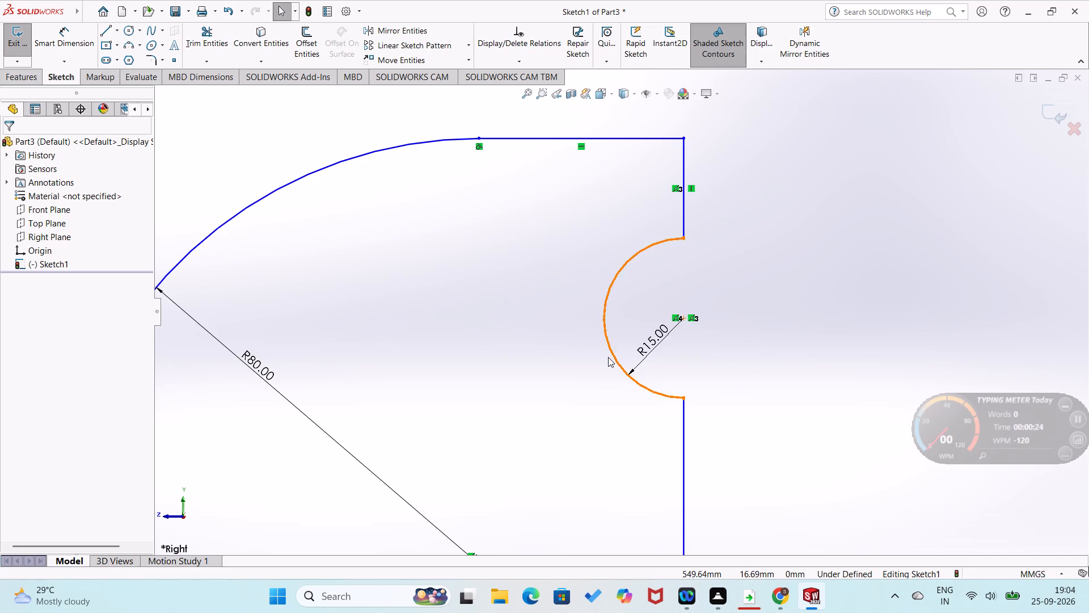
{"action": "left_click", "coordinate": [602, 317]}
{"action": "scroll", "coordinate": [541, 356], "scroll_direction": "up", "scroll_amount": 4}
{"action": "scroll", "coordinate": [448, 395], "scroll_direction": "up", "scroll_amount": 4}
{"action": "scroll", "coordinate": [402, 409], "scroll_direction": "up", "scroll_amount": 2}
{"action": "scroll", "coordinate": [301, 383], "scroll_direction": "up", "scroll_amount": 3}
{"action": "scroll", "coordinate": [293, 364], "scroll_direction": "down", "scroll_amount": 1}
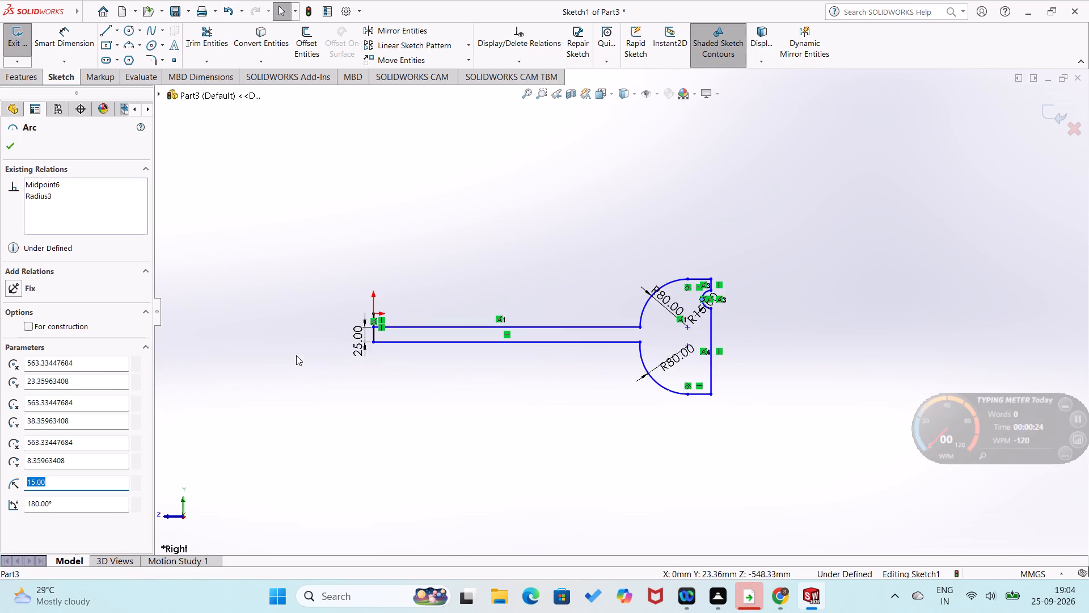
{"action": "scroll", "coordinate": [348, 342], "scroll_direction": "down", "scroll_amount": 9}
{"action": "scroll", "coordinate": [630, 330], "scroll_direction": "down", "scroll_amount": 2}
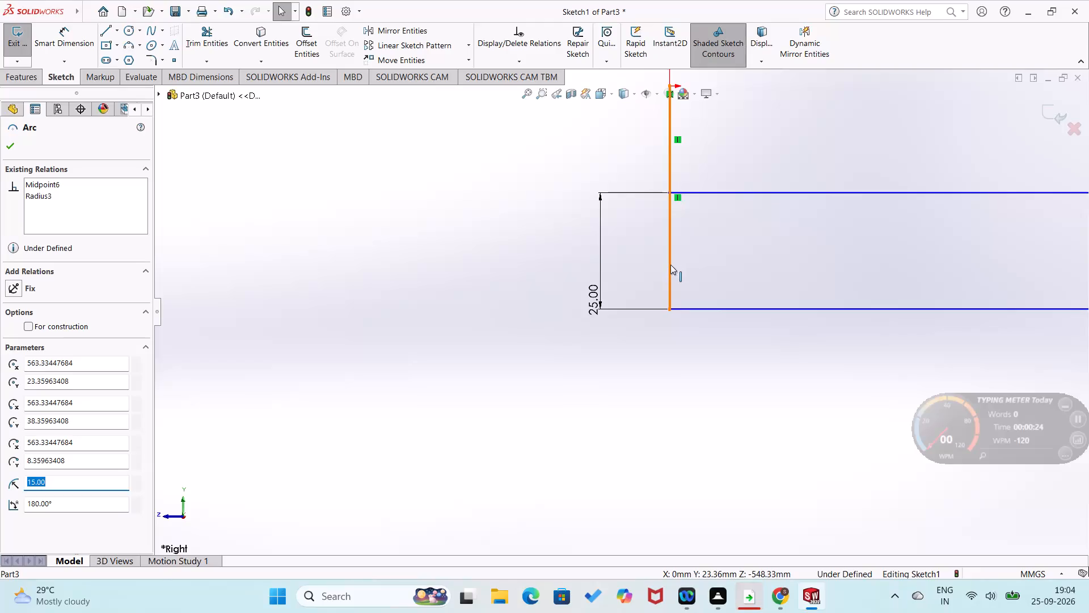
{"action": "scroll", "coordinate": [679, 206], "scroll_direction": "up", "scroll_amount": 2}
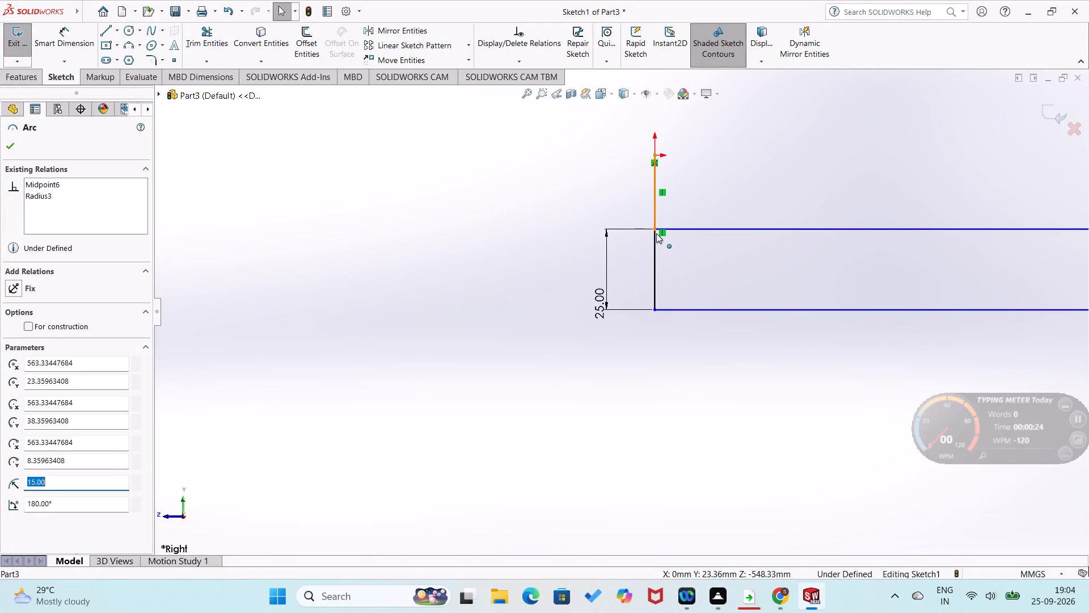
{"action": "left_click", "coordinate": [655, 154]}
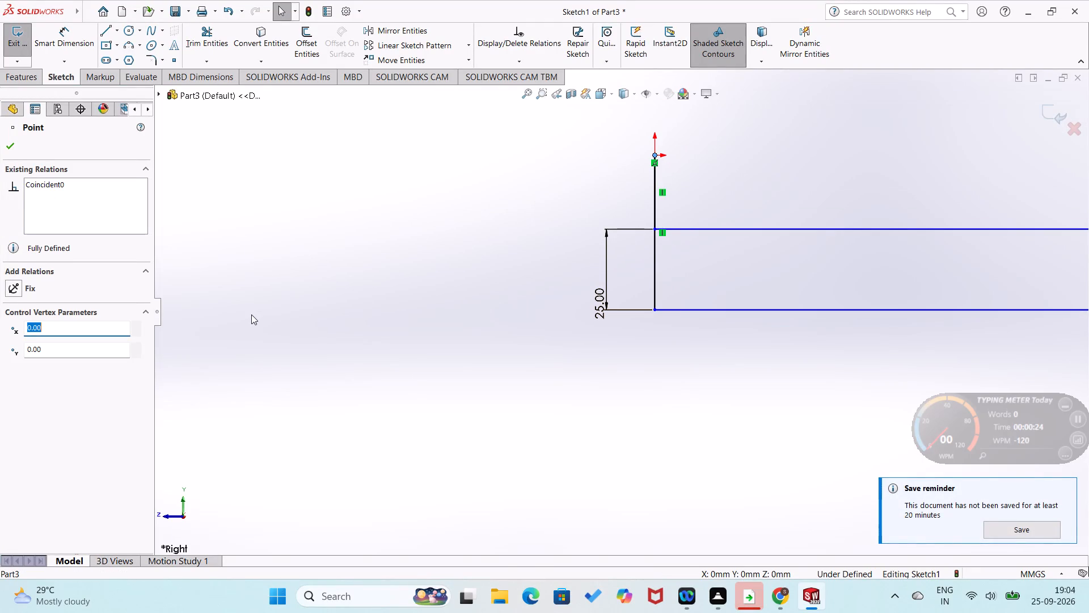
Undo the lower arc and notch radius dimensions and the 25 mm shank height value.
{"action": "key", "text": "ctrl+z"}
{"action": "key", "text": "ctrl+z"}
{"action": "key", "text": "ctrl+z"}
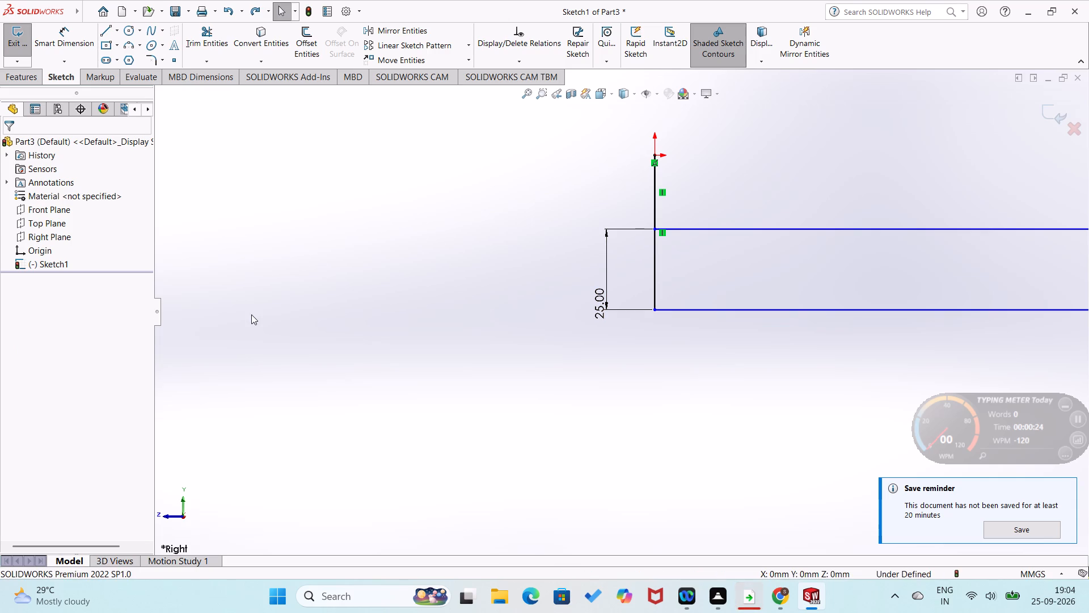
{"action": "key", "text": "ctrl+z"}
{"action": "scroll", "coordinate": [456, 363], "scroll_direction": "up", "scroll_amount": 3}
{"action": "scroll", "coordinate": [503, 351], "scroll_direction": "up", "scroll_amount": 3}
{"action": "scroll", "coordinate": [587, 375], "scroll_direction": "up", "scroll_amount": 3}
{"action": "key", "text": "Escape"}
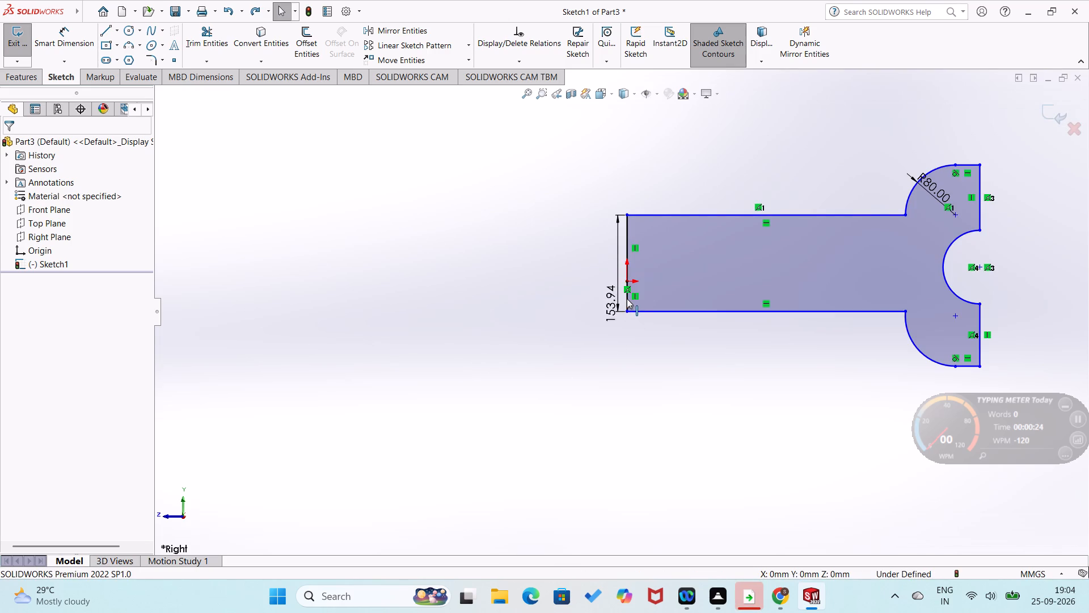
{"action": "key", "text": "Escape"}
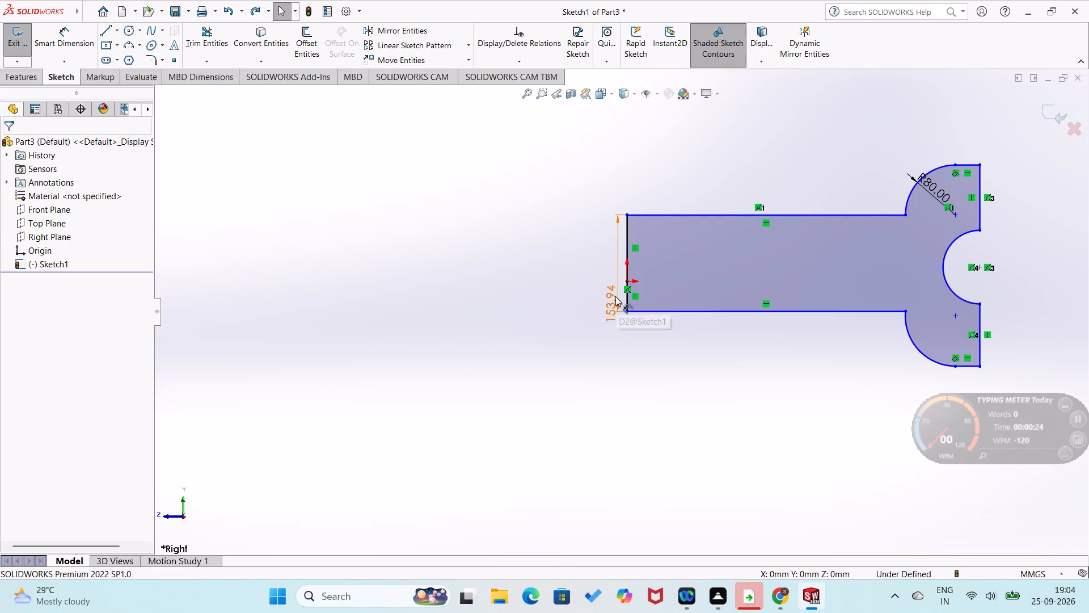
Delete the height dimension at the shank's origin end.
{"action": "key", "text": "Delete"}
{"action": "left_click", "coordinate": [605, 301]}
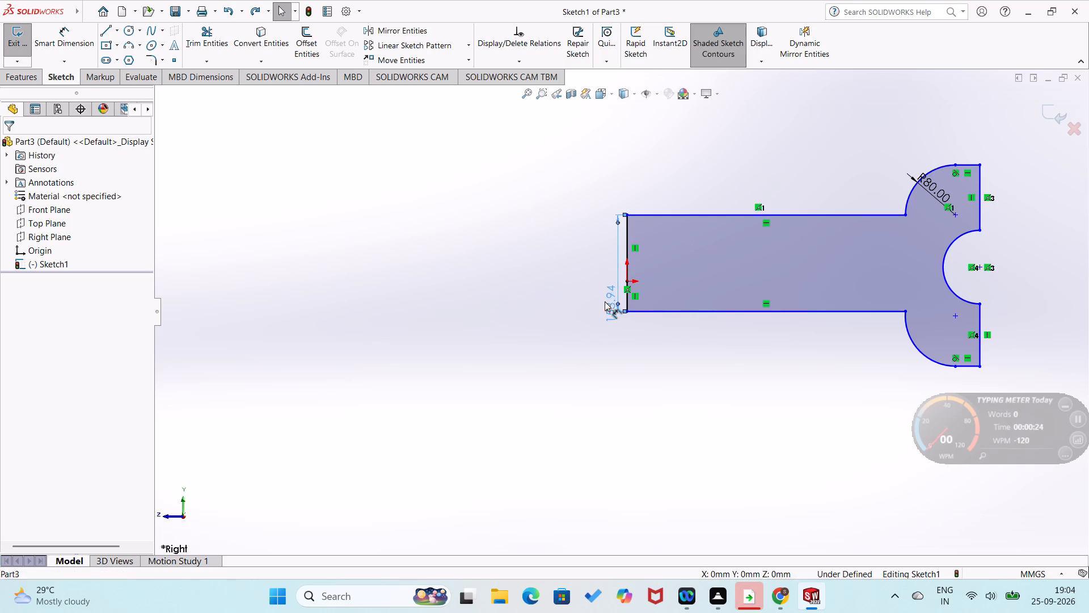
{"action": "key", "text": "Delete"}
Replace the two vertical segments at the shank's origin end with a single vertical line about 154 mm long joining the lower and upper corners.
{"action": "left_click", "coordinate": [624, 303]}
{"action": "key", "text": "Delete"}
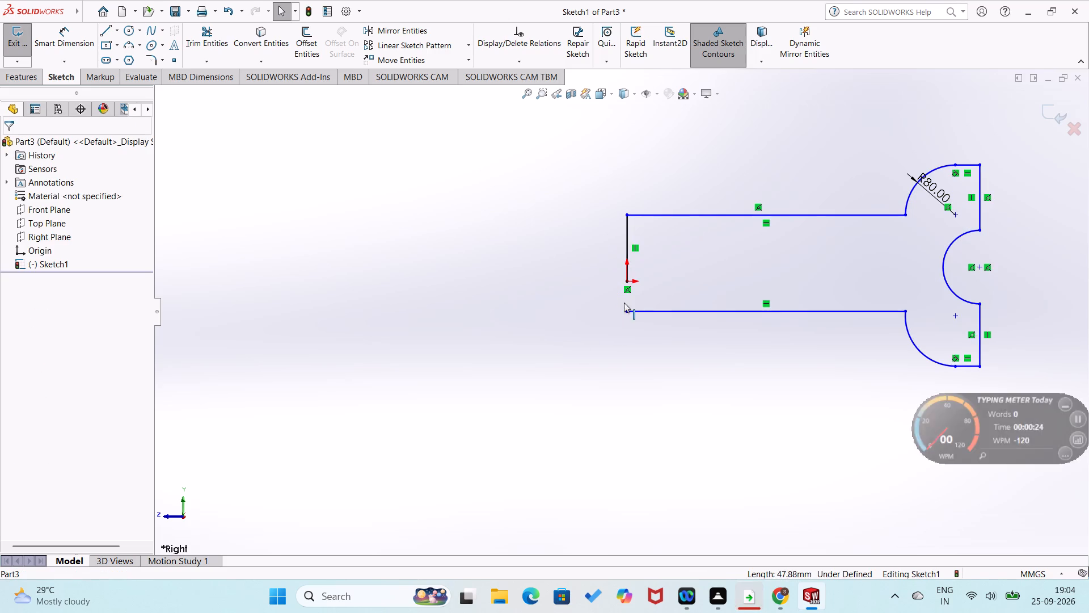
{"action": "left_click", "coordinate": [627, 251]}
{"action": "key", "text": "Delete"}
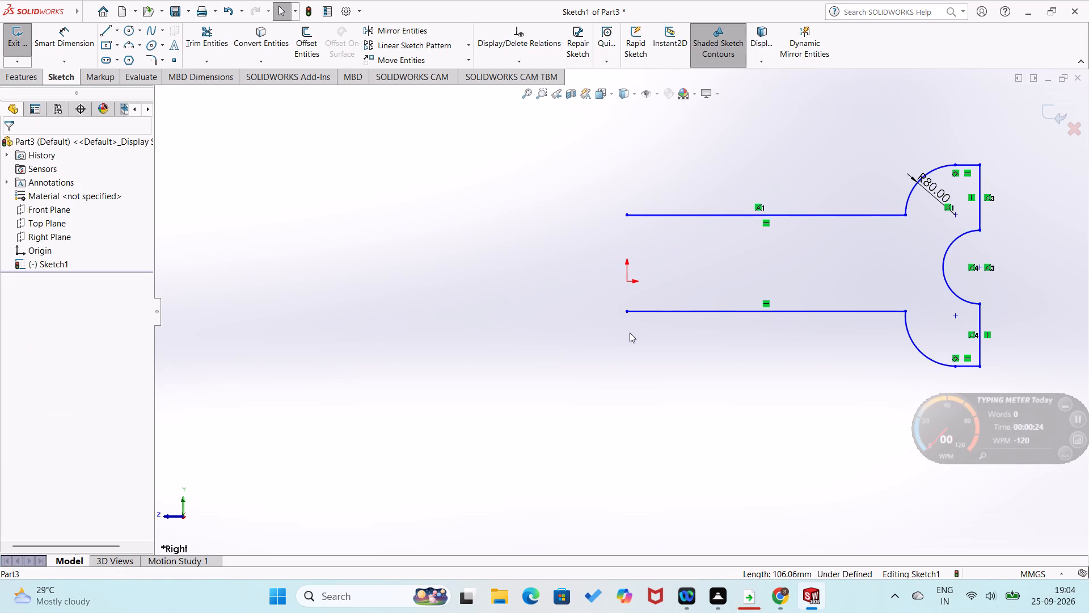
{"action": "right_click_drag", "start_coordinate": [622, 338], "coordinate": [516, 373]}
{"action": "left_click", "coordinate": [627, 312]}
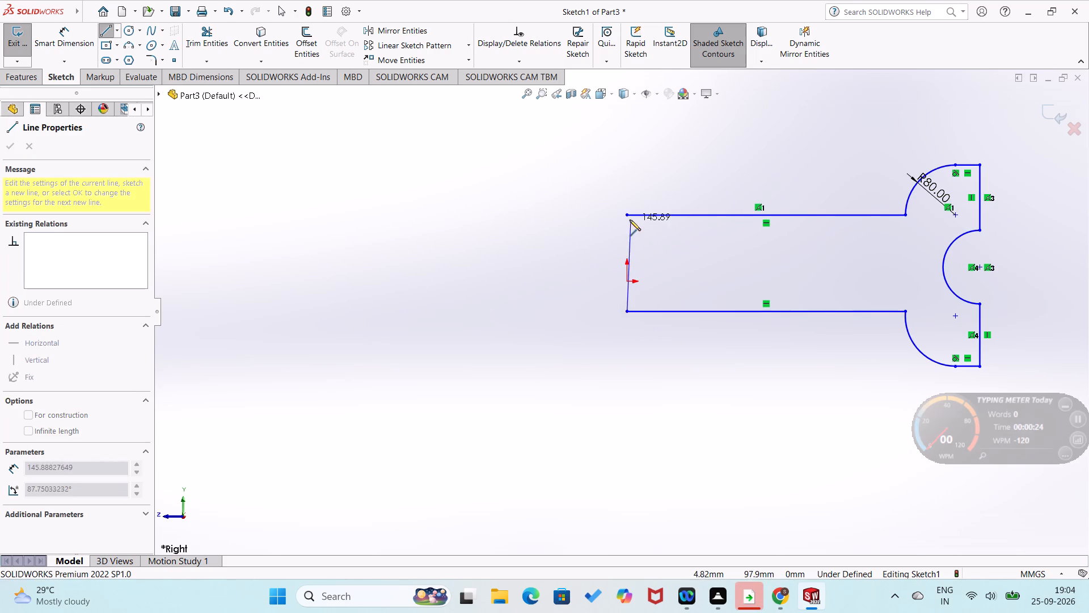
{"action": "left_click", "coordinate": [626, 214]}
{"action": "right_click_drag", "start_coordinate": [555, 291], "coordinate": [556, 274]}
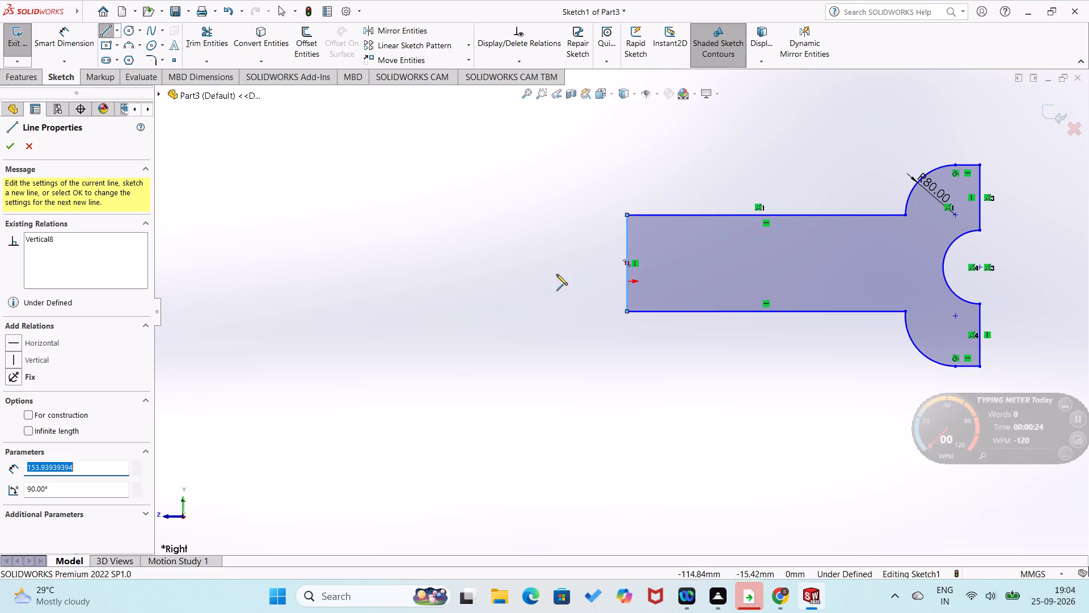
Make the shank's lower end corner coincident with the origin.
{"action": "right_click_drag", "start_coordinate": [556, 274], "coordinate": [603, 183]}
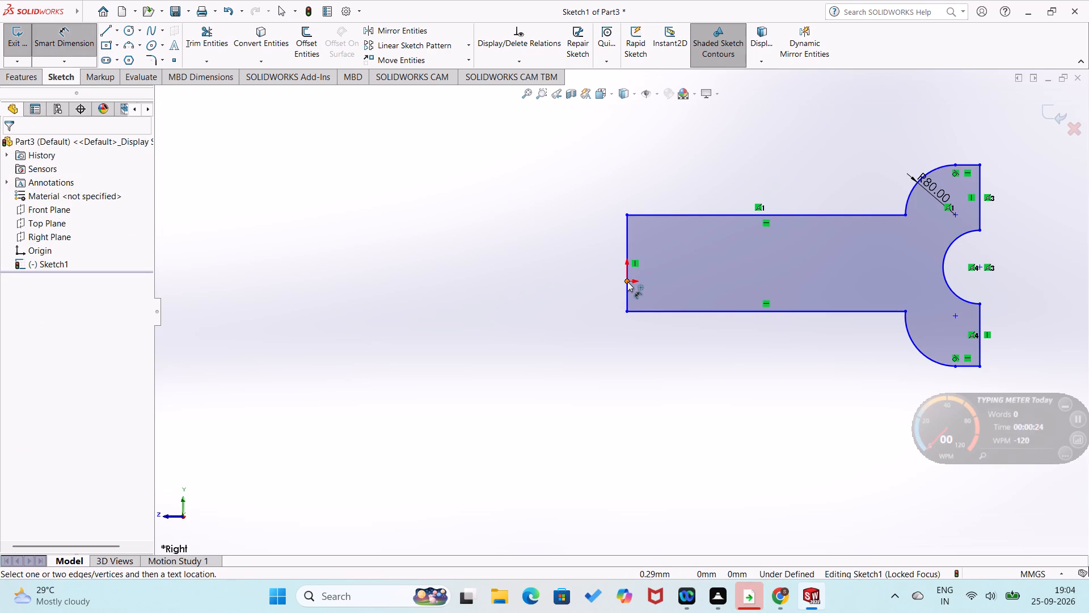
{"action": "key", "text": "Escape"}
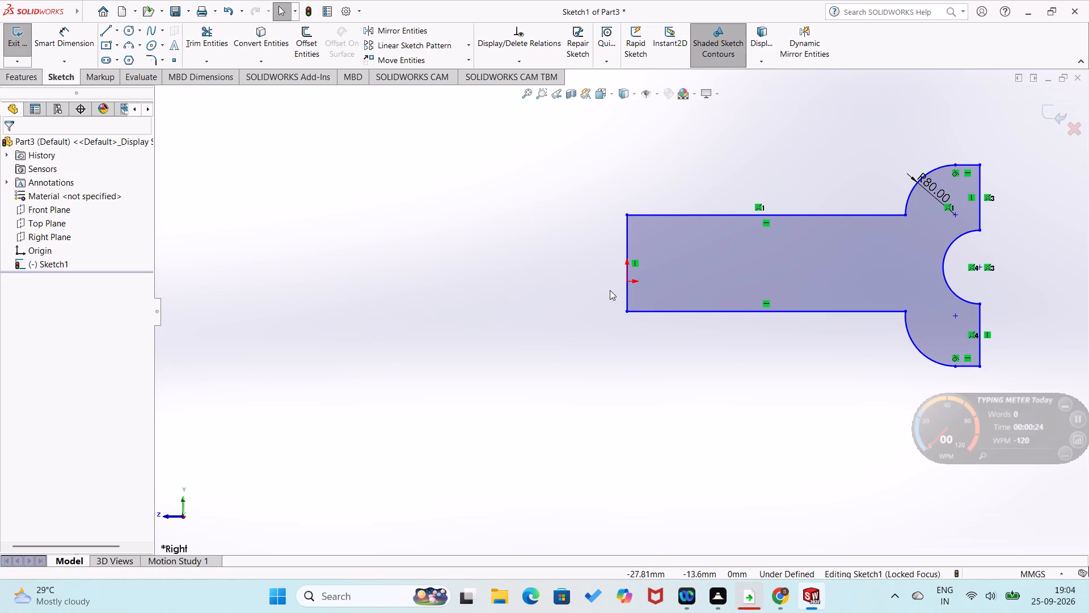
{"action": "left_click", "coordinate": [626, 282]}
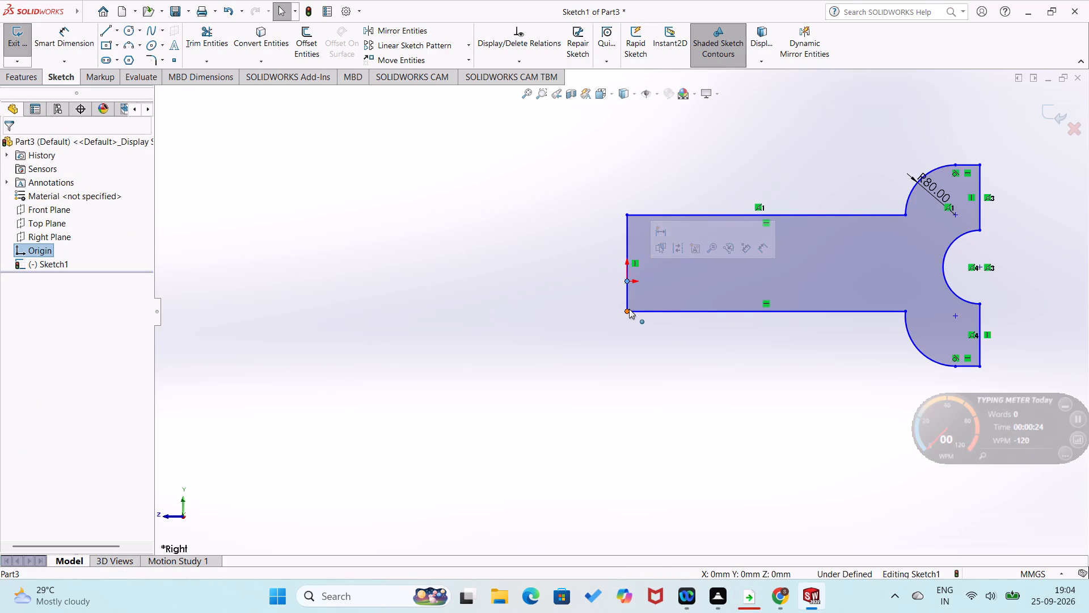
{"action": "left_click", "coordinate": [627, 311], "text": "ctrl"}
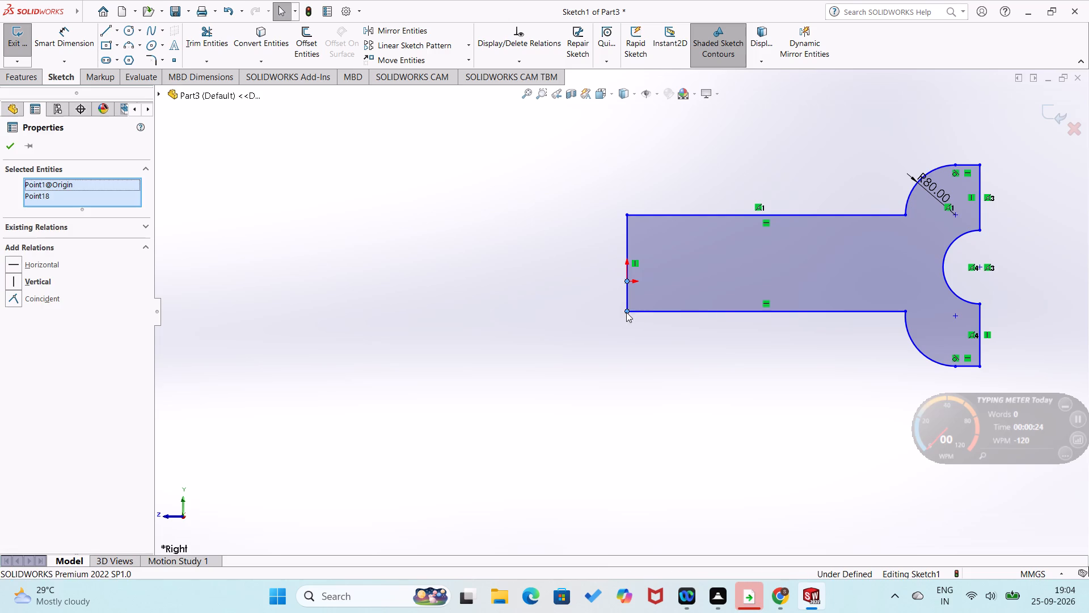
{"action": "left_click", "coordinate": [693, 259]}
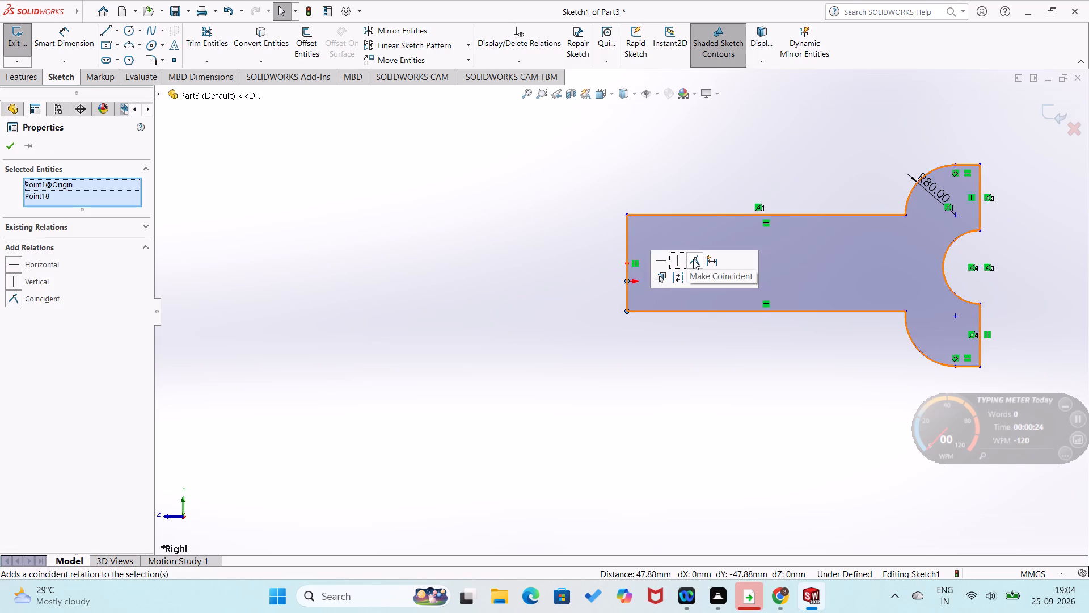
{"action": "left_click", "coordinate": [594, 312]}
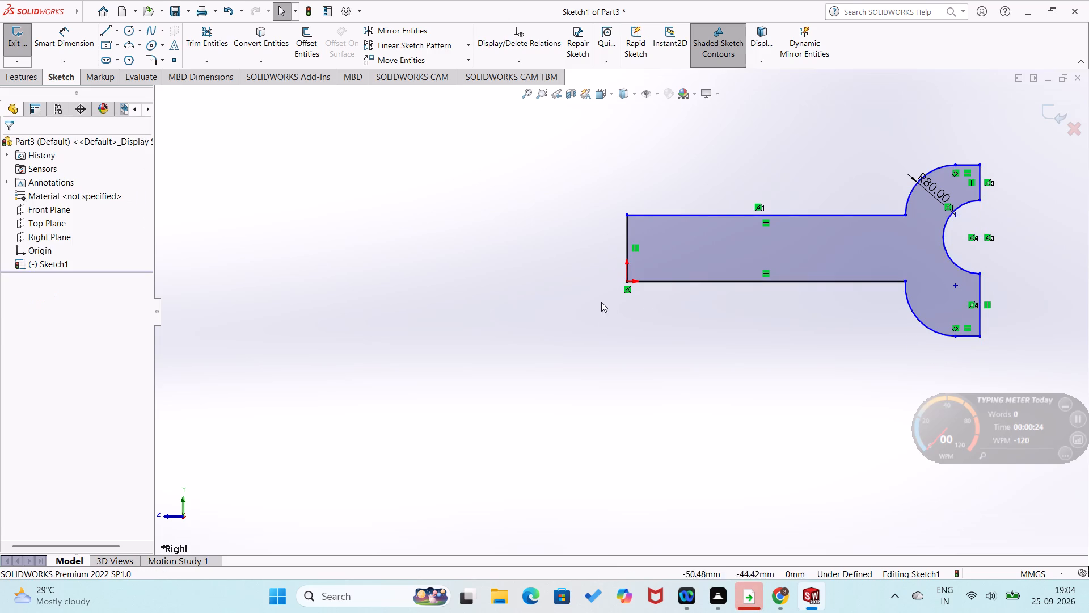
Dimension the vertical line at the shank's origin end and set its height to 25 mm.
{"action": "right_click_drag", "start_coordinate": [588, 291], "coordinate": [609, 208]}
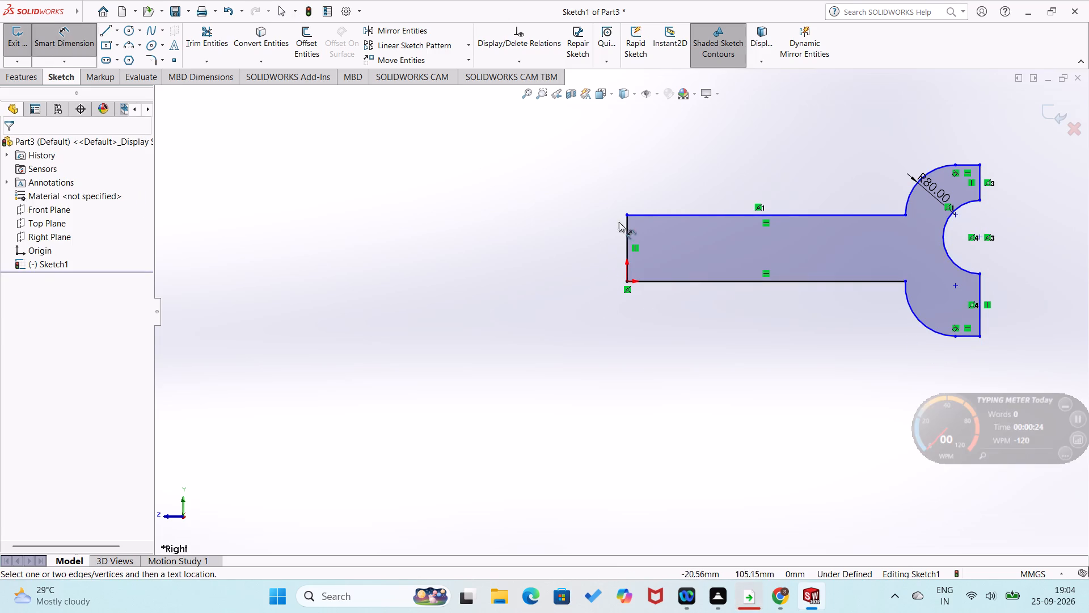
{"action": "left_click", "coordinate": [625, 233]}
{"action": "left_click", "coordinate": [610, 242]}
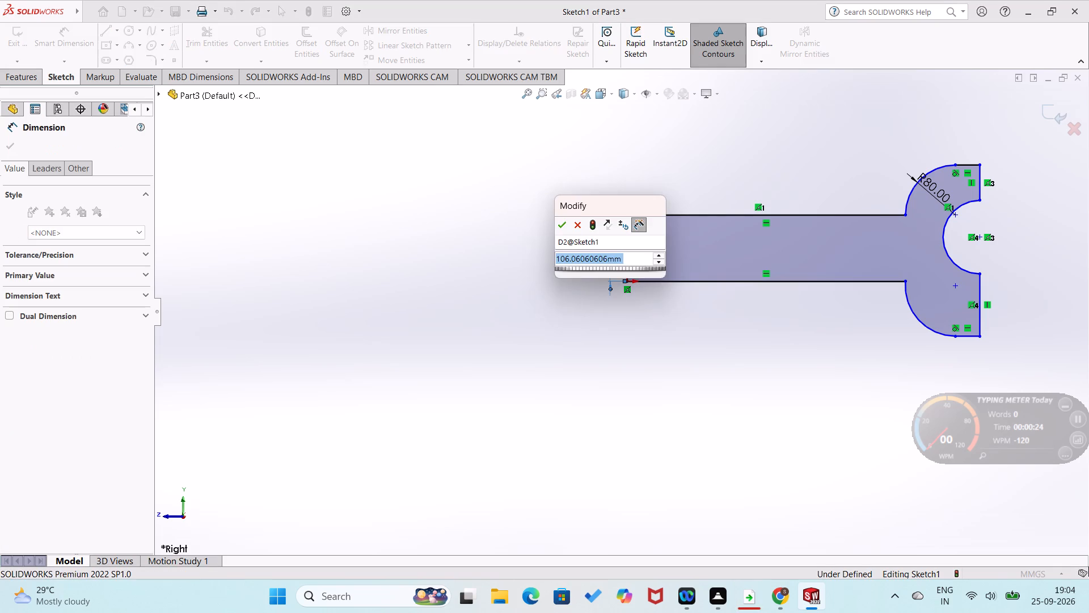
{"action": "type", "text": "25"}
{"action": "key", "text": "Return"}
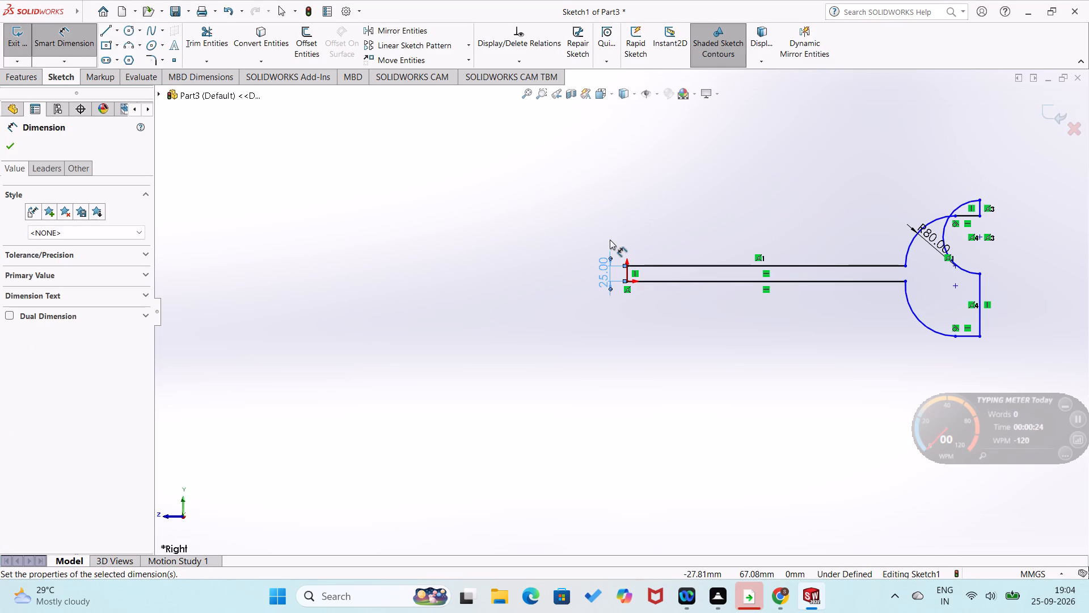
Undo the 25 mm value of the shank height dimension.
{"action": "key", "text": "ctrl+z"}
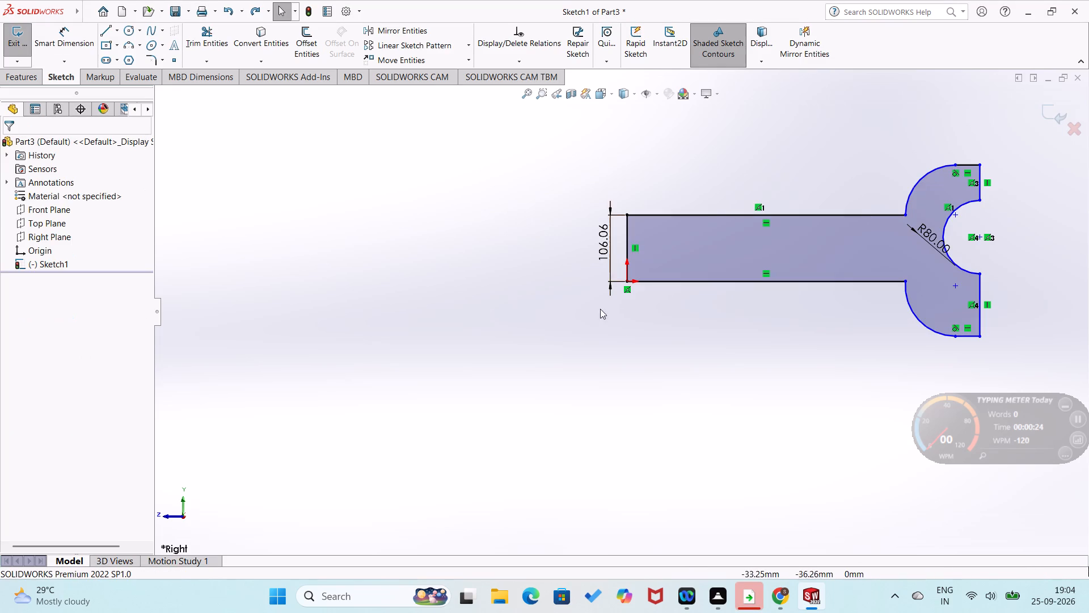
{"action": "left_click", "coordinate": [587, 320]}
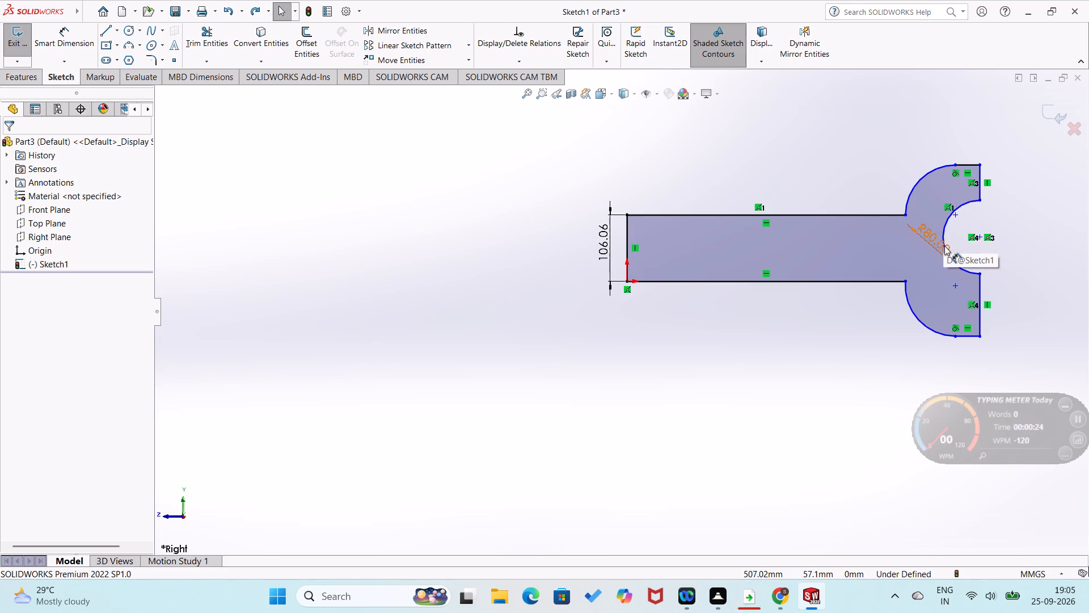
Add a horizontal relation between the notch arc's midpoint and the midpoint of the vertical line at the shank's origin end.
{"action": "scroll", "coordinate": [944, 244], "scroll_direction": "down", "scroll_amount": 5}
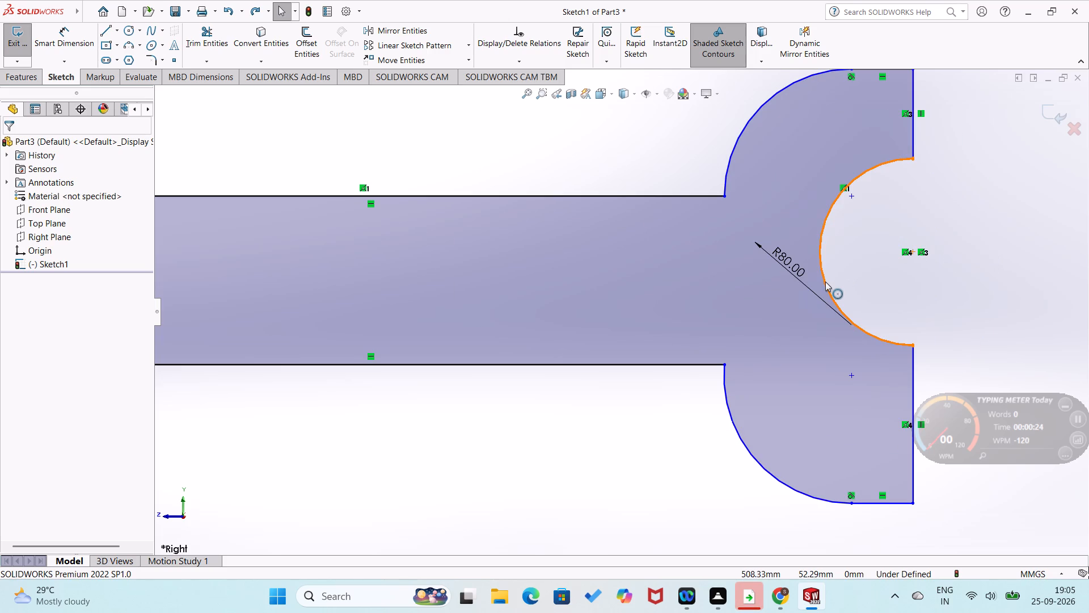
{"action": "left_click", "coordinate": [819, 253]}
{"action": "scroll", "coordinate": [594, 307], "scroll_direction": "up", "scroll_amount": 2}
{"action": "scroll", "coordinate": [362, 291], "scroll_direction": "up", "scroll_amount": 1}
{"action": "scroll", "coordinate": [362, 291], "scroll_direction": "down", "scroll_amount": 3}
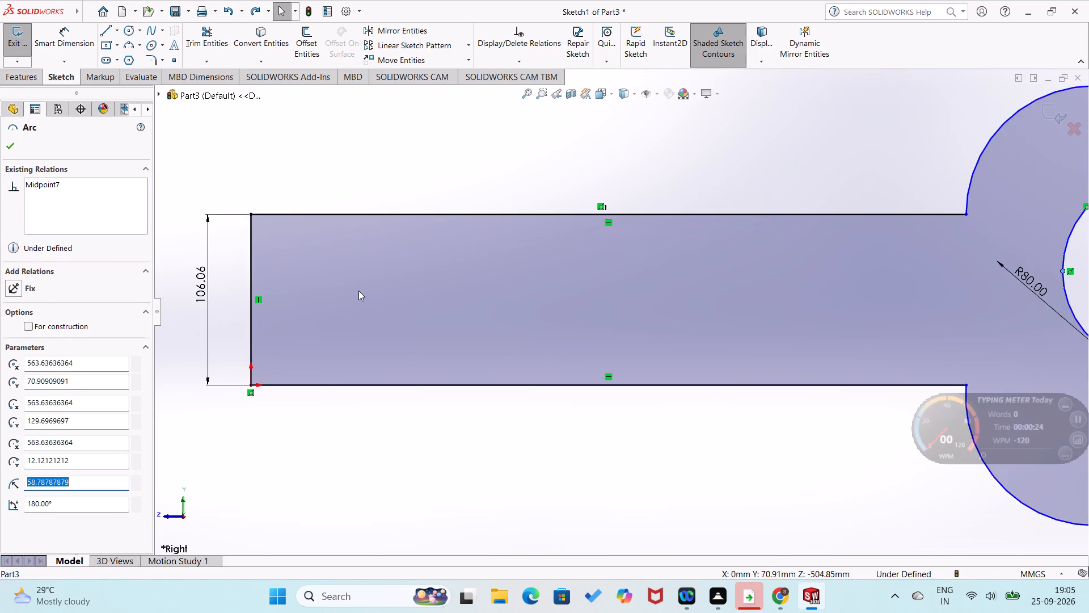
{"action": "scroll", "coordinate": [318, 306], "scroll_direction": "down", "scroll_amount": 2}
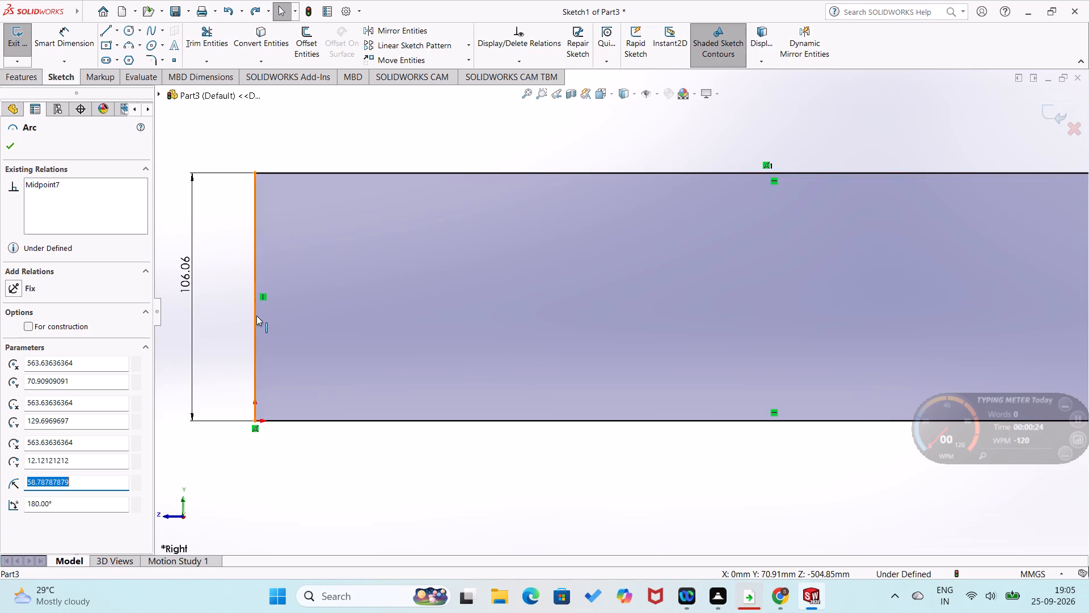
{"action": "left_click", "coordinate": [255, 296], "text": "ctrl"}
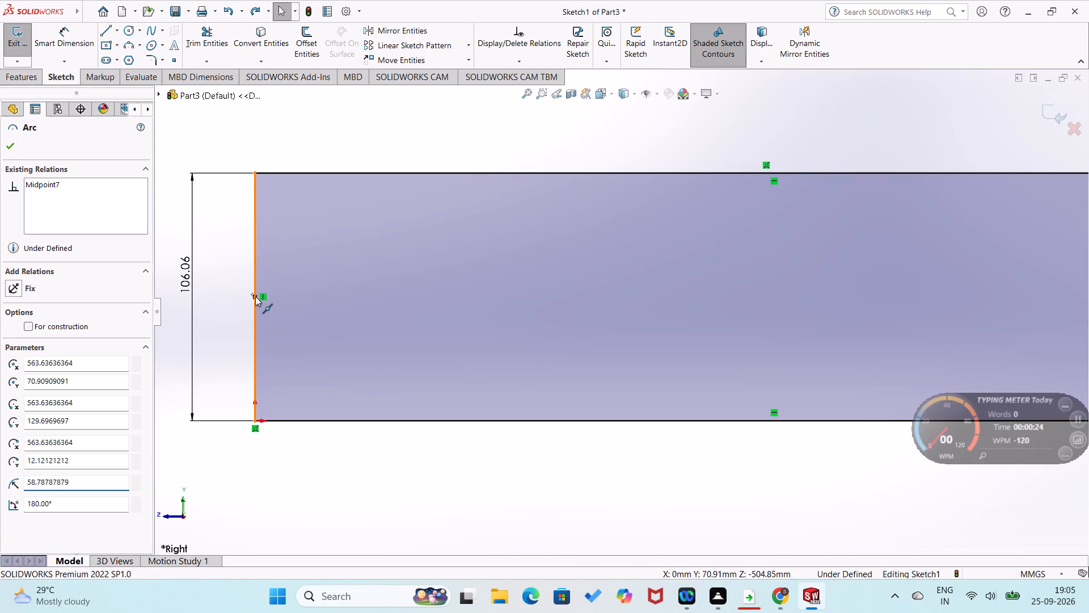
{"action": "left_click", "coordinate": [12, 266]}
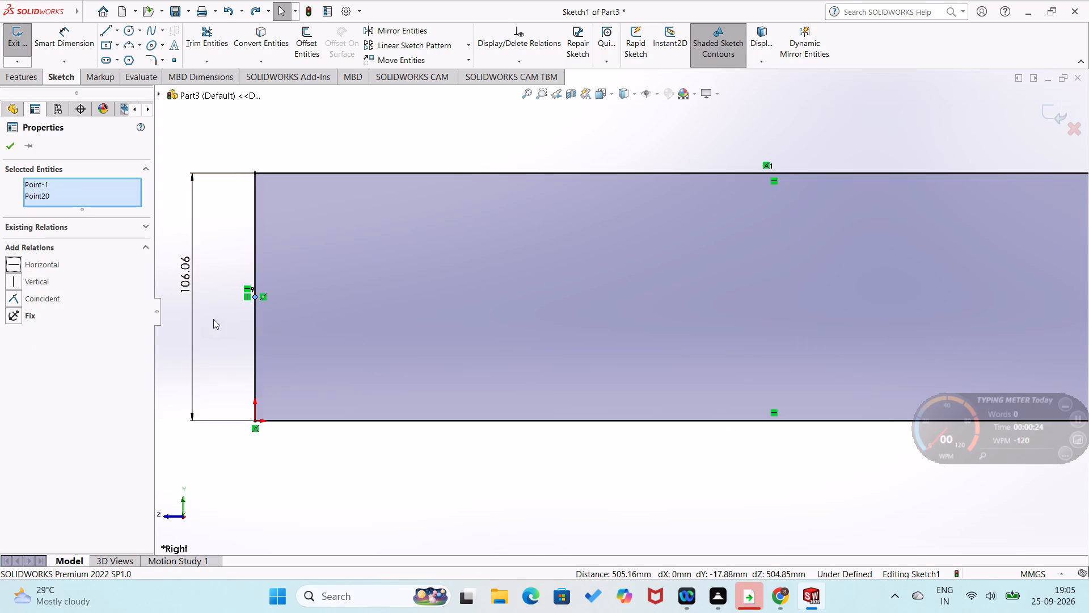
{"action": "scroll", "coordinate": [265, 332], "scroll_direction": "up", "scroll_amount": 5}
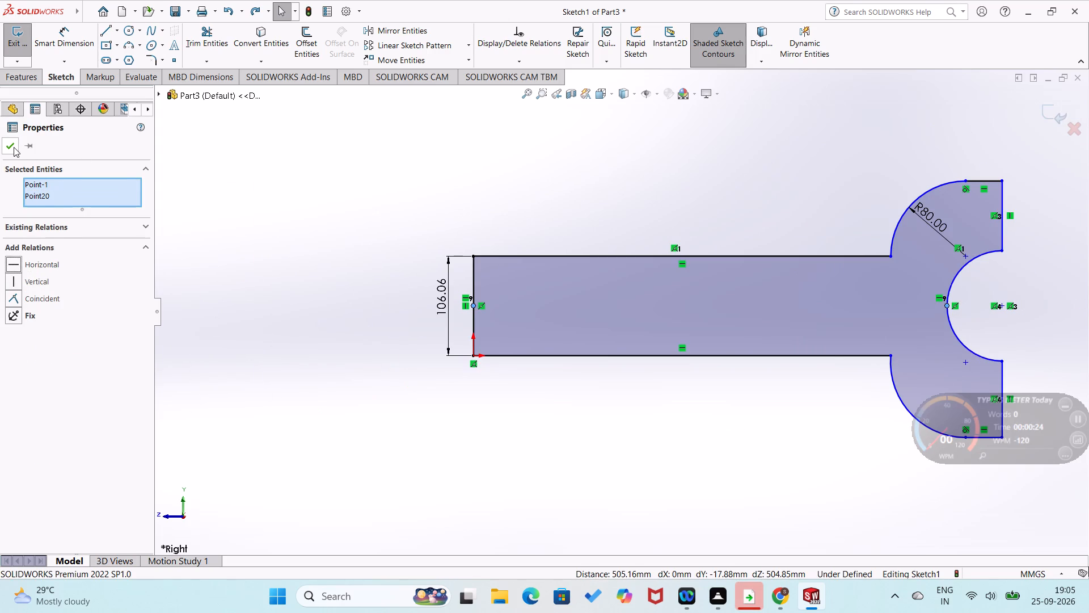
{"action": "left_click", "coordinate": [14, 146]}
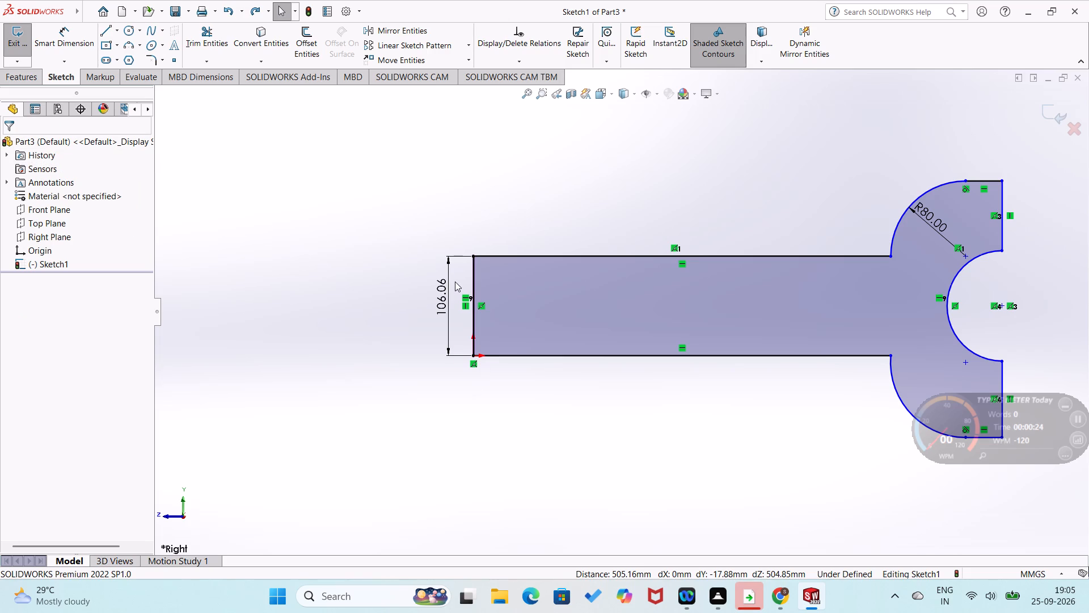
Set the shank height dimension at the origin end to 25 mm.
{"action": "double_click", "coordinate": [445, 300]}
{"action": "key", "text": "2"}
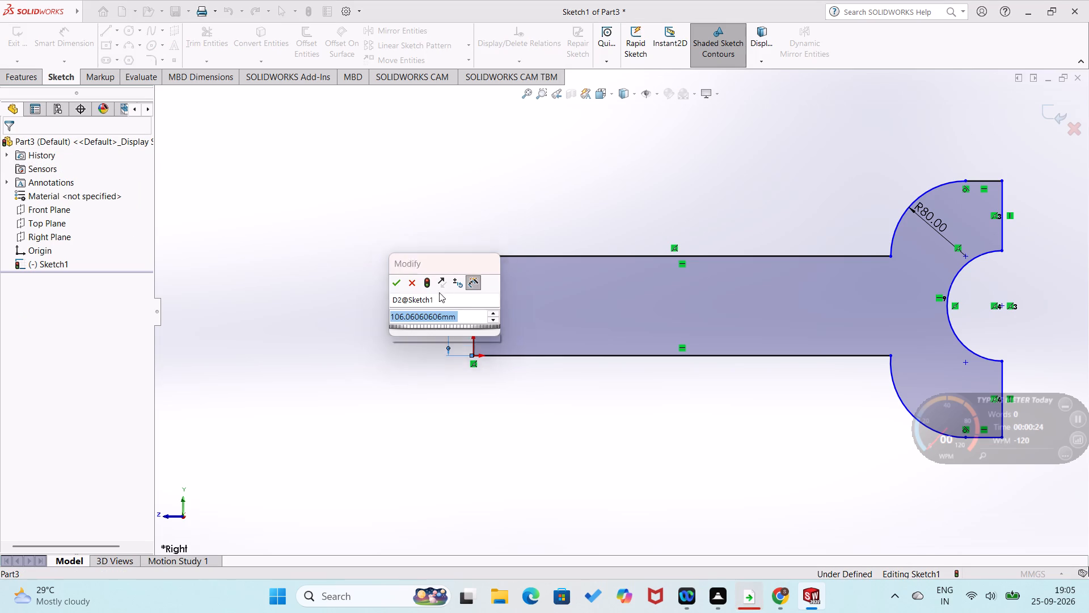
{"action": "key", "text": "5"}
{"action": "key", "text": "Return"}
Dimension the lower transition arc with a radius of 80 mm.
{"action": "scroll", "coordinate": [902, 329], "scroll_direction": "down", "scroll_amount": 1}
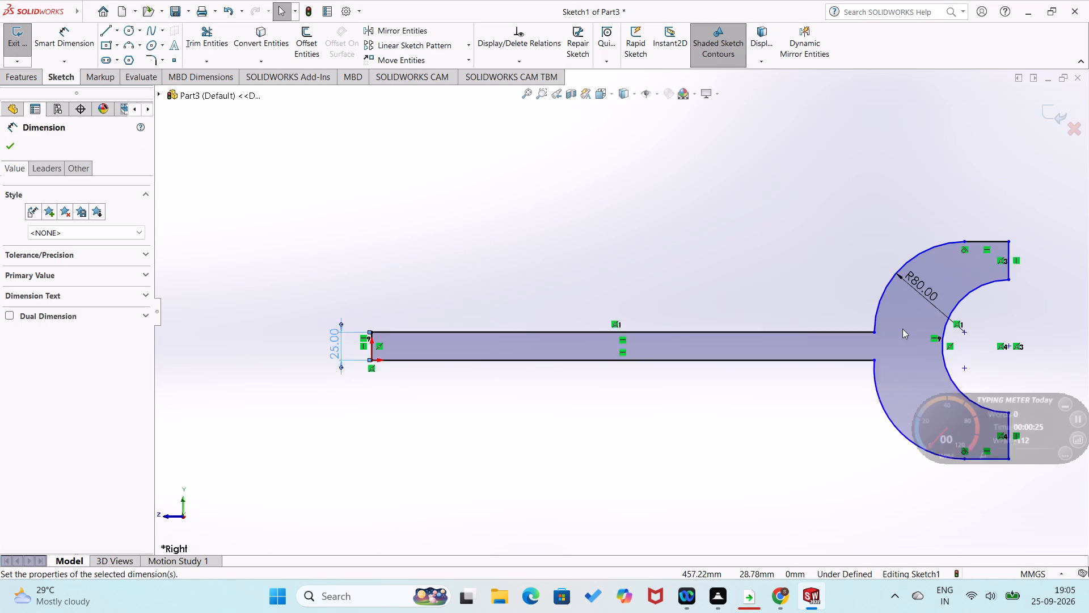
{"action": "scroll", "coordinate": [902, 329], "scroll_direction": "down", "scroll_amount": 1}
{"action": "right_click_drag", "start_coordinate": [821, 463], "coordinate": [830, 359]}
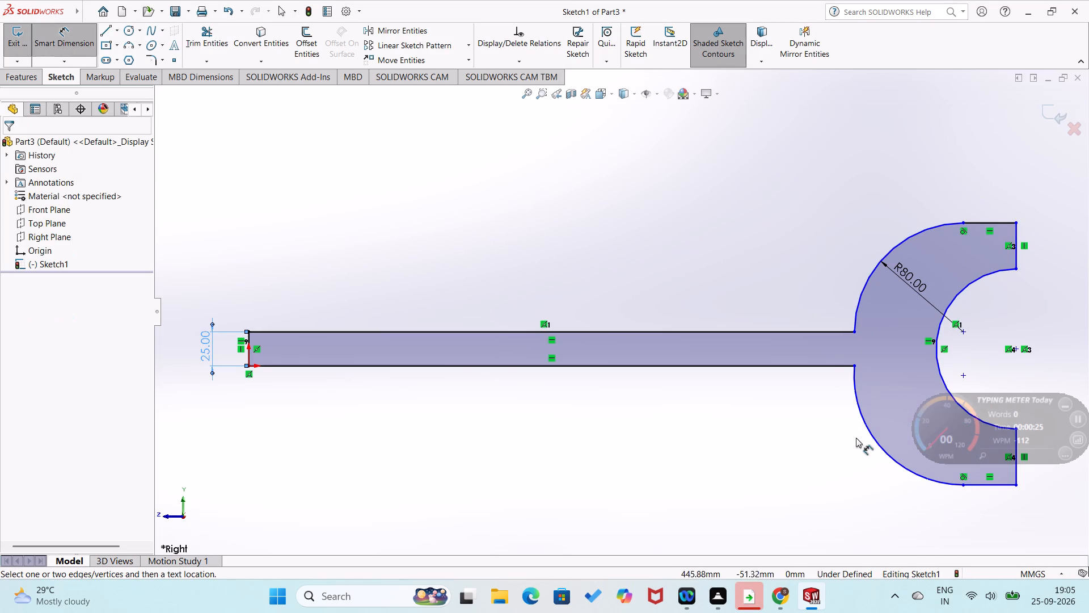
{"action": "left_click_drag", "start_coordinate": [868, 435], "coordinate": [874, 431]}
{"action": "left_click", "coordinate": [909, 407]}
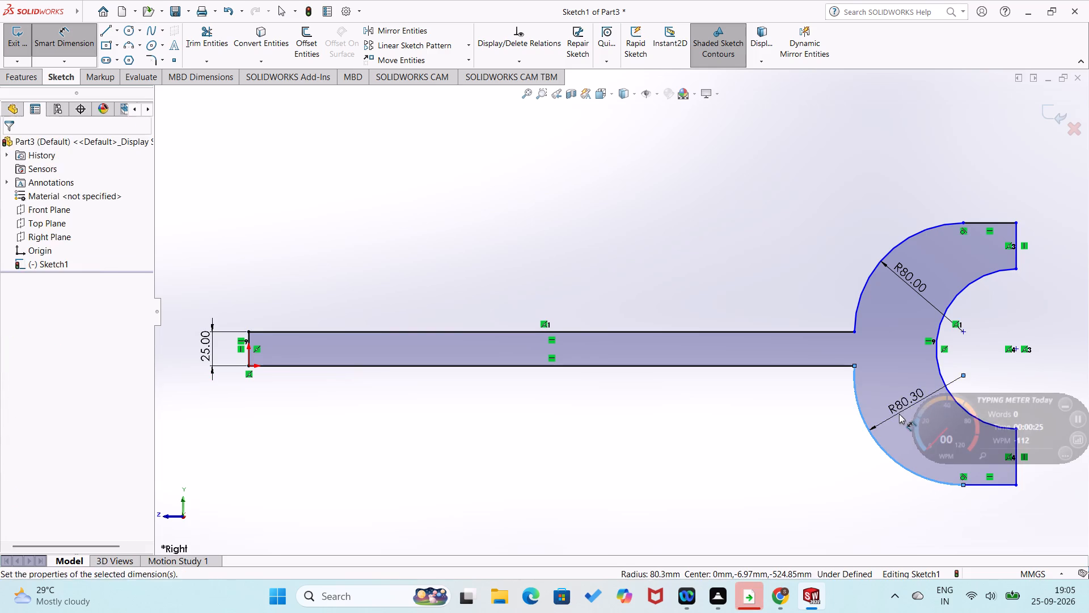
{"action": "type", "text": "80"}
{"action": "key", "text": "Return"}
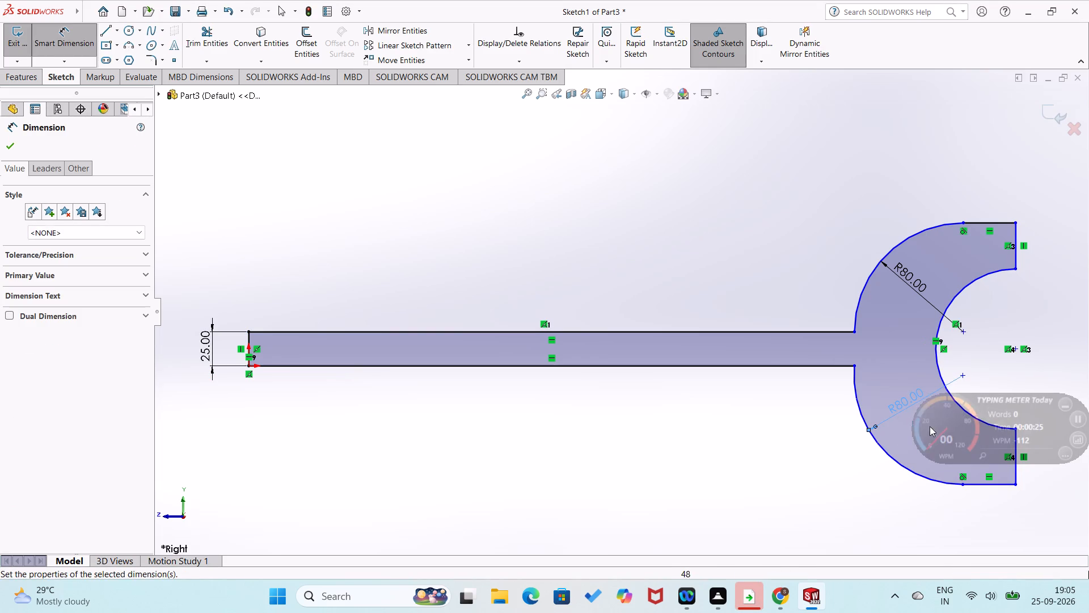
Dimension the end notch arc with a radius of 15 mm.
{"action": "scroll", "coordinate": [966, 325], "scroll_direction": "up", "scroll_amount": 2}
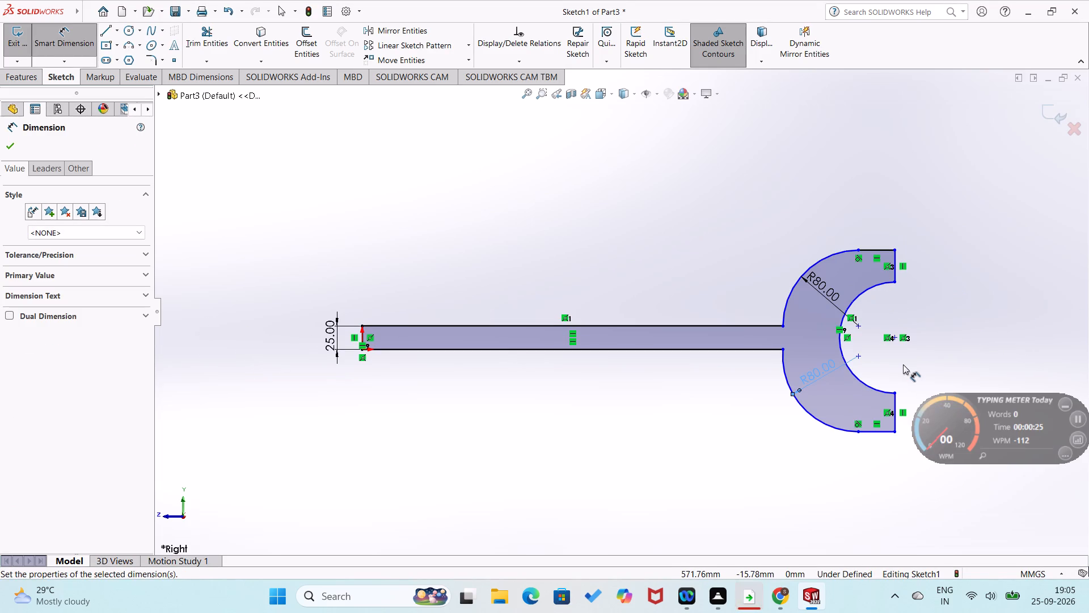
{"action": "left_click", "coordinate": [903, 364]}
{"action": "left_click", "coordinate": [841, 350]}
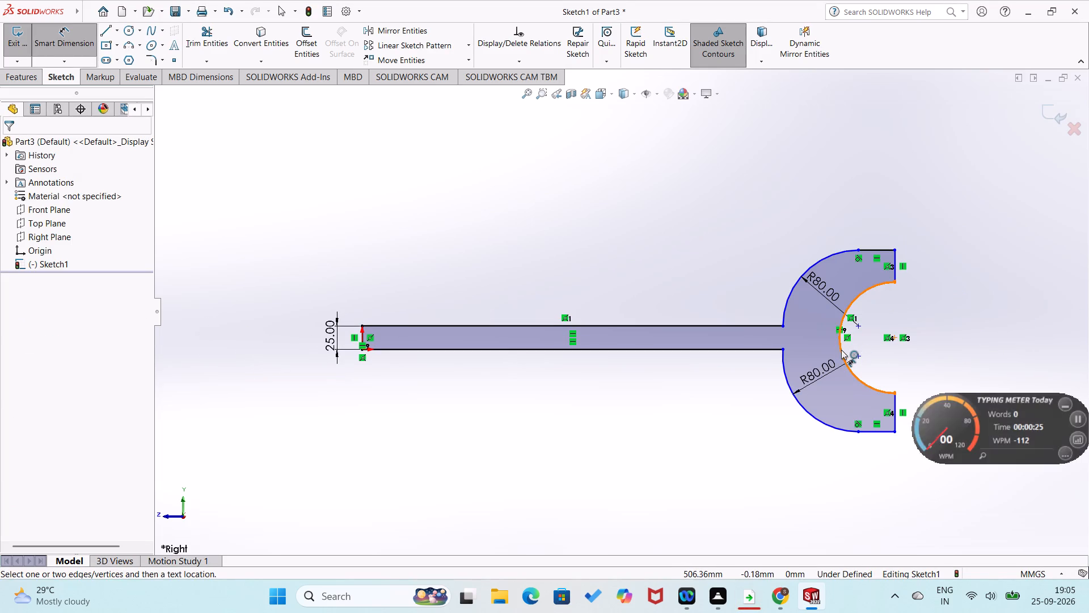
{"action": "left_click", "coordinate": [869, 340]}
{"action": "type", "text": "15"}
{"action": "key", "text": "Return"}
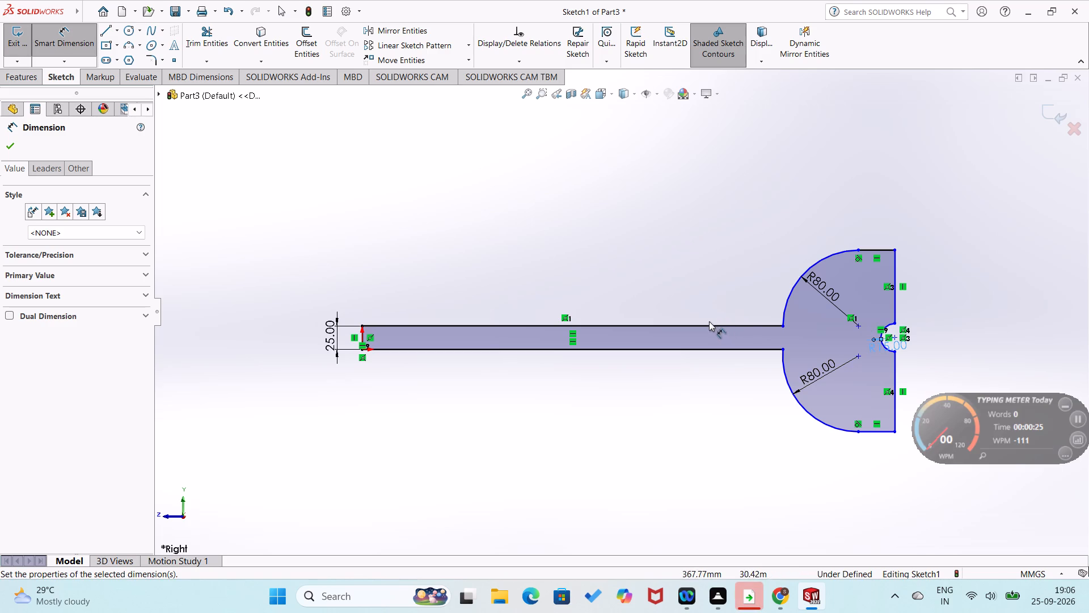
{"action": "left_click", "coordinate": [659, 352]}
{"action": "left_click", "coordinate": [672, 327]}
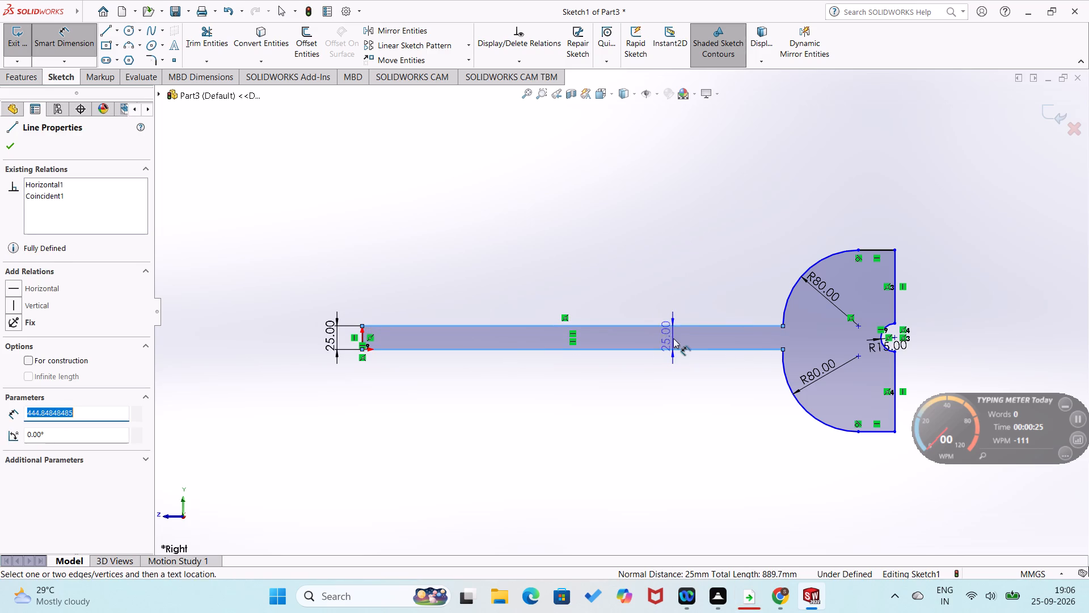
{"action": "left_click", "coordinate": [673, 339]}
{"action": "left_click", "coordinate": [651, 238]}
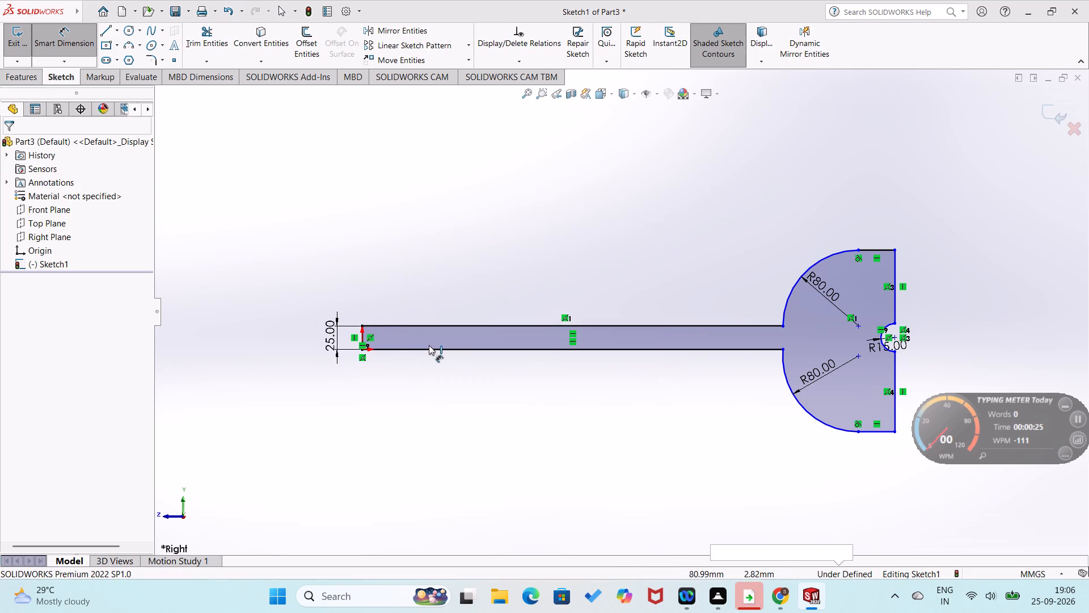
Set the shank height dimension at the origin end to 28 mm.
{"action": "double_click", "coordinate": [327, 335]}
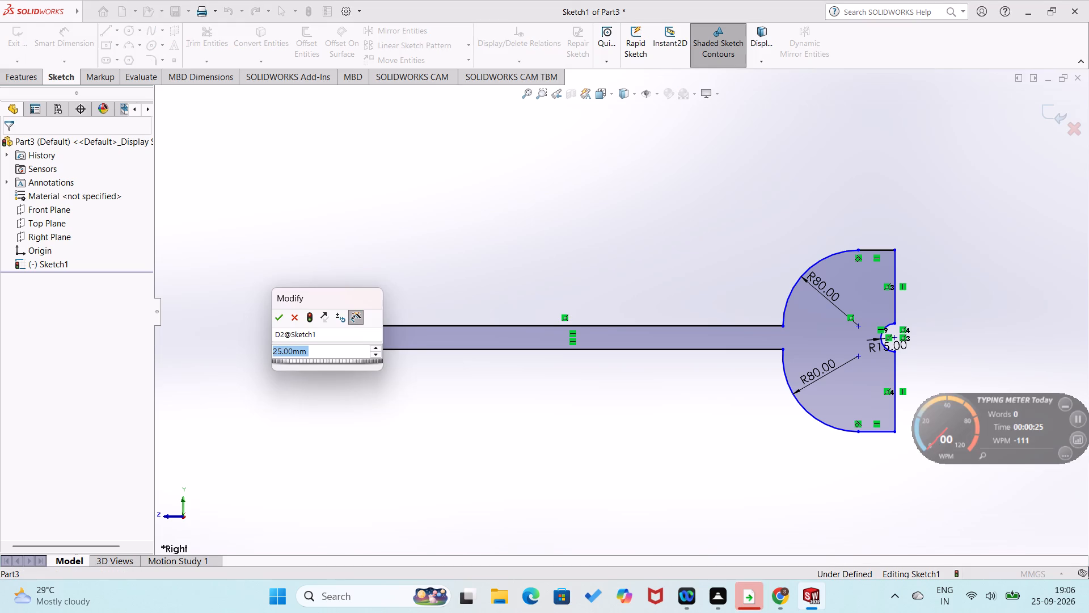
{"action": "key", "text": "2"}
{"action": "key", "text": "8"}
{"action": "key", "text": "Return"}
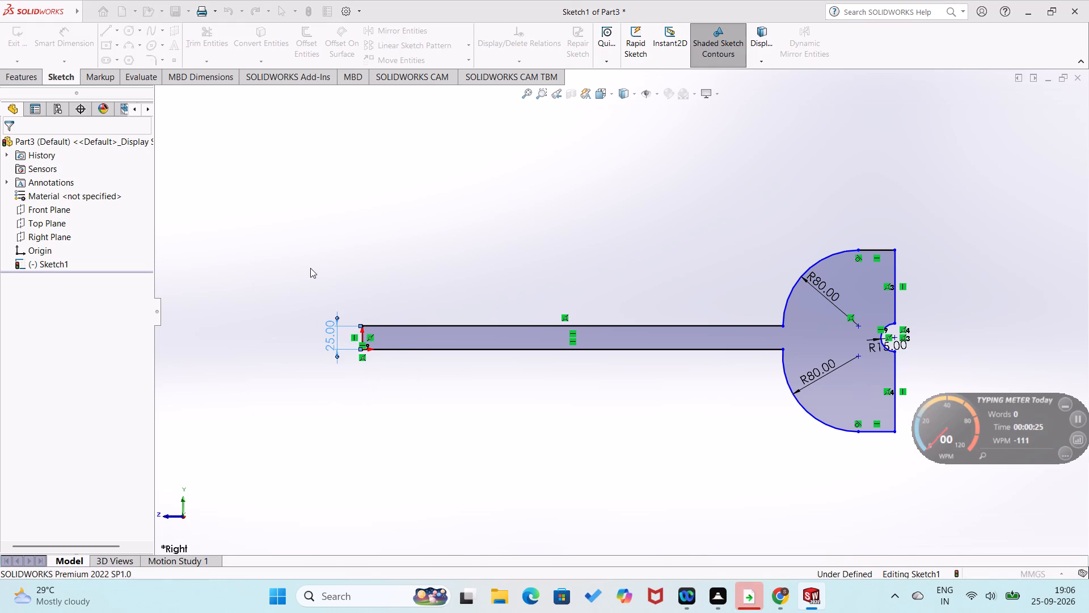
{"action": "left_click", "coordinate": [310, 268]}
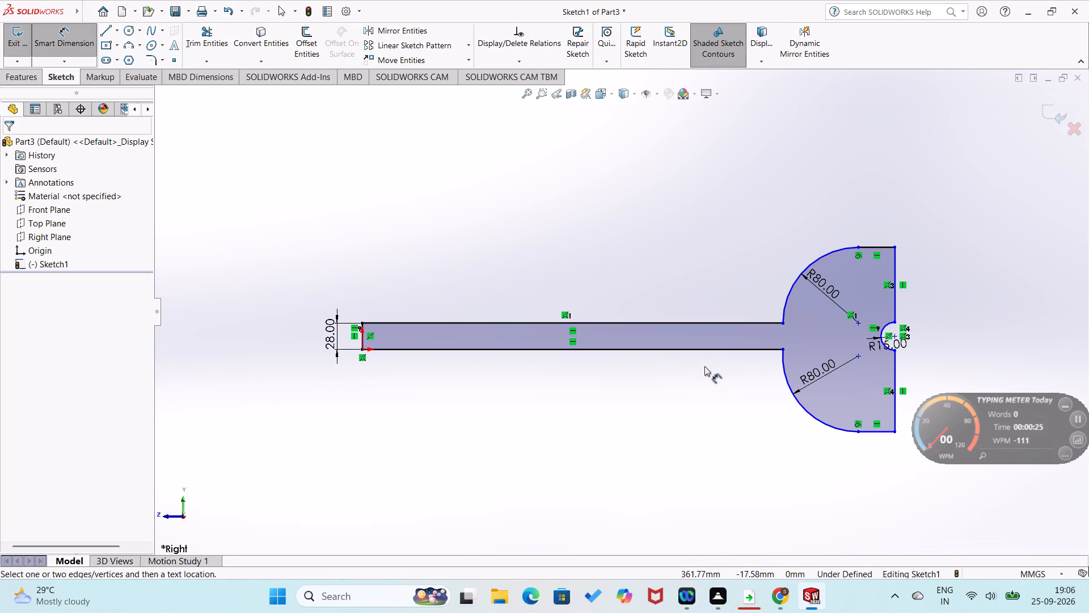
Draw a horizontal line about 79 mm long from the notch arc's centre outward, away from the shank.
{"action": "right_click_drag", "start_coordinate": [695, 371], "coordinate": [632, 388]}
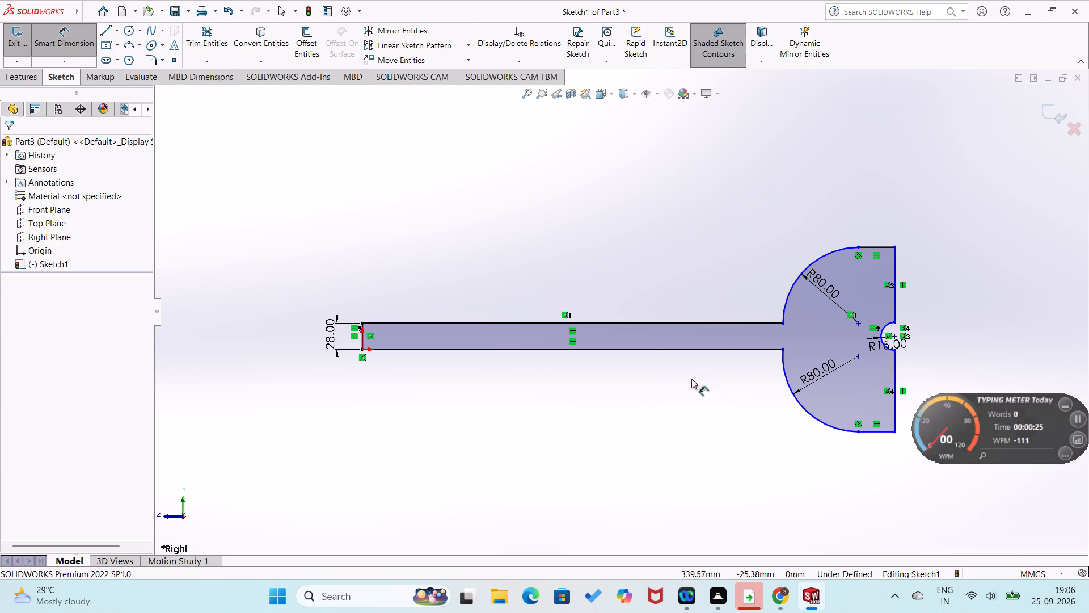
{"action": "left_click", "coordinate": [893, 333]}
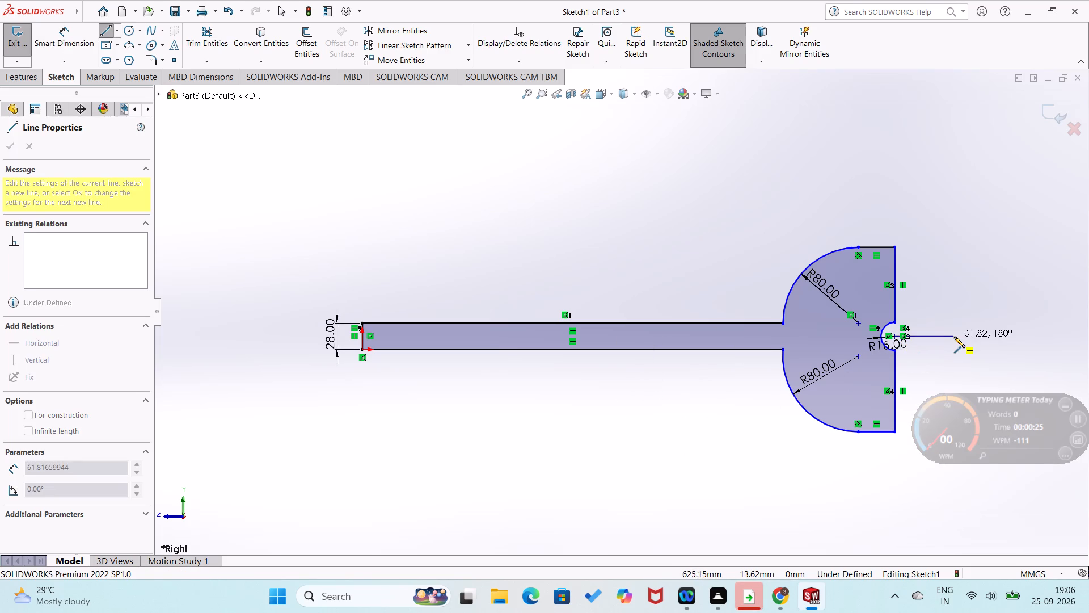
{"action": "left_click", "coordinate": [970, 337]}
Dimension the horizontal line extending from the notch centre to a length of 32 mm.
{"action": "right_click_drag", "start_coordinate": [995, 319], "coordinate": [995, 274]}
{"action": "right_click_drag", "start_coordinate": [974, 316], "coordinate": [991, 238]}
{"action": "left_click", "coordinate": [951, 338]}
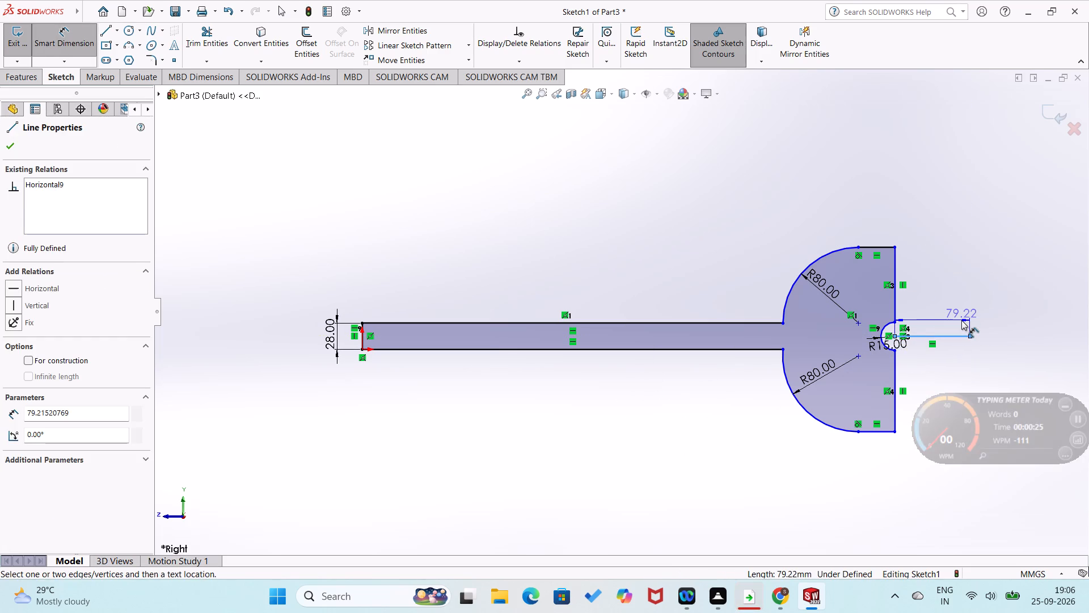
{"action": "left_click", "coordinate": [961, 320]}
{"action": "type", "text": "32"}
{"action": "key", "text": "Return"}
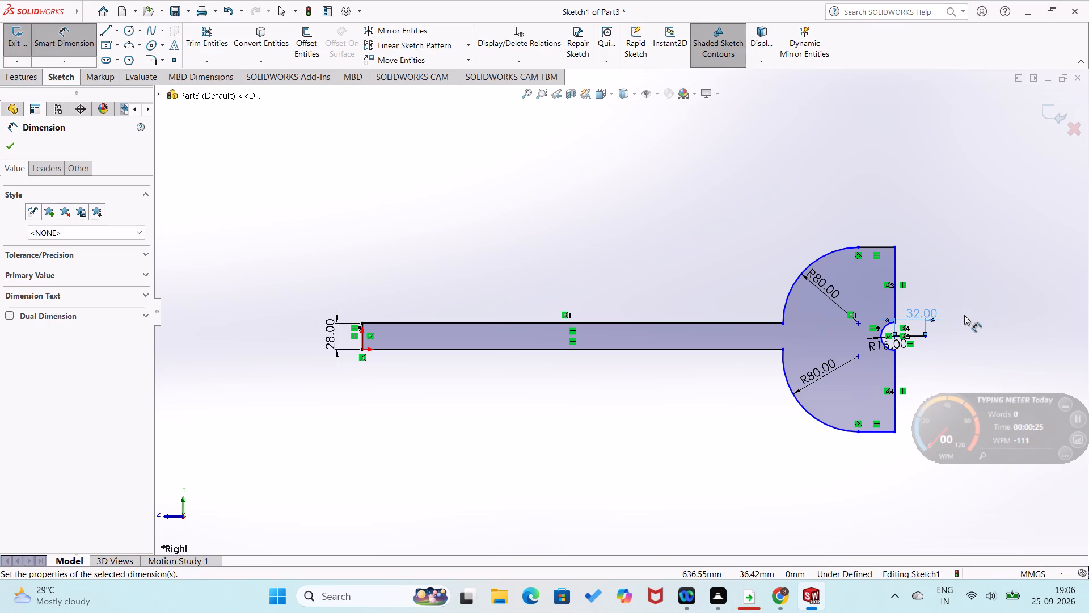
{"action": "scroll", "coordinate": [956, 326], "scroll_direction": "down", "scroll_amount": 1}
{"action": "left_click", "coordinate": [956, 328]}
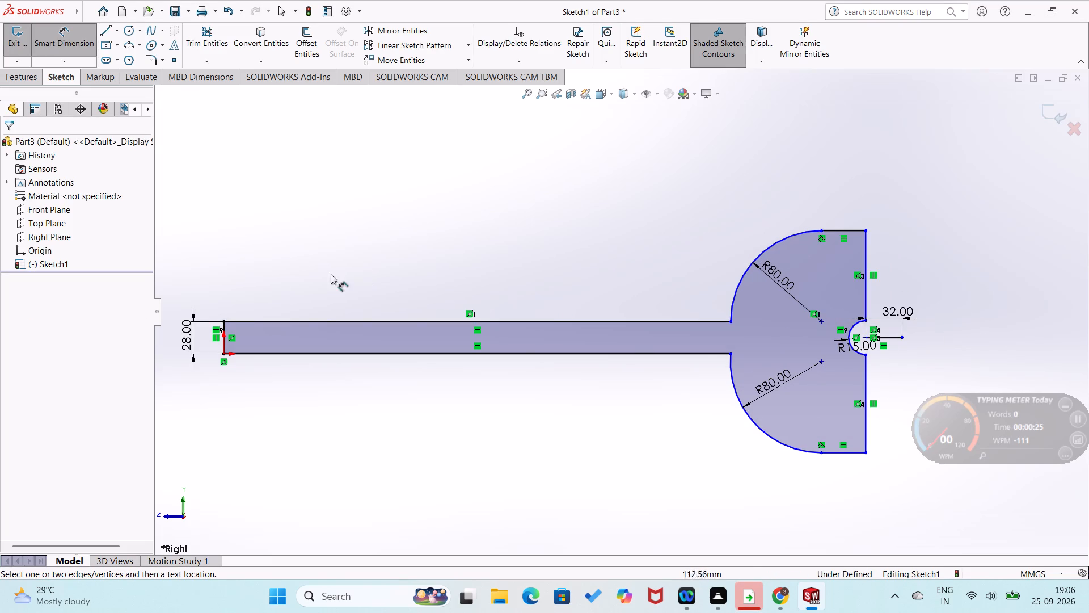
Dimension the overall horizontal length from the origin to the outer end of the 32 mm line, setting it to 130 mm.
{"action": "left_click", "coordinate": [223, 354]}
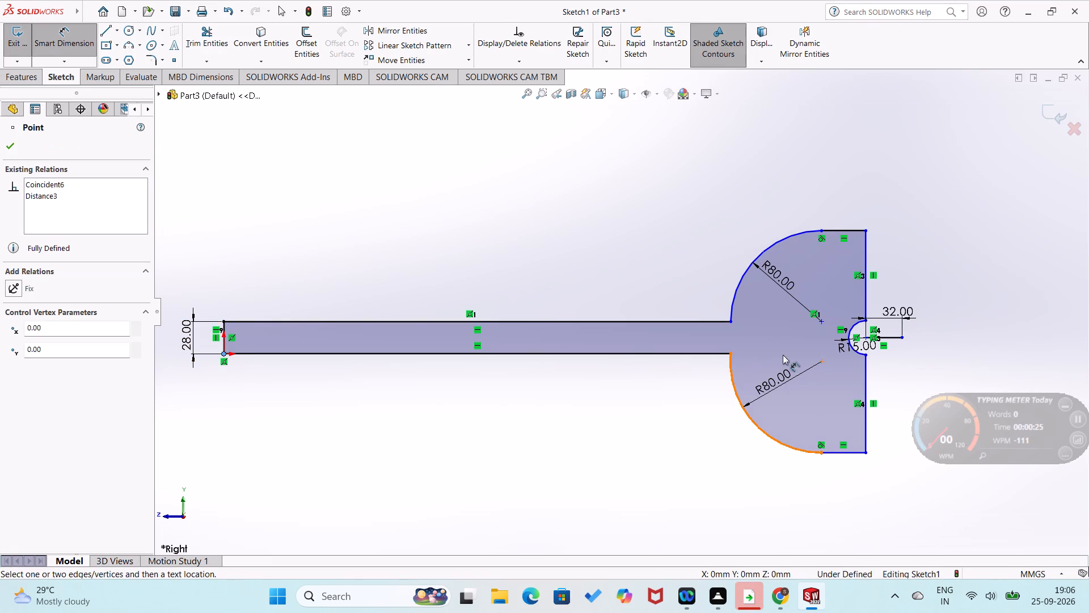
{"action": "left_click", "coordinate": [902, 338]}
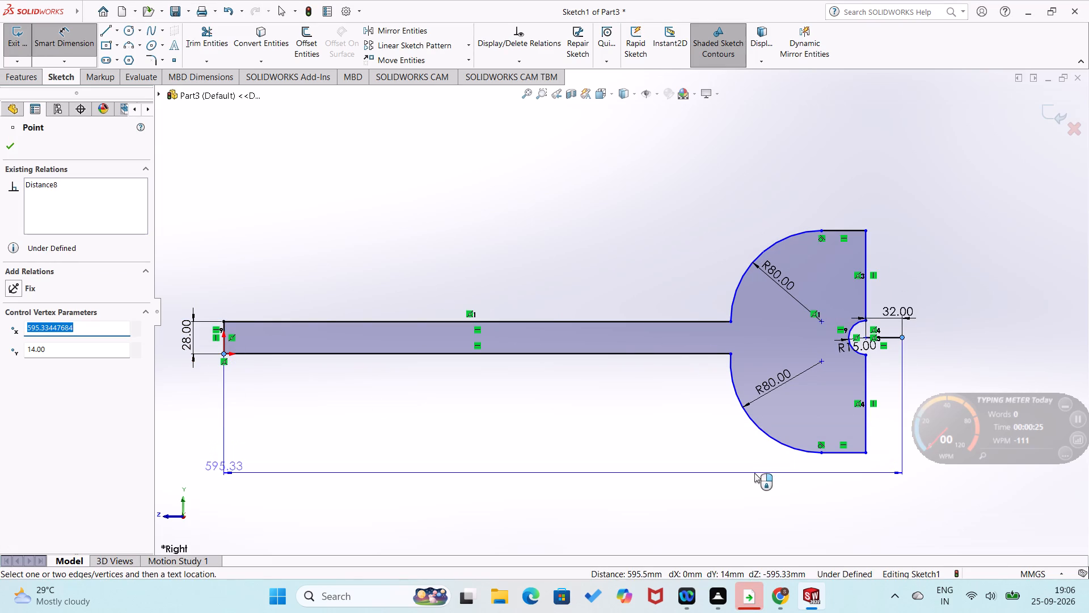
{"action": "left_click", "coordinate": [771, 478]}
{"action": "type", "text": "130"}
{"action": "key", "text": "Return"}
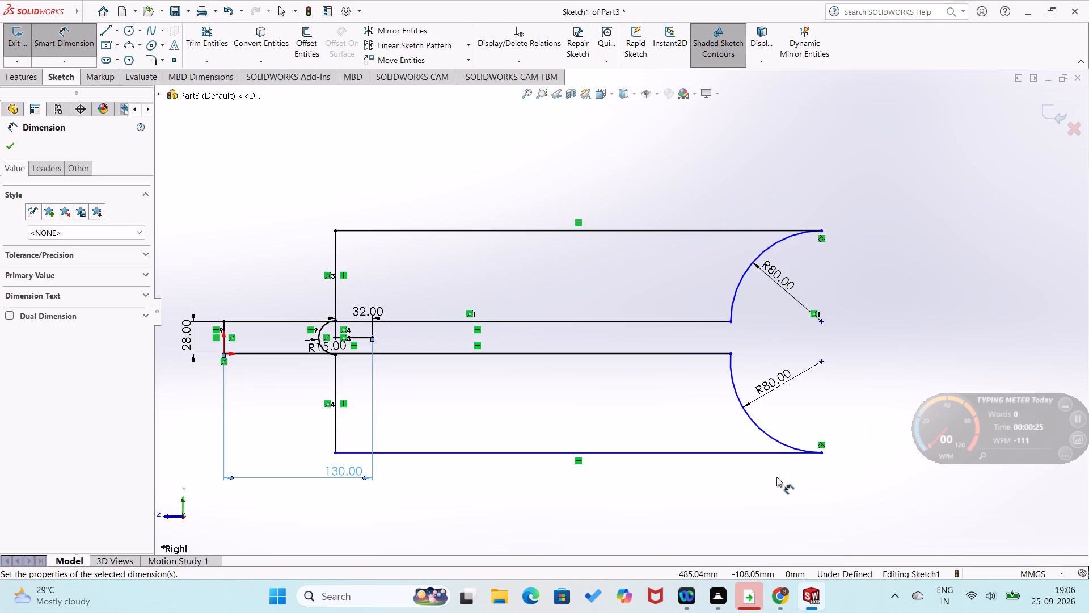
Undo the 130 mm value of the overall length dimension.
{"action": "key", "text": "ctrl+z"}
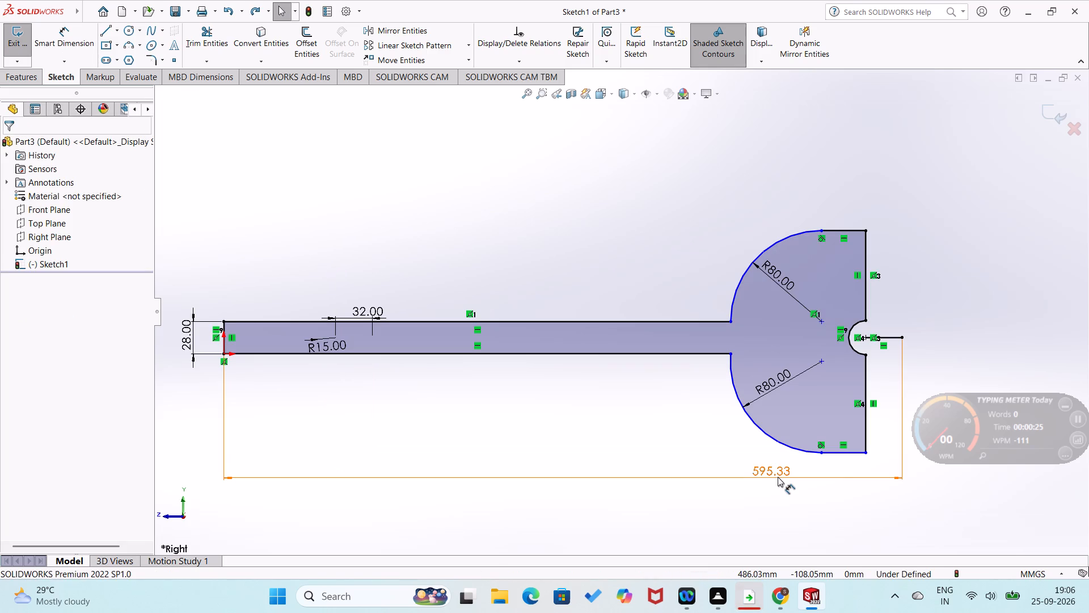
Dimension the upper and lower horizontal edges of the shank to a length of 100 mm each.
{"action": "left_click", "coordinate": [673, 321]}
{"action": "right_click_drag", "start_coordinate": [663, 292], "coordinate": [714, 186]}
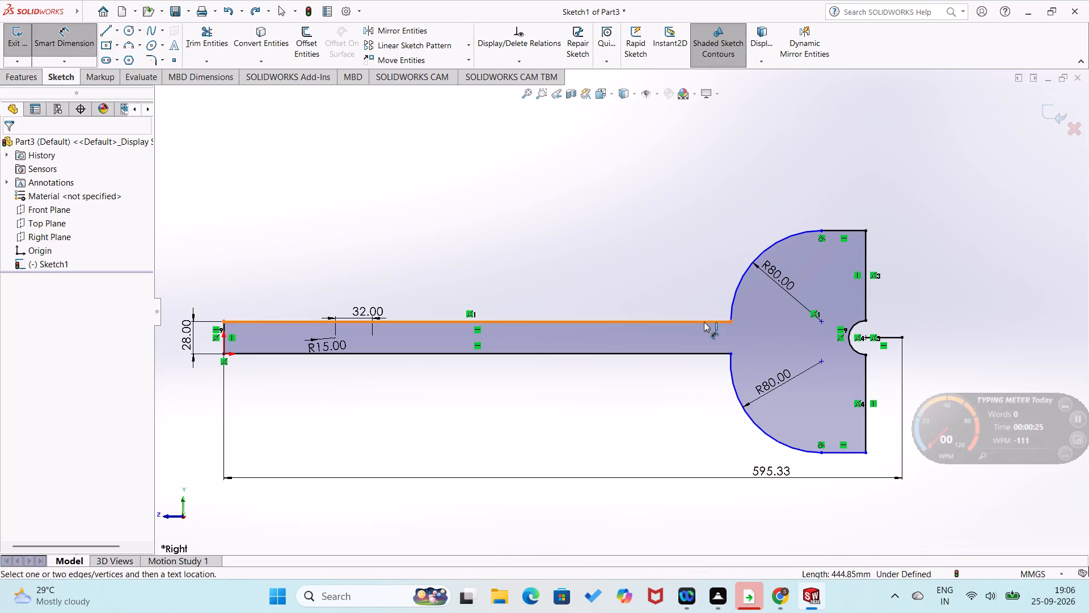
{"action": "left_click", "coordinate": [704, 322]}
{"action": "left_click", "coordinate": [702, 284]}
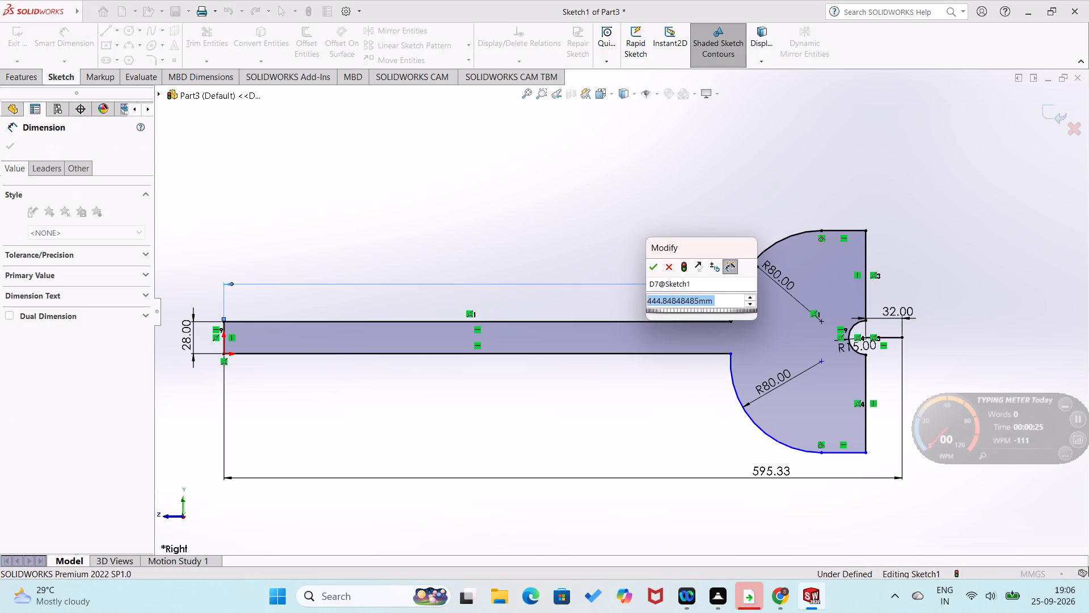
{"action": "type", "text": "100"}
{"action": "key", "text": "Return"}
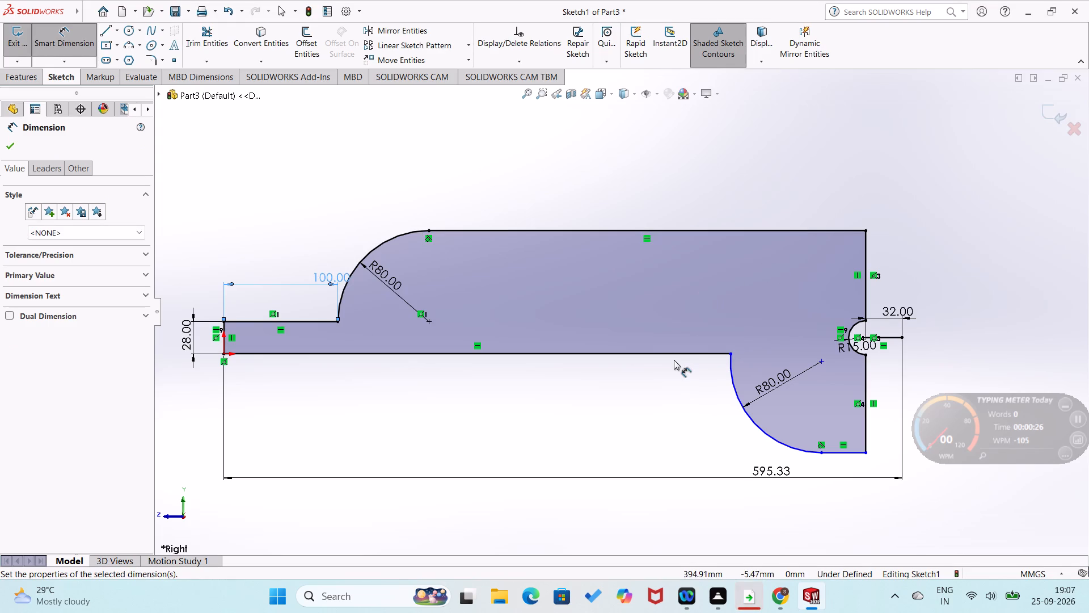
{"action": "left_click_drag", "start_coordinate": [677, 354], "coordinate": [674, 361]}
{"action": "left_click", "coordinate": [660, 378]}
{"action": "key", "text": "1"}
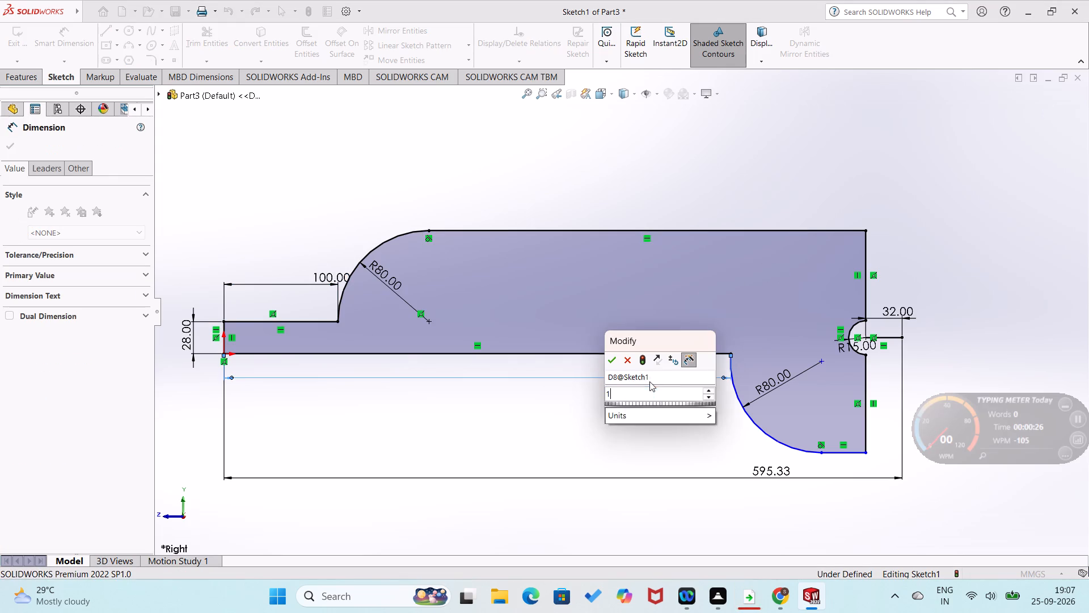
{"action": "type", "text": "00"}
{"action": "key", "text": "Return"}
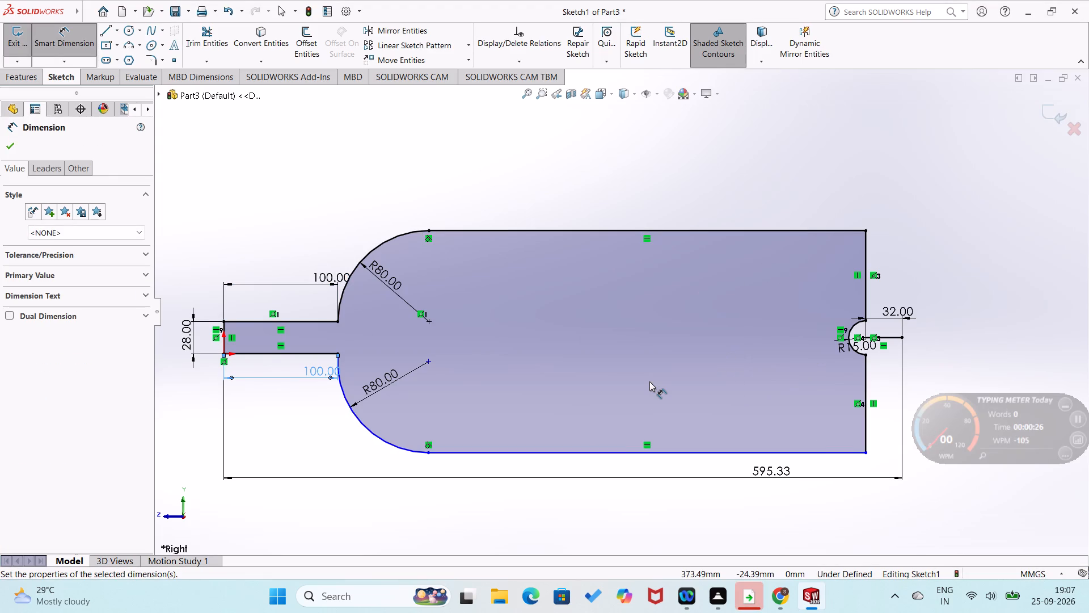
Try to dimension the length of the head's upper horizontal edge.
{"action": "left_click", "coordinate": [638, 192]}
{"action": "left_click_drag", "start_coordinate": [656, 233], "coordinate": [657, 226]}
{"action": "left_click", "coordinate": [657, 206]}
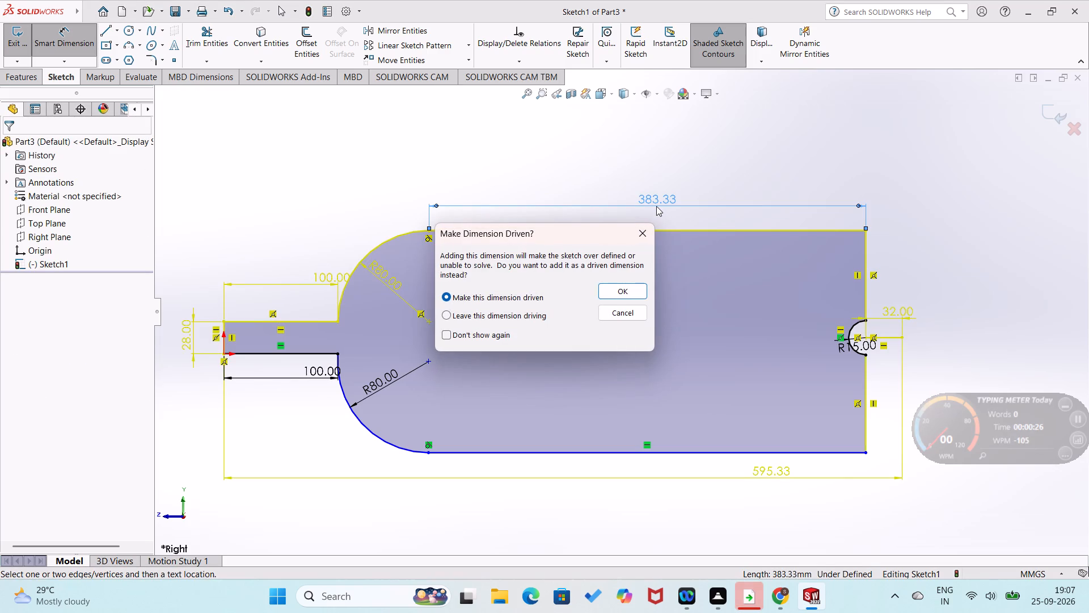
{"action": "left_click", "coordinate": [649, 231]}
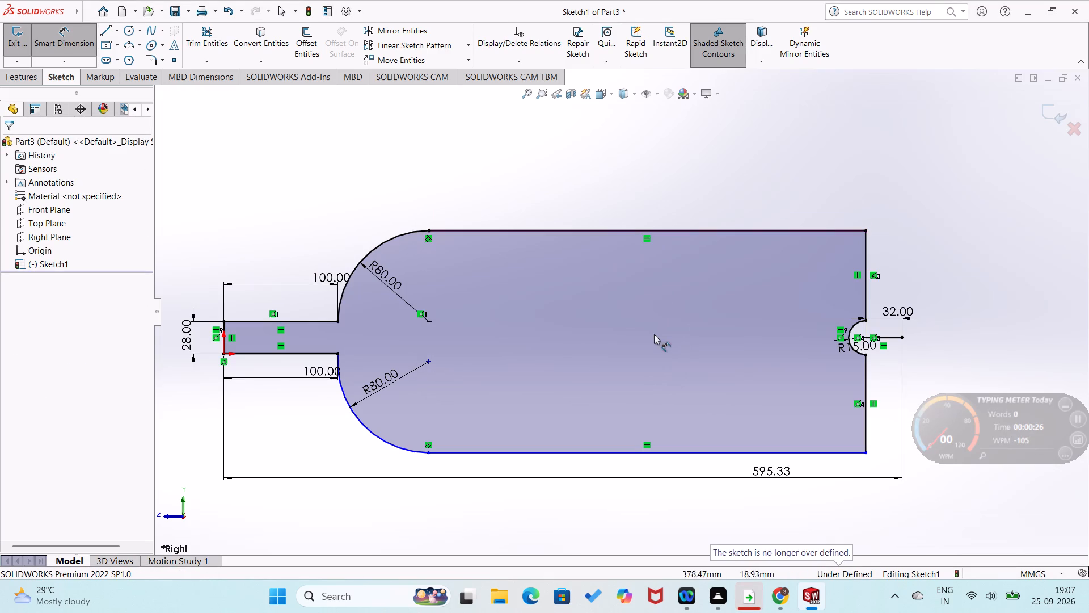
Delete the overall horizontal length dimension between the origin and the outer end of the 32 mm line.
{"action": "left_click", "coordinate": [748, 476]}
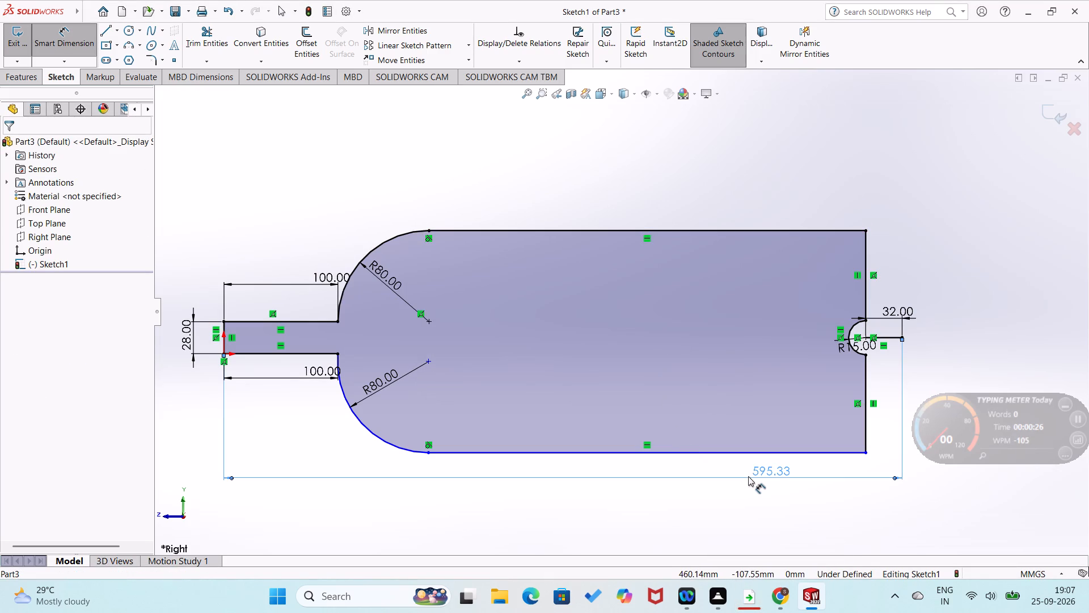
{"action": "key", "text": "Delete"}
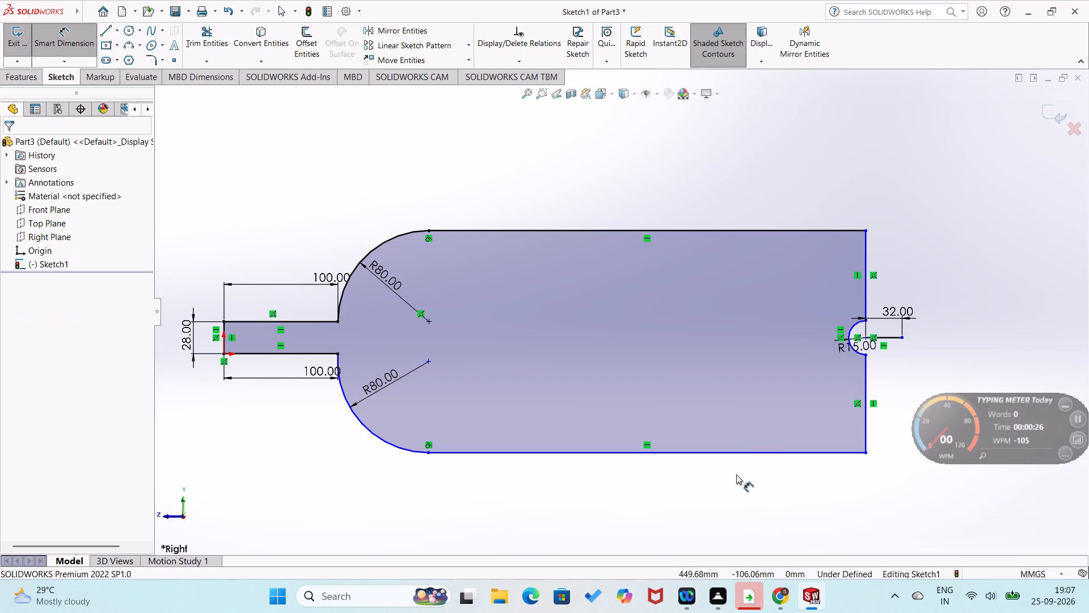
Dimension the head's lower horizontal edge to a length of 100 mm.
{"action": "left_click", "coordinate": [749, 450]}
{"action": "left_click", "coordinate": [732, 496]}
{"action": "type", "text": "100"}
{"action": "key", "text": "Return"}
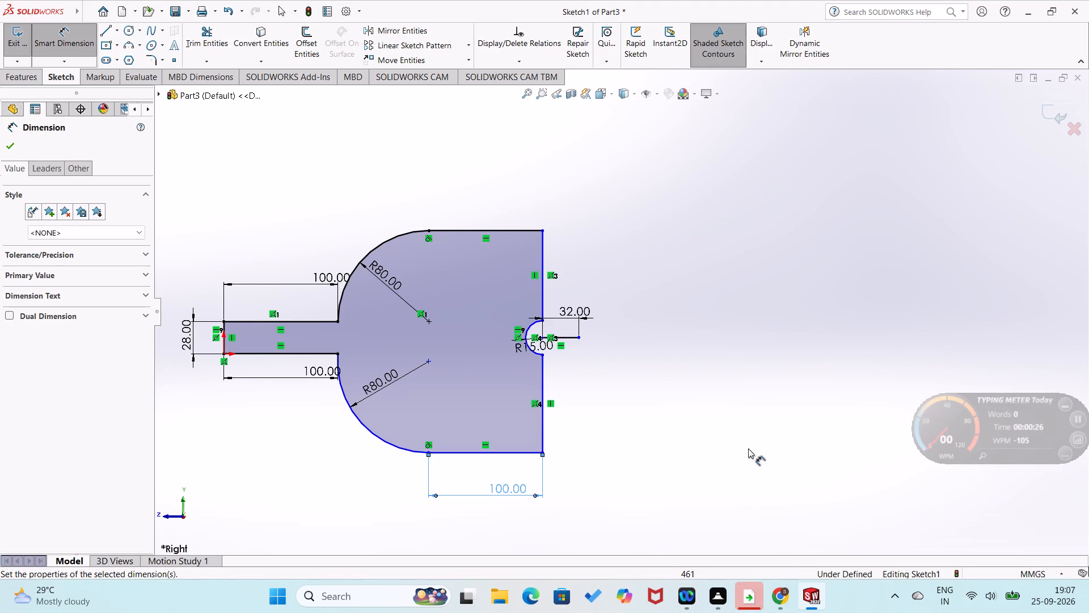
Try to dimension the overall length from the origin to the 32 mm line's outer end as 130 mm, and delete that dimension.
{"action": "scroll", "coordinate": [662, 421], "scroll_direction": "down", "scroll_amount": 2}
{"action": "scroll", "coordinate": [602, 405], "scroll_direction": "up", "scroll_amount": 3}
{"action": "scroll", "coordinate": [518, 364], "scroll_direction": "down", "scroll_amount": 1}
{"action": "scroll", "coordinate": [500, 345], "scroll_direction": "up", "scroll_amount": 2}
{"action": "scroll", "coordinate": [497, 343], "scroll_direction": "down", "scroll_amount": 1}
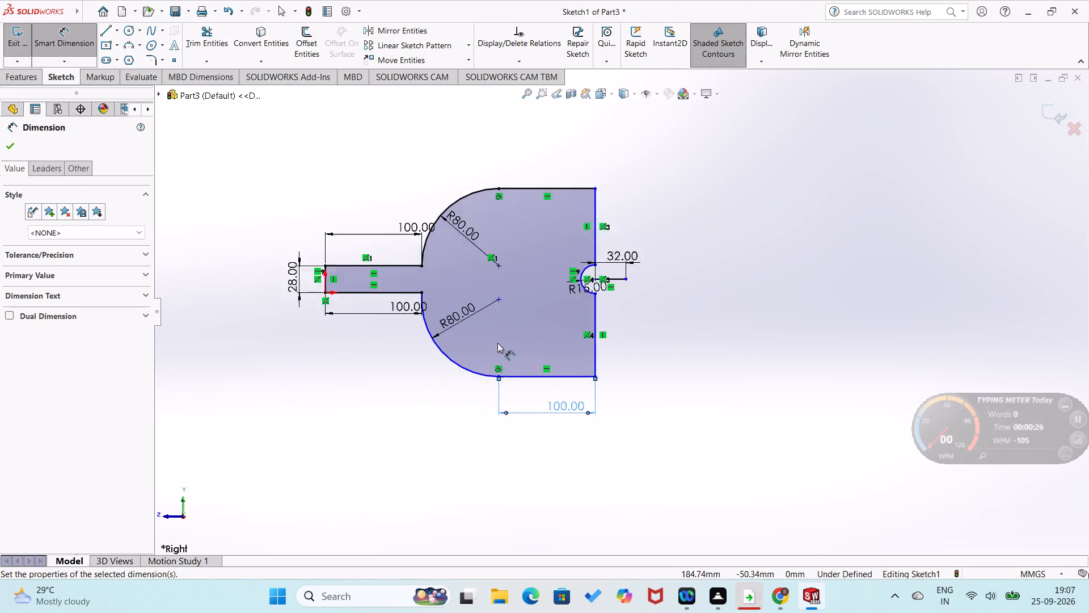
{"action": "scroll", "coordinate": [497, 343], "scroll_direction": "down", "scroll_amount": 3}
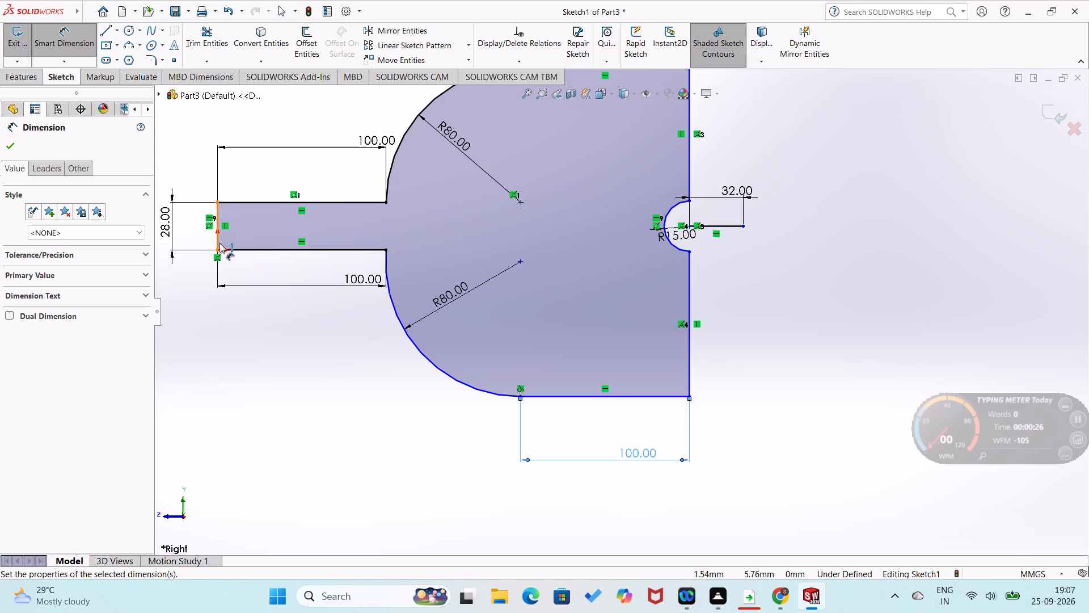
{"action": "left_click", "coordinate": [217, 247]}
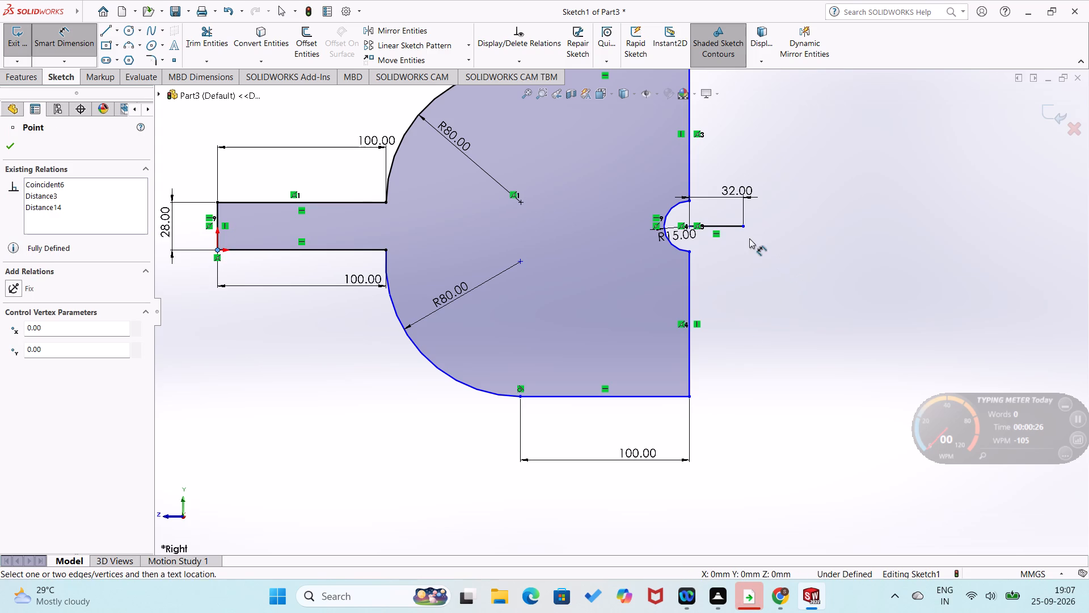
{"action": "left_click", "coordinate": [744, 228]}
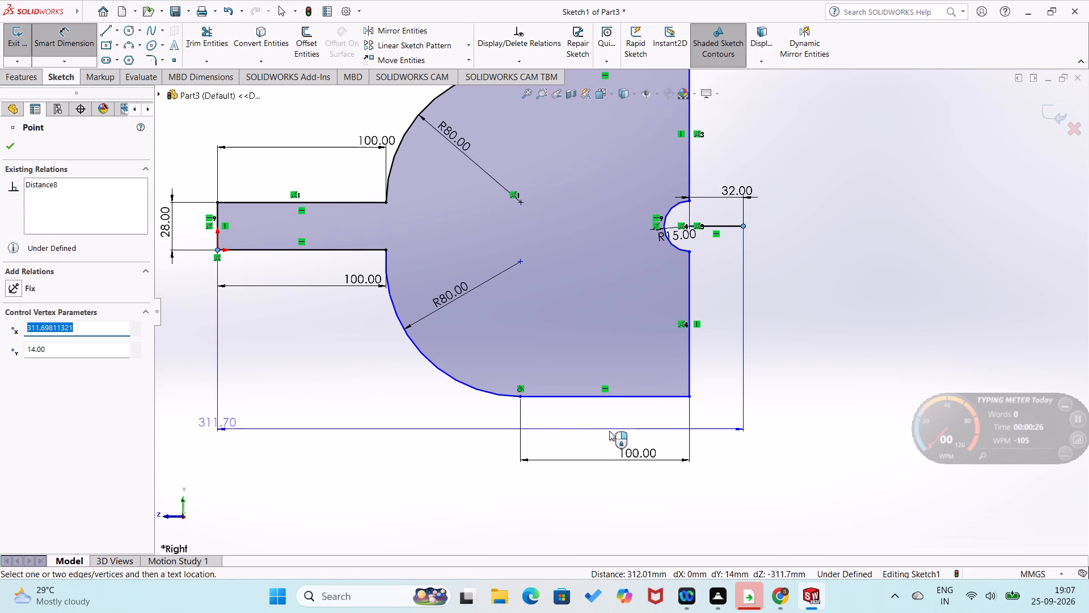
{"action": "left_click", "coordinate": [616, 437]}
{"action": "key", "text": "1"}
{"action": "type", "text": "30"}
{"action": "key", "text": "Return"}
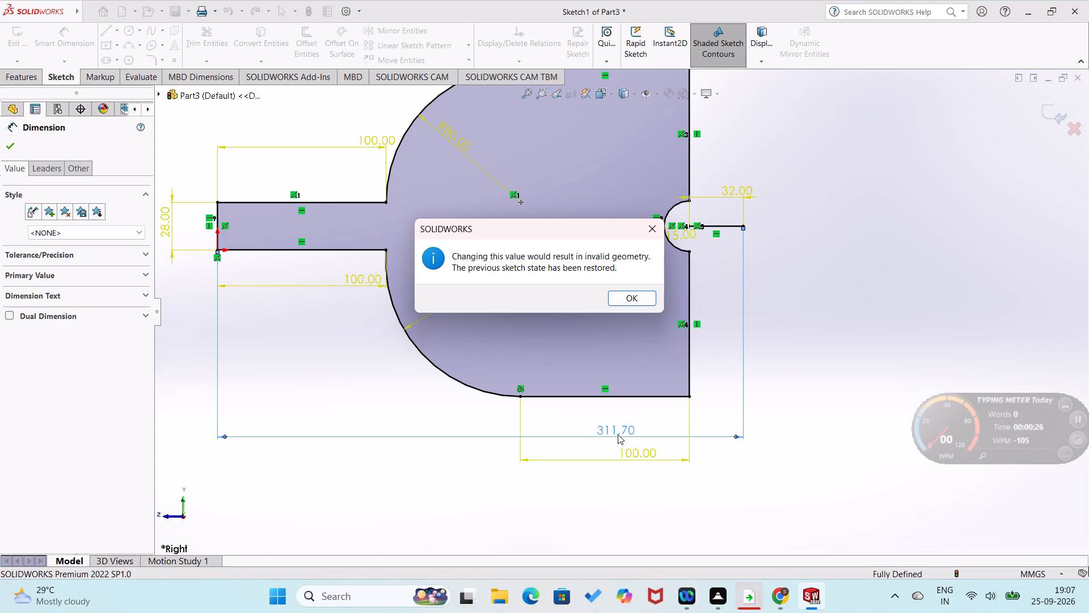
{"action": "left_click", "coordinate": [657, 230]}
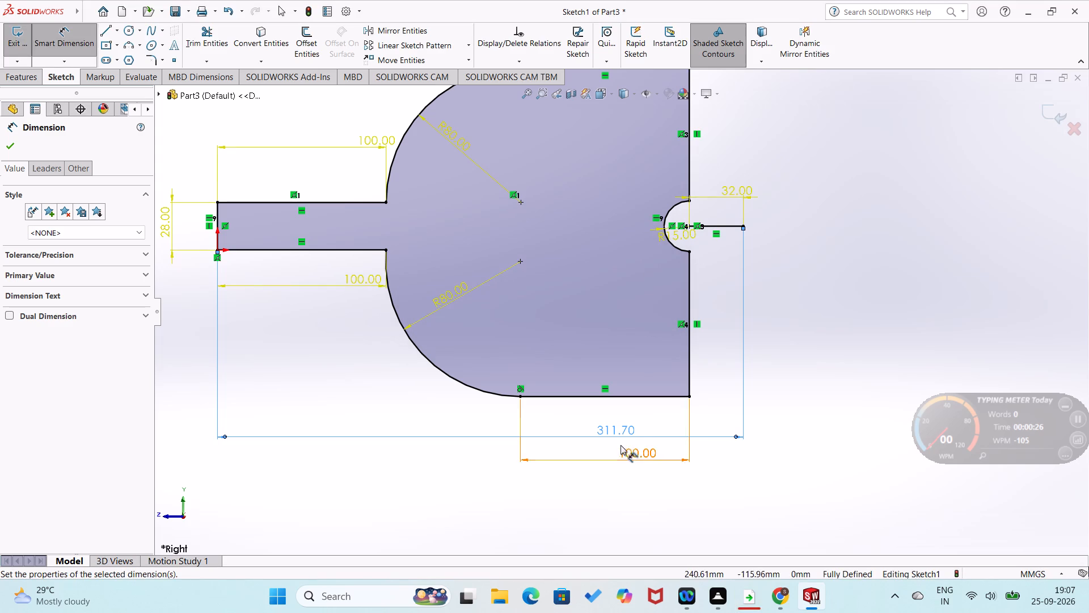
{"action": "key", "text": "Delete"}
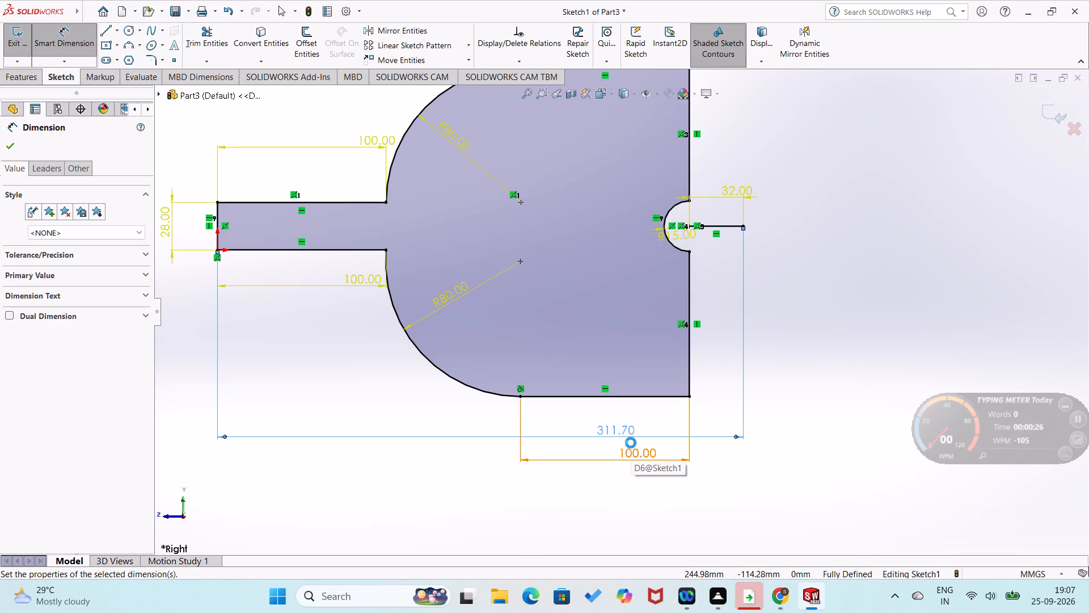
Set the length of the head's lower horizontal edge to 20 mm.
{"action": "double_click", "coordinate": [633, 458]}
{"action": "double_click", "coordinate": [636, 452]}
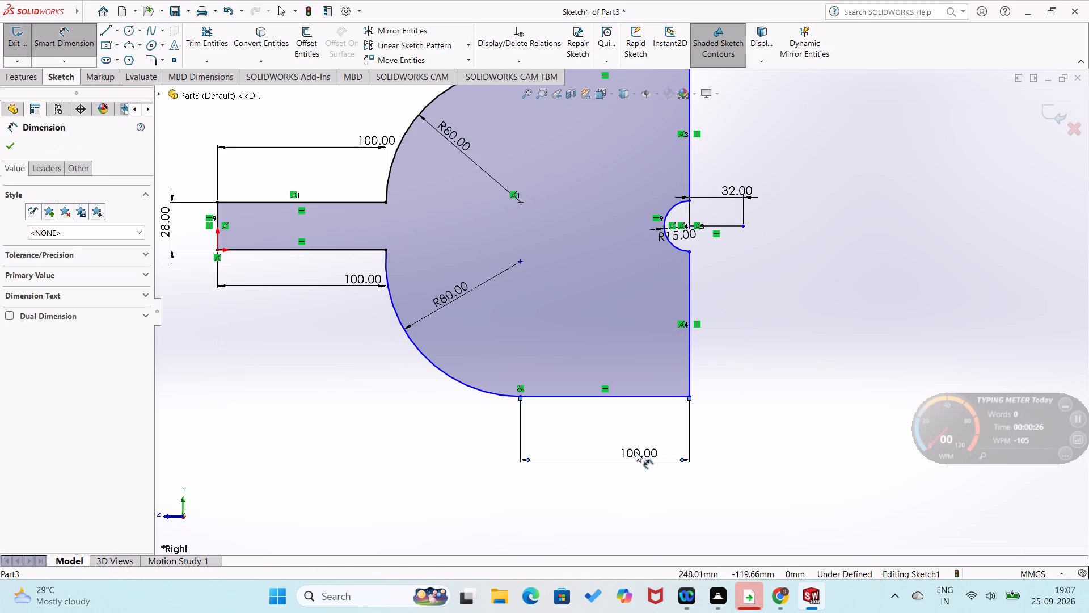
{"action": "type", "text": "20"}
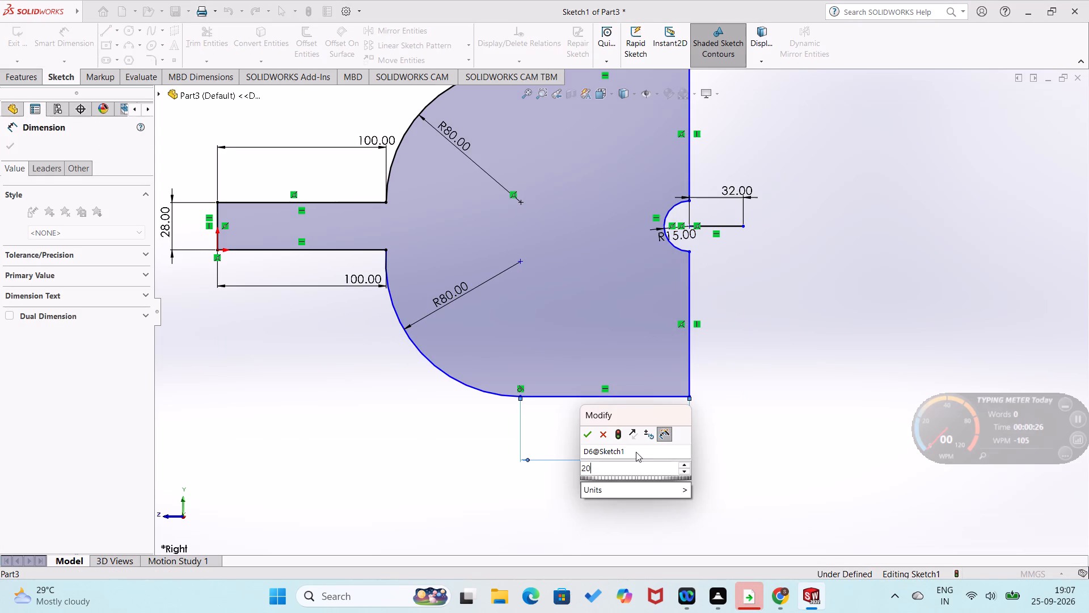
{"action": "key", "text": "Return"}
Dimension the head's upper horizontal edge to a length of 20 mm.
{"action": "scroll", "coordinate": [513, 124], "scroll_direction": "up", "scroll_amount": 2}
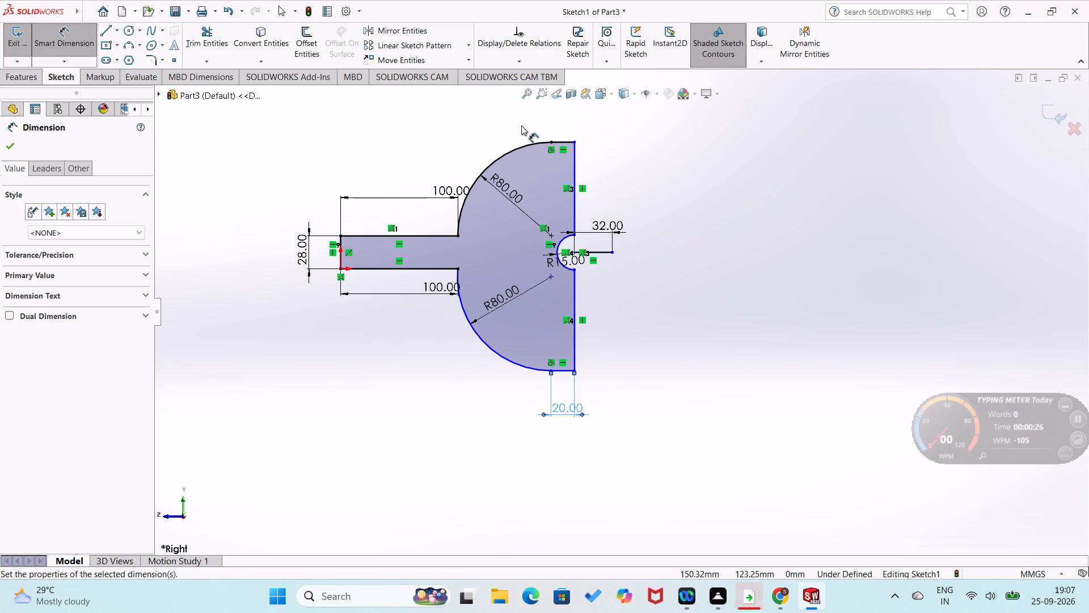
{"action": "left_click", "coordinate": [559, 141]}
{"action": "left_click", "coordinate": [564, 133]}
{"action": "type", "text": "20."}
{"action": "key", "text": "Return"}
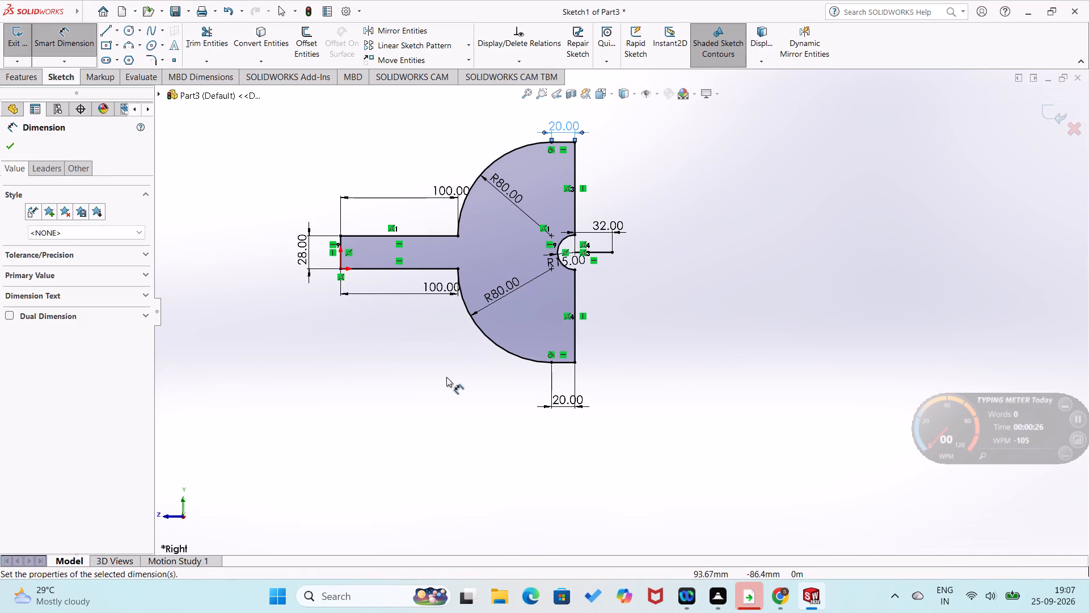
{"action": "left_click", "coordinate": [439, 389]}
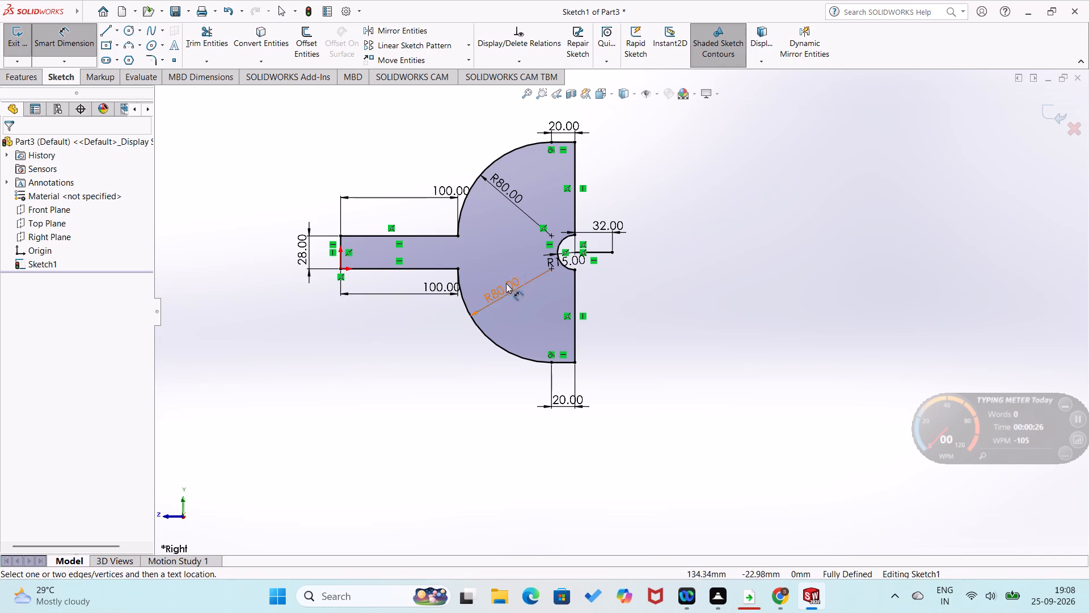
Close the part without saving its changes.
{"action": "left_click", "coordinate": [1077, 74]}
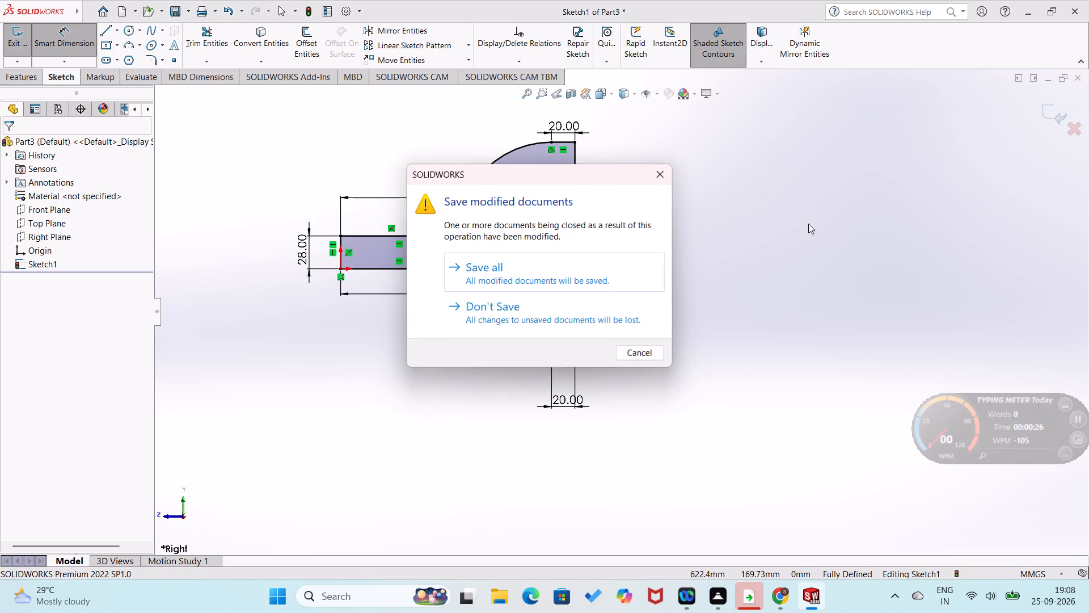
{"action": "left_click", "coordinate": [637, 319]}
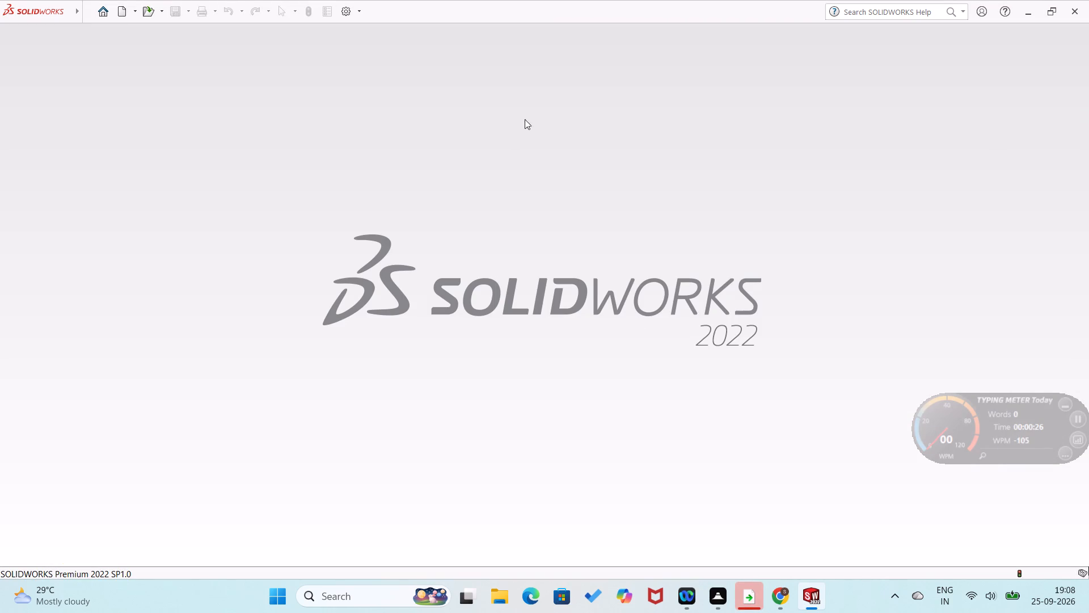
Create a new part and start a sketch on the Top Plane.
{"action": "left_click", "coordinate": [102, 15]}
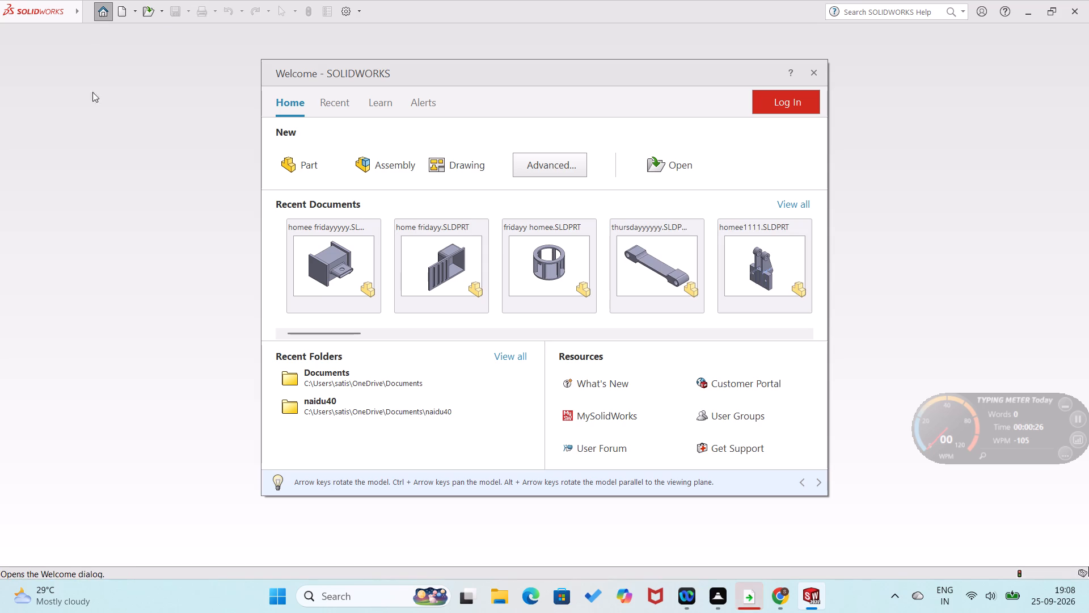
{"action": "left_click", "coordinate": [303, 164]}
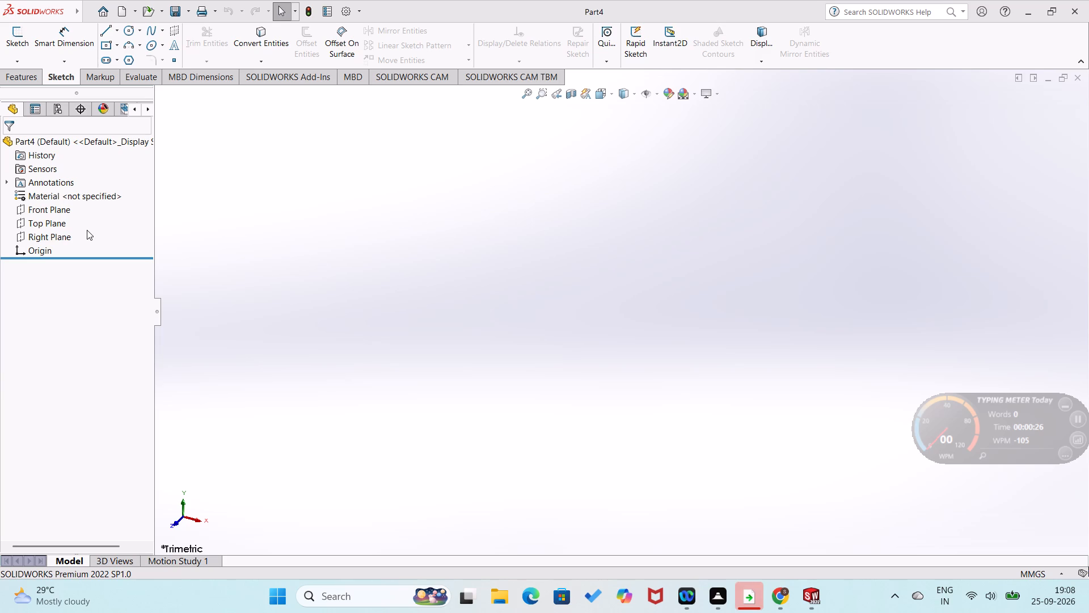
{"action": "left_click", "coordinate": [59, 219]}
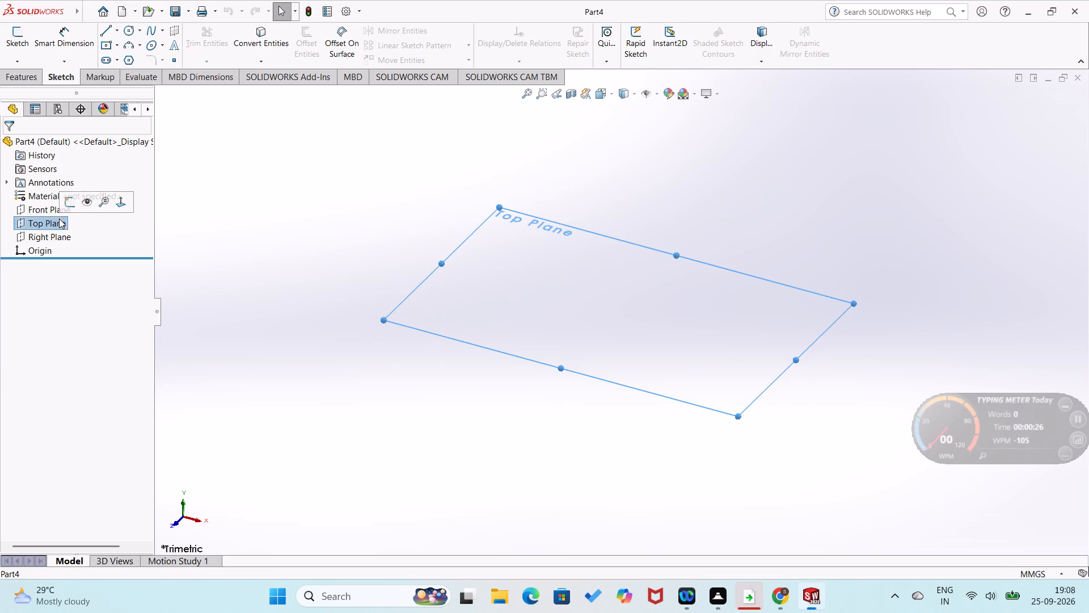
{"action": "left_click", "coordinate": [68, 202]}
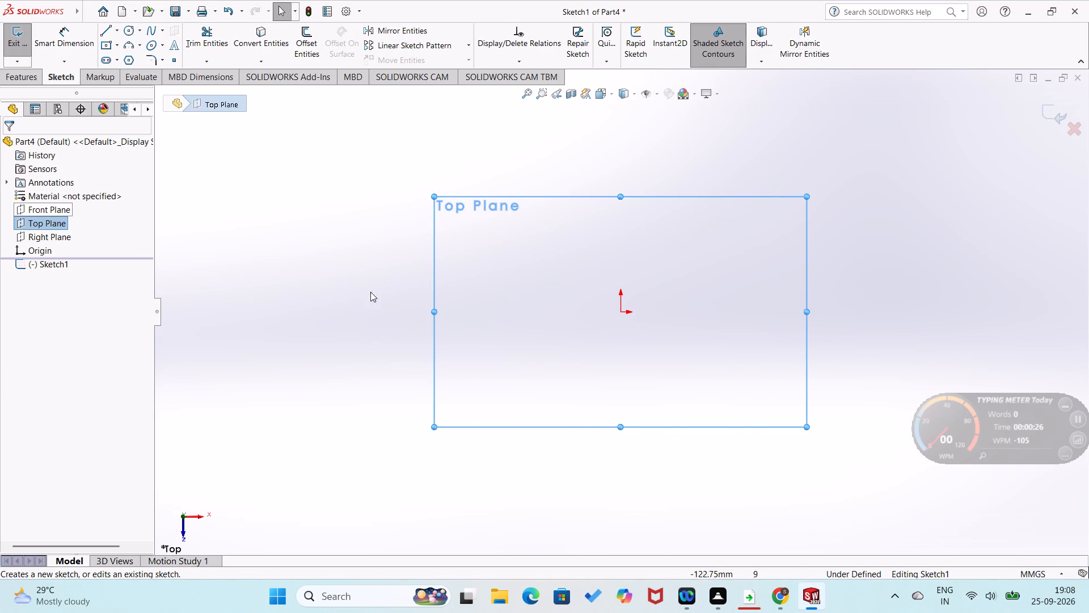
Draw two concentric circles centred on the origin, with radii of about 33 mm and 15 mm.
{"action": "right_click_drag", "start_coordinate": [437, 300], "coordinate": [515, 314]}
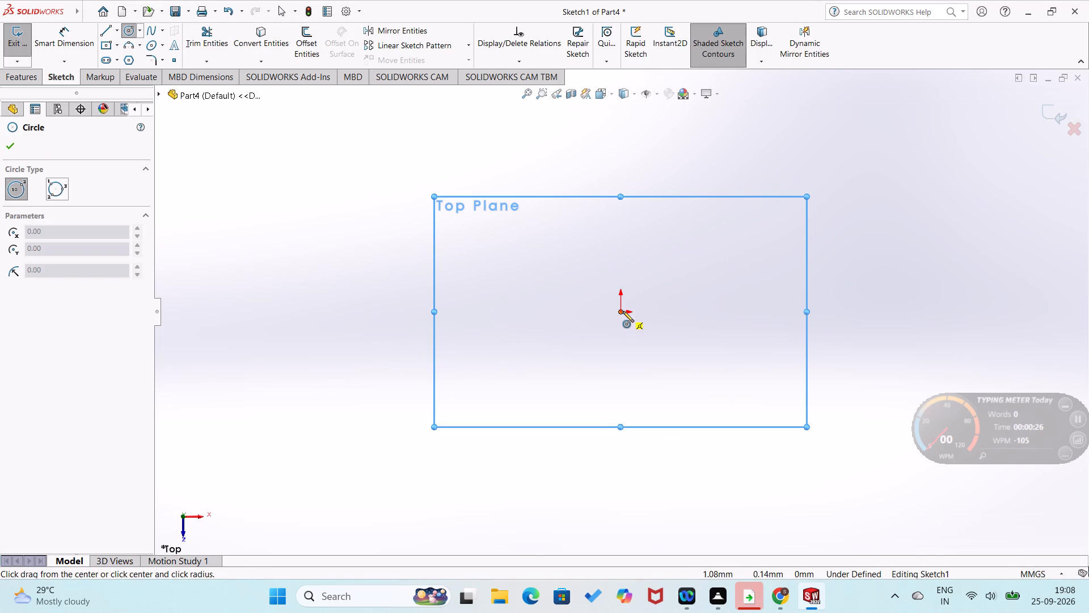
{"action": "left_click", "coordinate": [622, 311]}
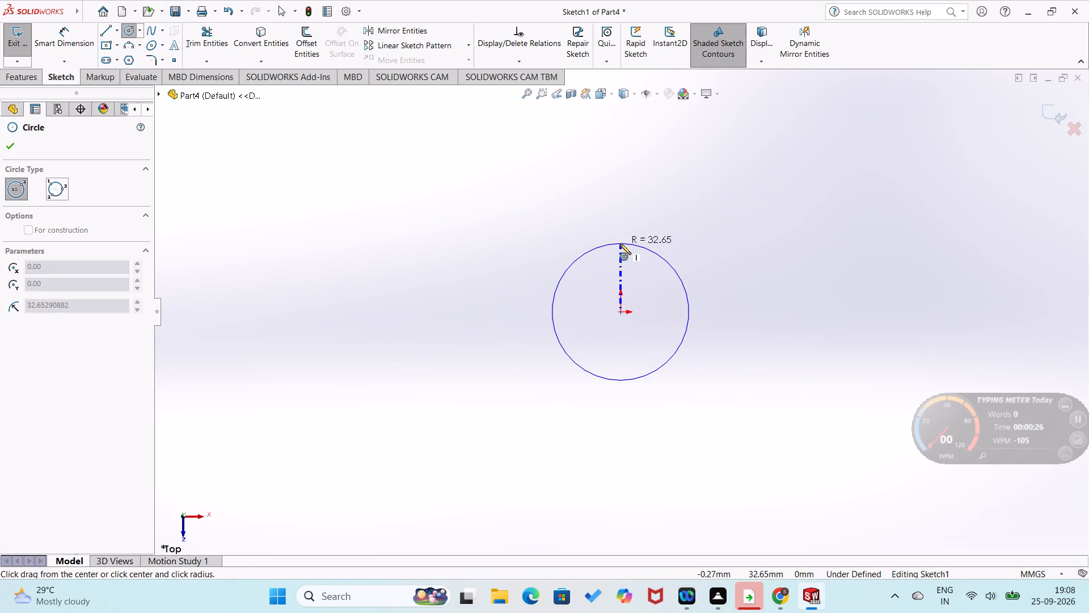
{"action": "left_click", "coordinate": [620, 243]}
{"action": "right_click_drag", "start_coordinate": [681, 182], "coordinate": [690, 151]}
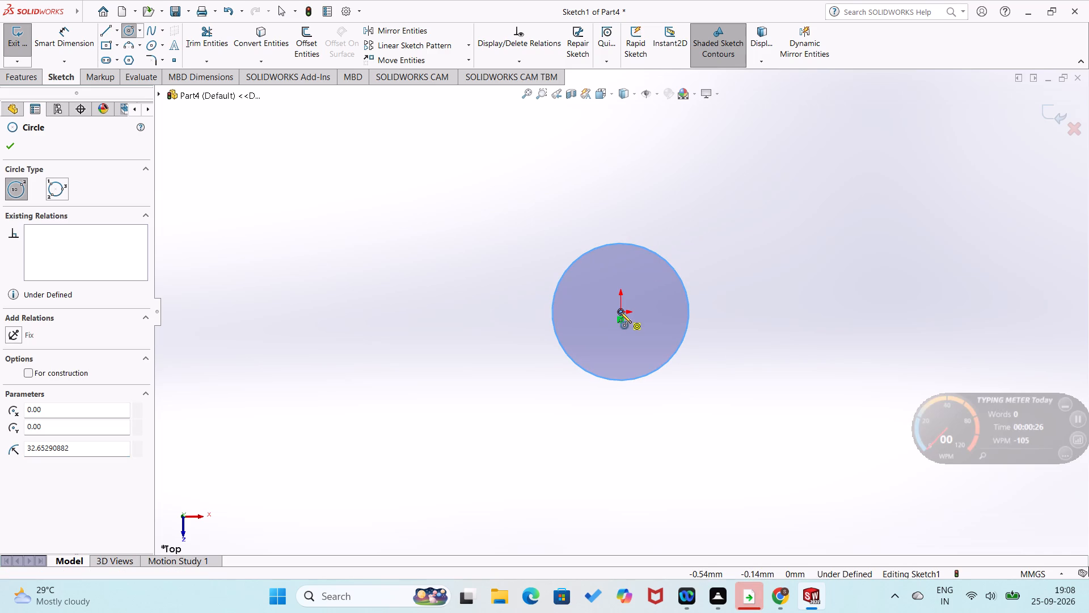
{"action": "left_click", "coordinate": [621, 312]}
{"action": "left_click", "coordinate": [629, 341]}
Dimension the outer circle's diameter to 52 mm.
{"action": "right_click_drag", "start_coordinate": [666, 298], "coordinate": [693, 209]}
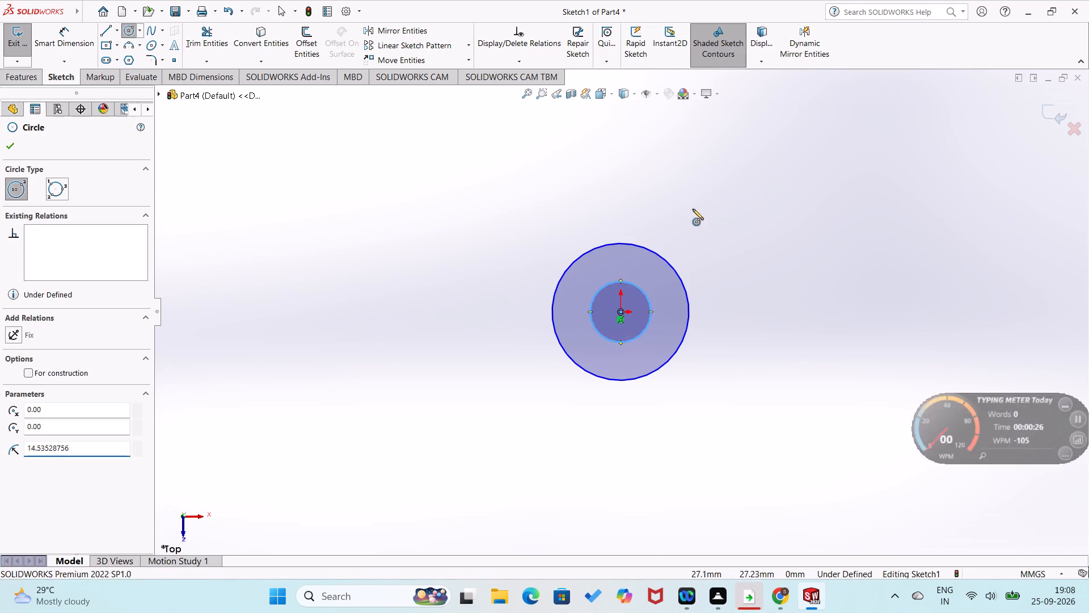
{"action": "left_click", "coordinate": [683, 286]}
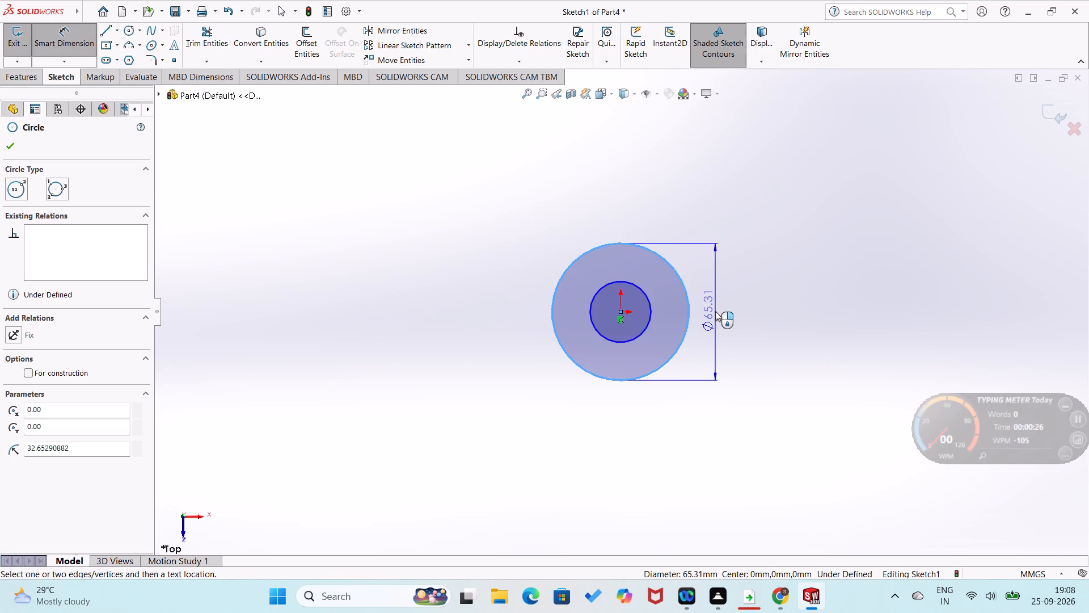
{"action": "left_click", "coordinate": [716, 311]}
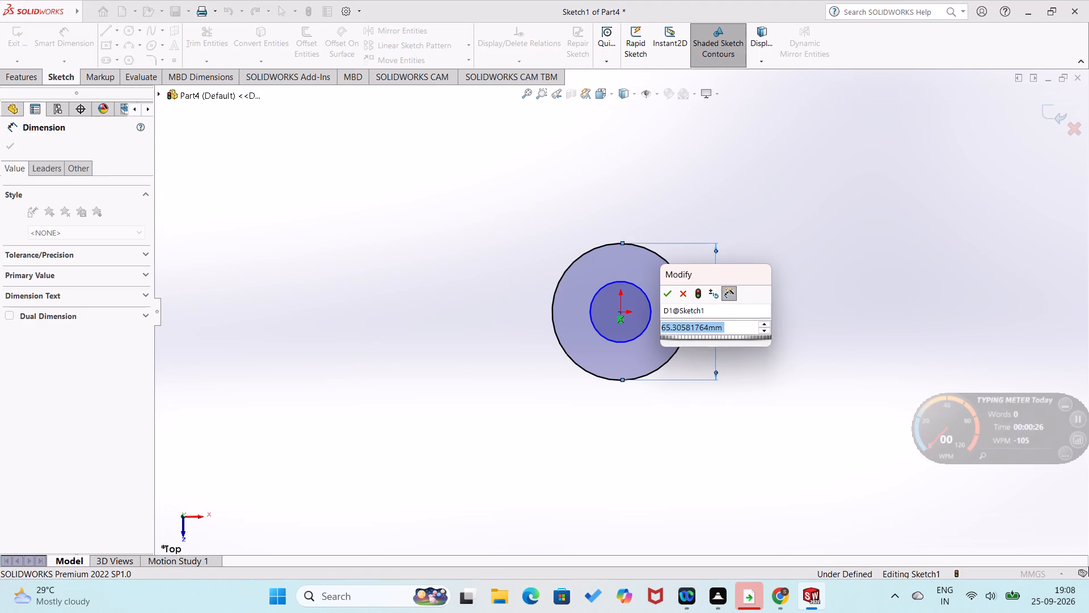
{"action": "key", "text": "5"}
{"action": "key", "text": "2"}
{"action": "key", "text": "Return"}
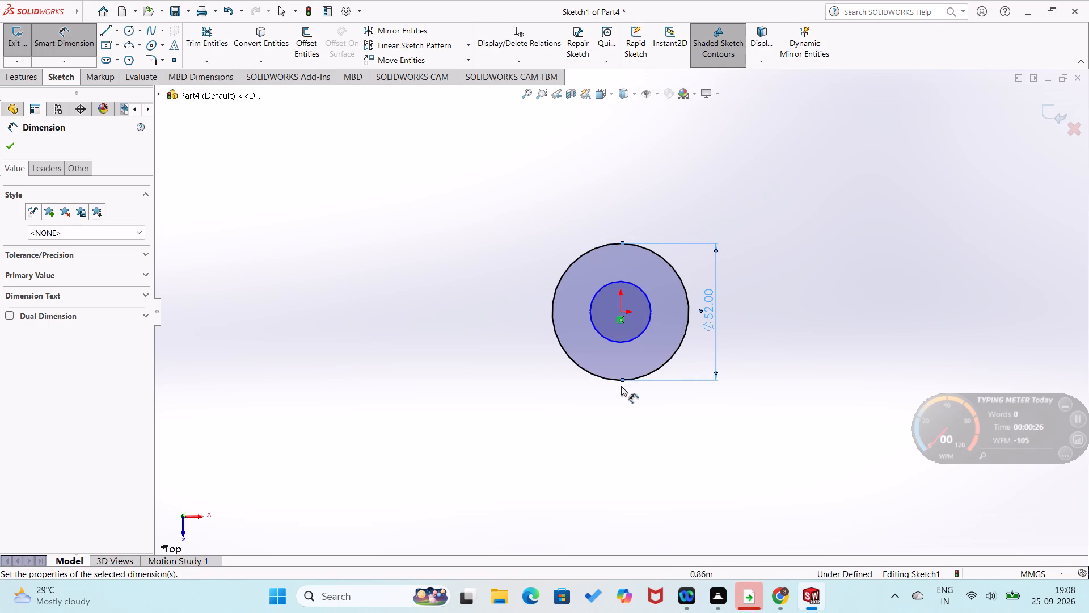
Dimension the inner circle's diameter to 25 mm.
{"action": "left_click", "coordinate": [651, 322]}
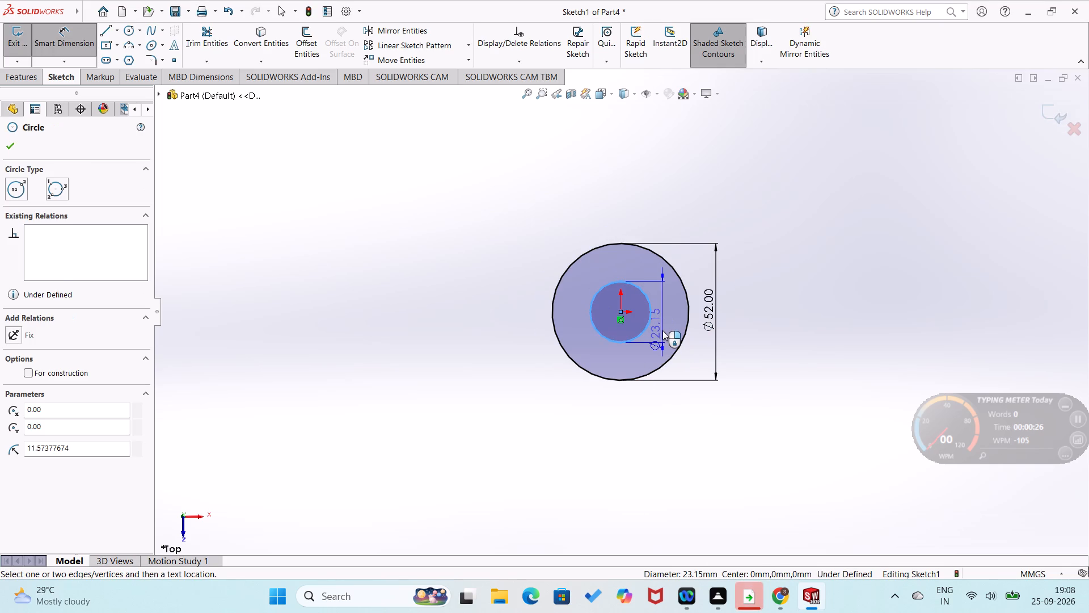
{"action": "left_click", "coordinate": [662, 330]}
{"action": "type", "text": "25"}
{"action": "key", "text": "Return"}
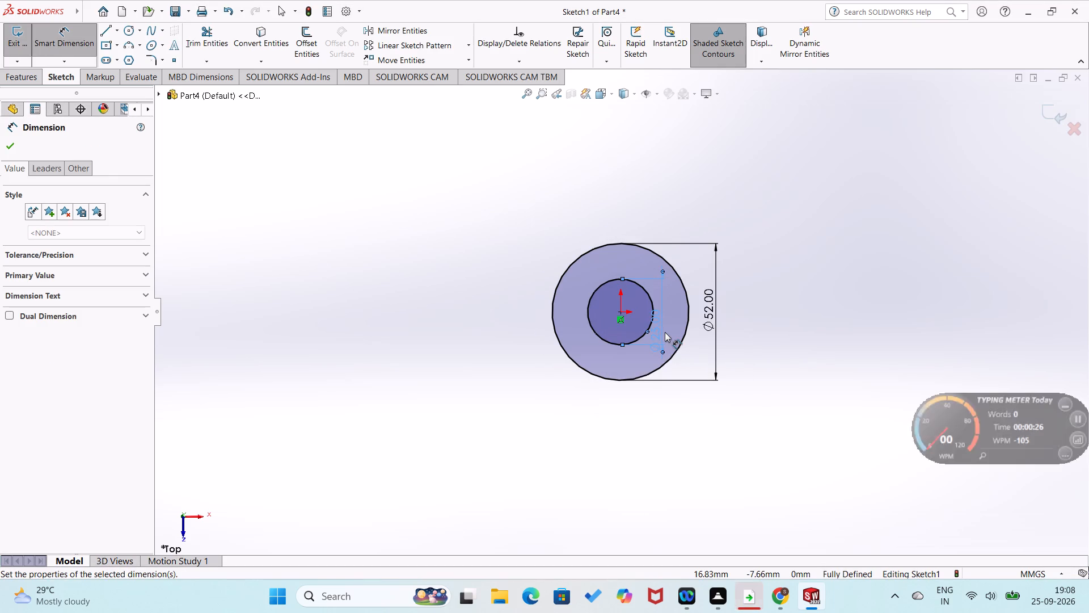
Extrude the ring between the two circles to a blind depth of 30 mm.
{"action": "left_click", "coordinate": [18, 79]}
{"action": "left_click", "coordinate": [36, 49]}
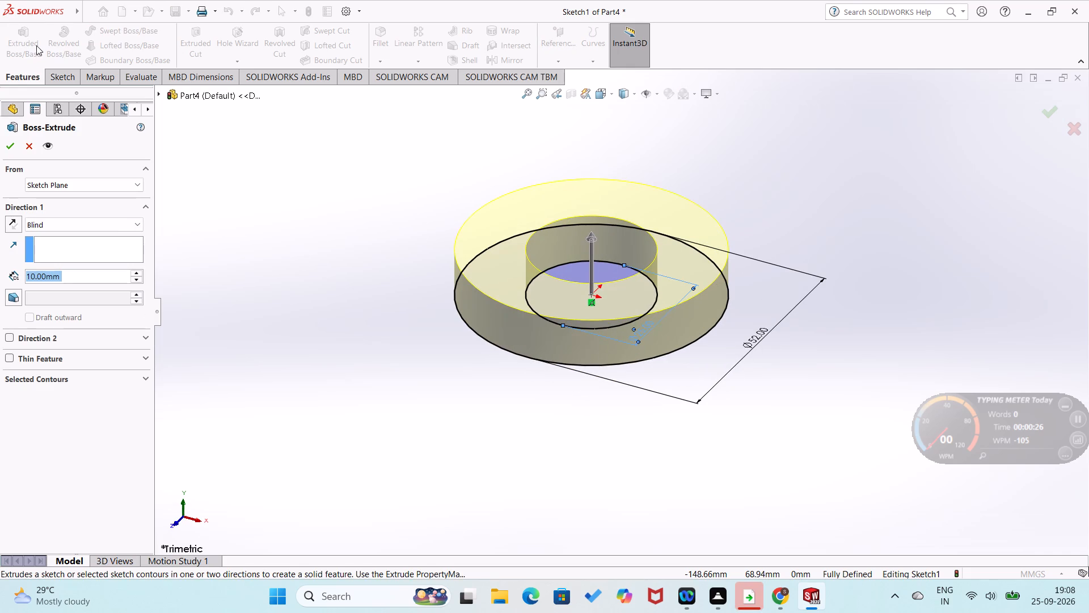
{"action": "double_click", "coordinate": [133, 270]}
{"action": "left_click", "coordinate": [12, 146]}
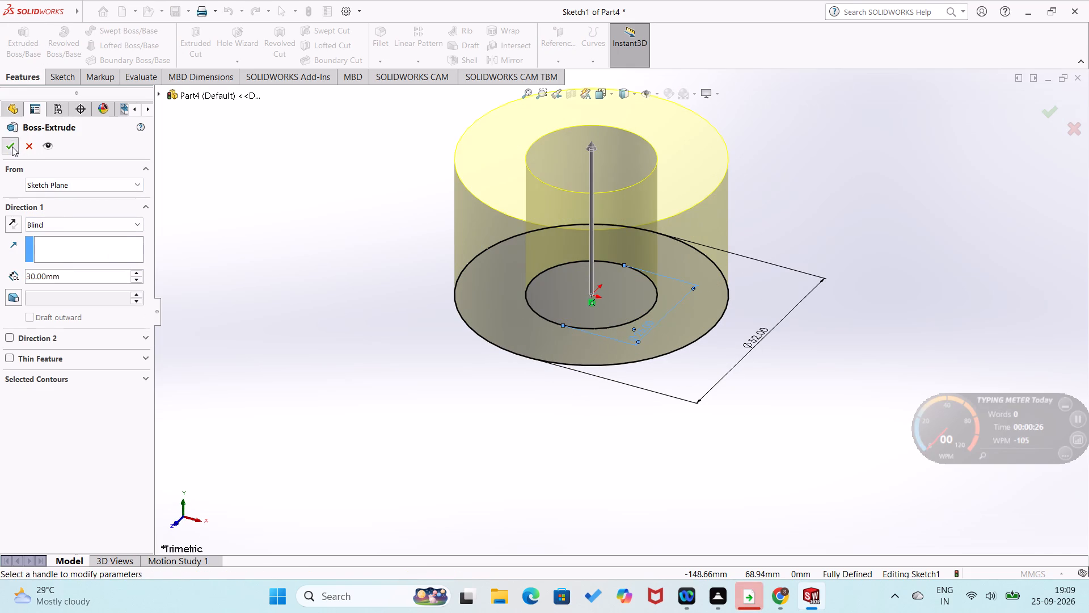
{"action": "left_click", "coordinate": [287, 209]}
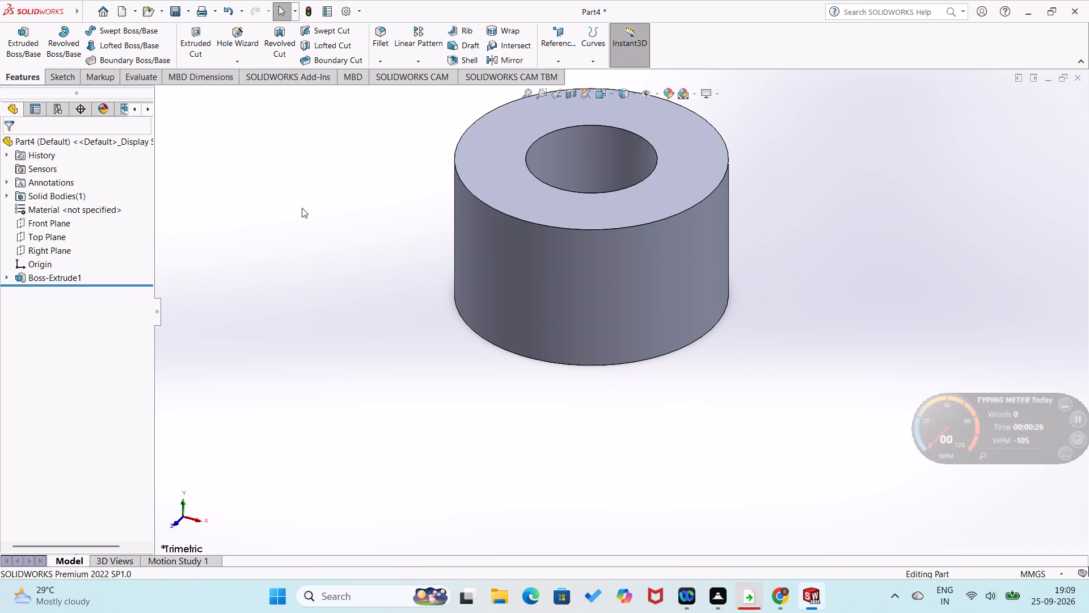
On the ring's top face, sketch a horizontal line about 68 mm long running in the +X direction from the origin.
{"action": "right_click", "coordinate": [678, 187]}
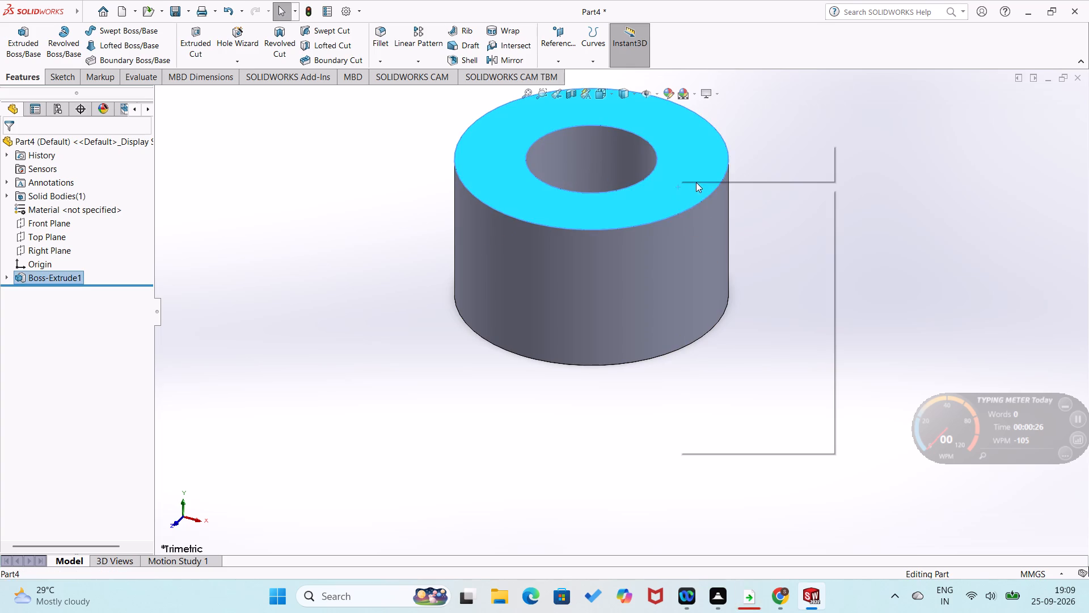
{"action": "left_click", "coordinate": [705, 173]}
{"action": "left_click", "coordinate": [387, 219]}
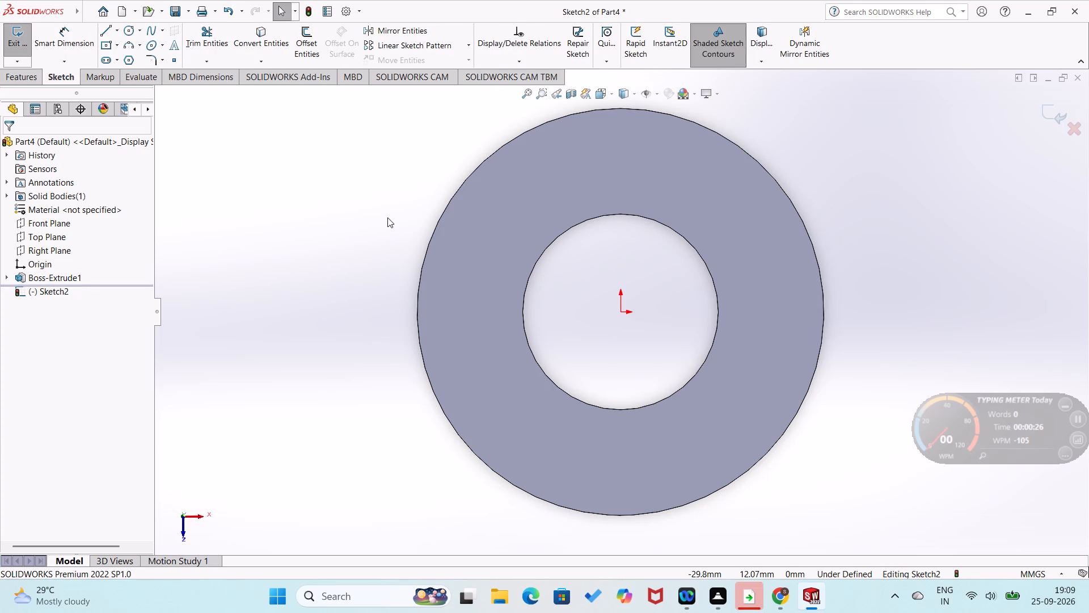
{"action": "right_click_drag", "start_coordinate": [391, 215], "coordinate": [364, 228]}
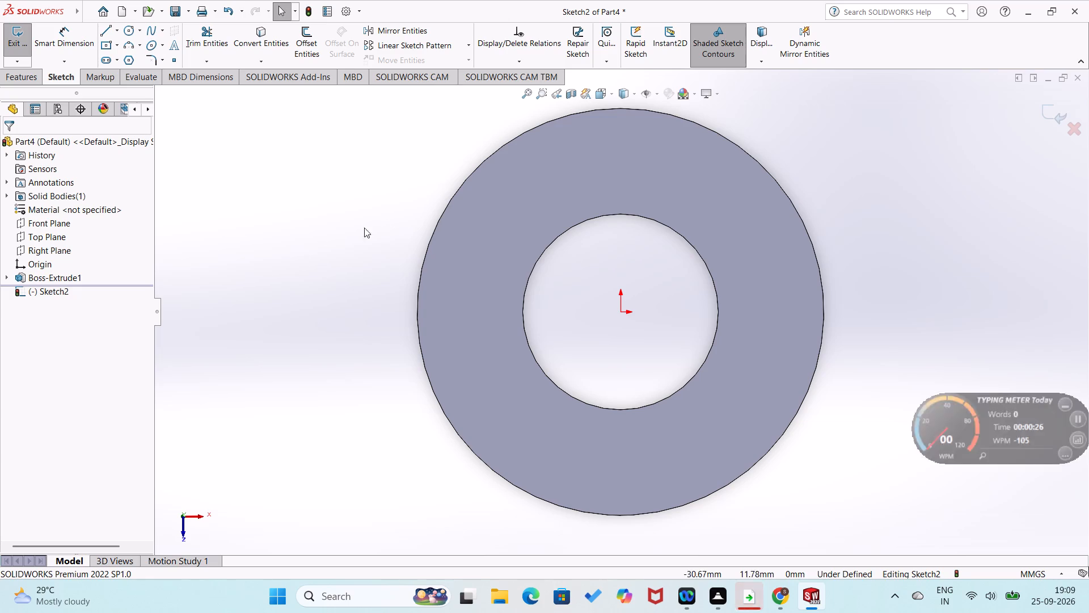
{"action": "right_click_drag", "start_coordinate": [364, 228], "coordinate": [319, 233]}
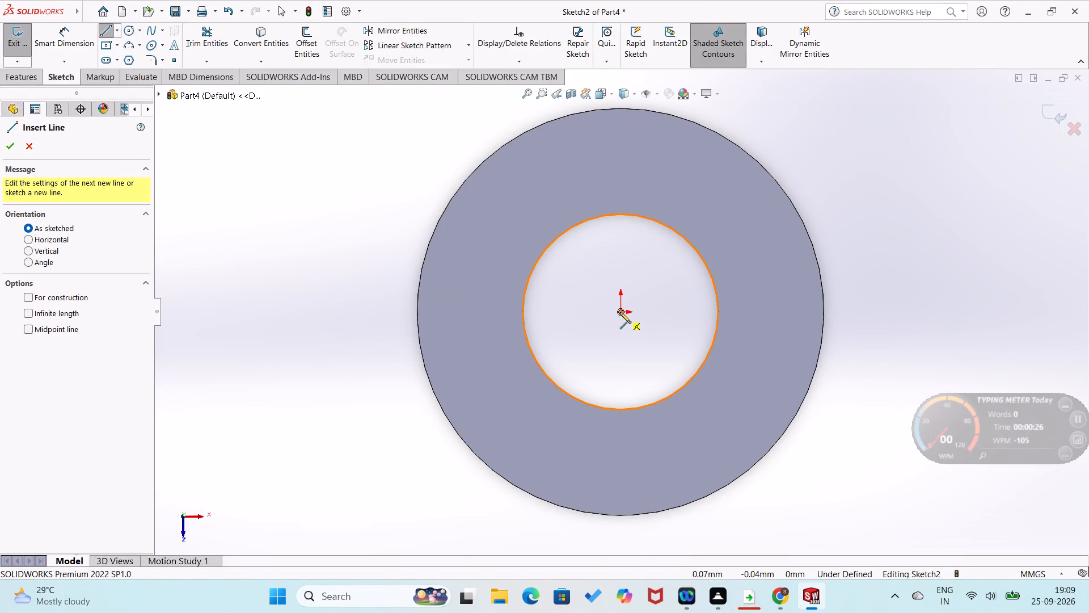
{"action": "left_click", "coordinate": [620, 312]}
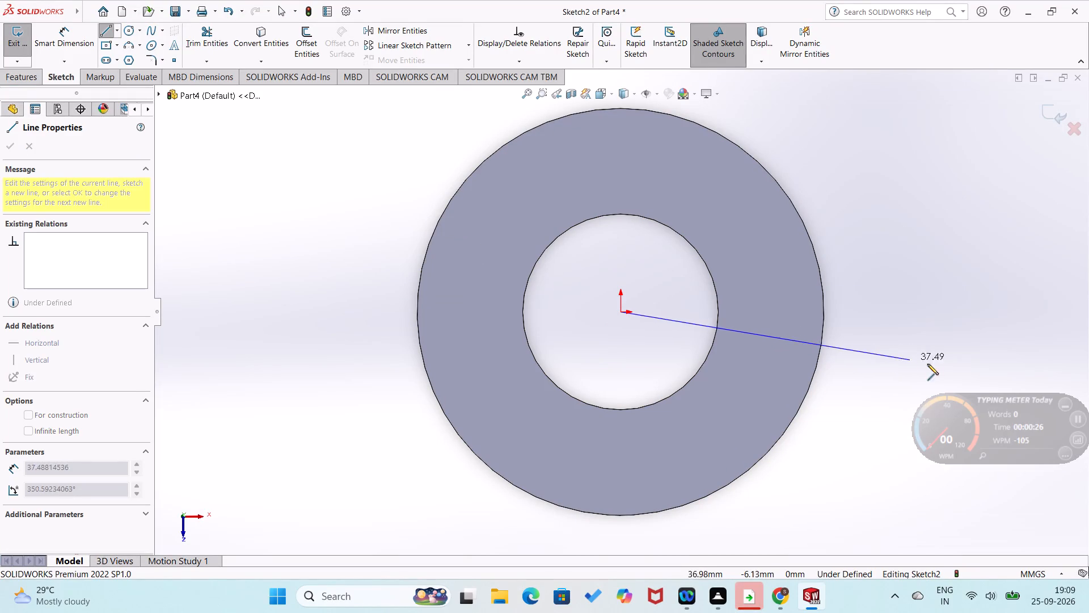
{"action": "scroll", "coordinate": [982, 326], "scroll_direction": "up", "scroll_amount": 2}
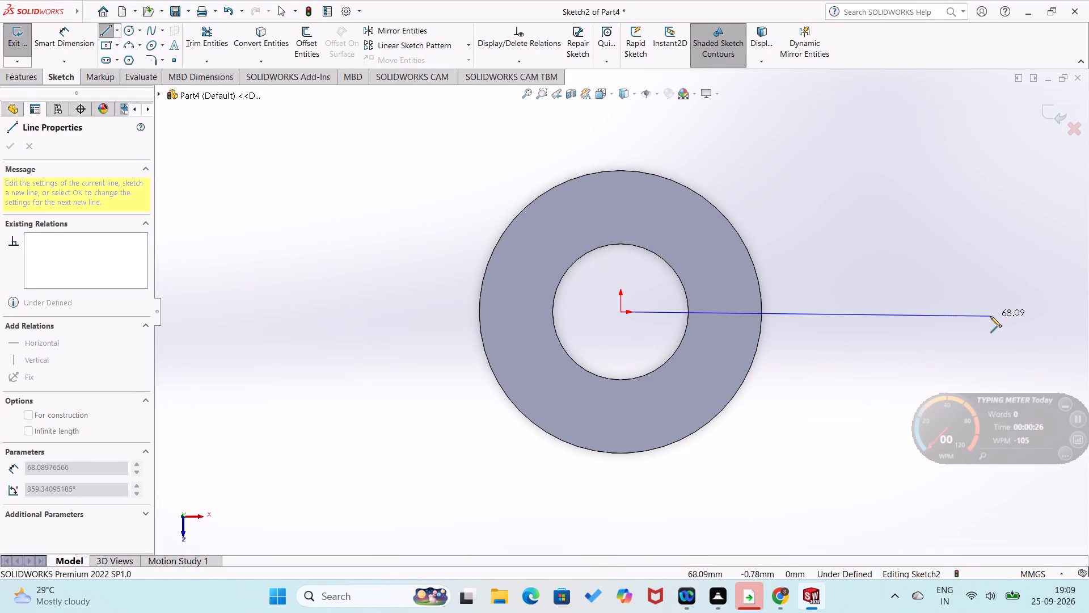
{"action": "left_click", "coordinate": [991, 313]}
Dimension the horizontal line's length to 105 mm.
{"action": "right_click_drag", "start_coordinate": [994, 302], "coordinate": [997, 208]}
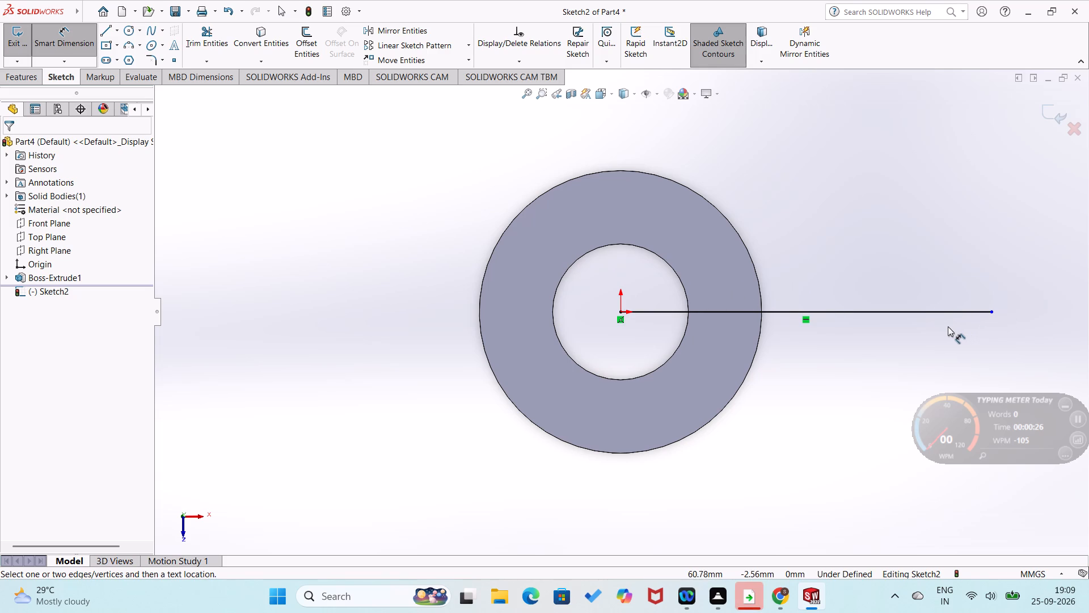
{"action": "left_click", "coordinate": [920, 314]}
{"action": "left_click", "coordinate": [908, 354]}
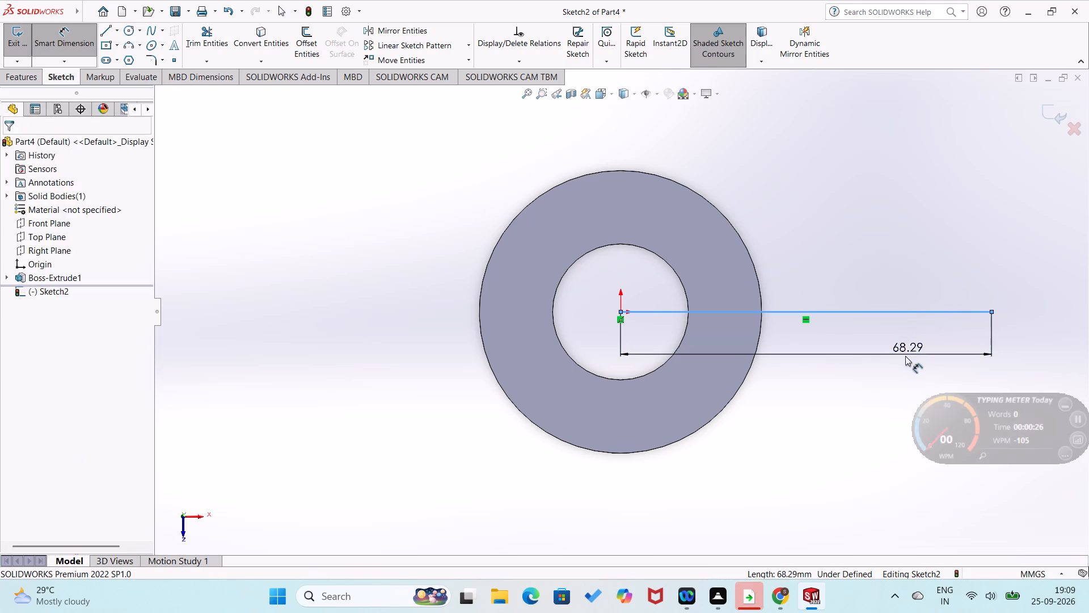
{"action": "type", "text": "105"}
{"action": "key", "text": "Return"}
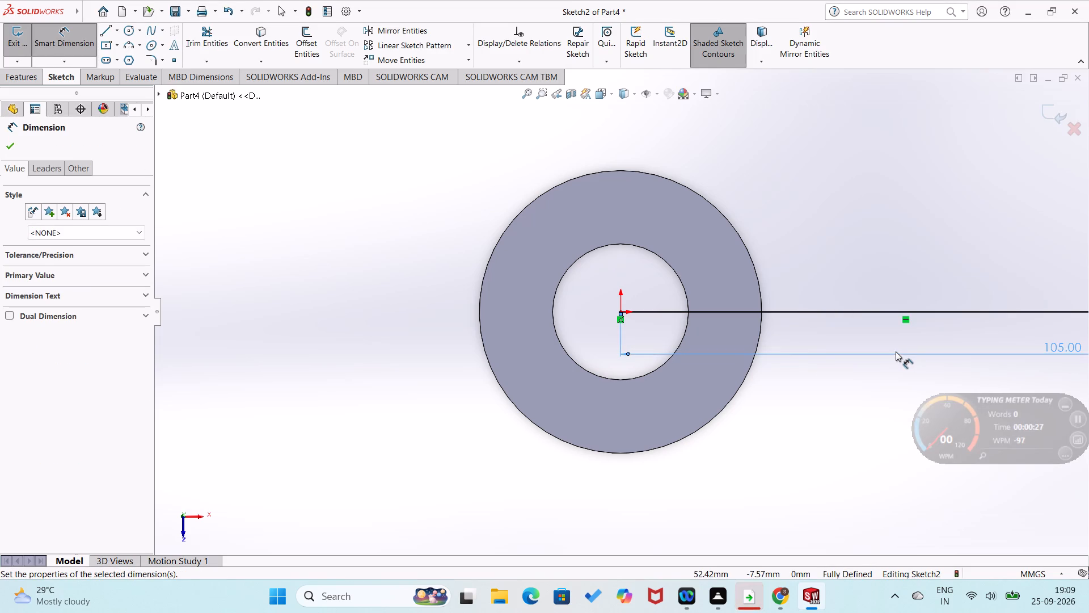
{"action": "scroll", "coordinate": [890, 349], "scroll_direction": "up", "scroll_amount": 2}
{"action": "left_click", "coordinate": [864, 275]}
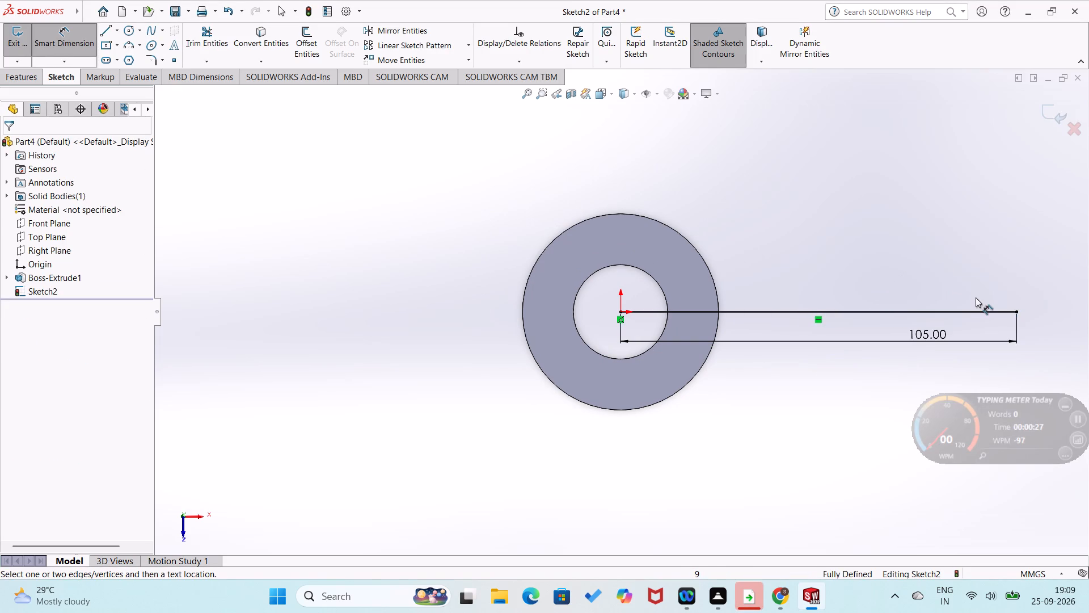
Draw a closed rectangle of lines about 81 mm by 19 mm, centred on the horizontal line, from the ring's outer edge to the line's far end.
{"action": "right_click_drag", "start_coordinate": [976, 297], "coordinate": [985, 196]}
{"action": "right_click_drag", "start_coordinate": [1018, 267], "coordinate": [852, 293]}
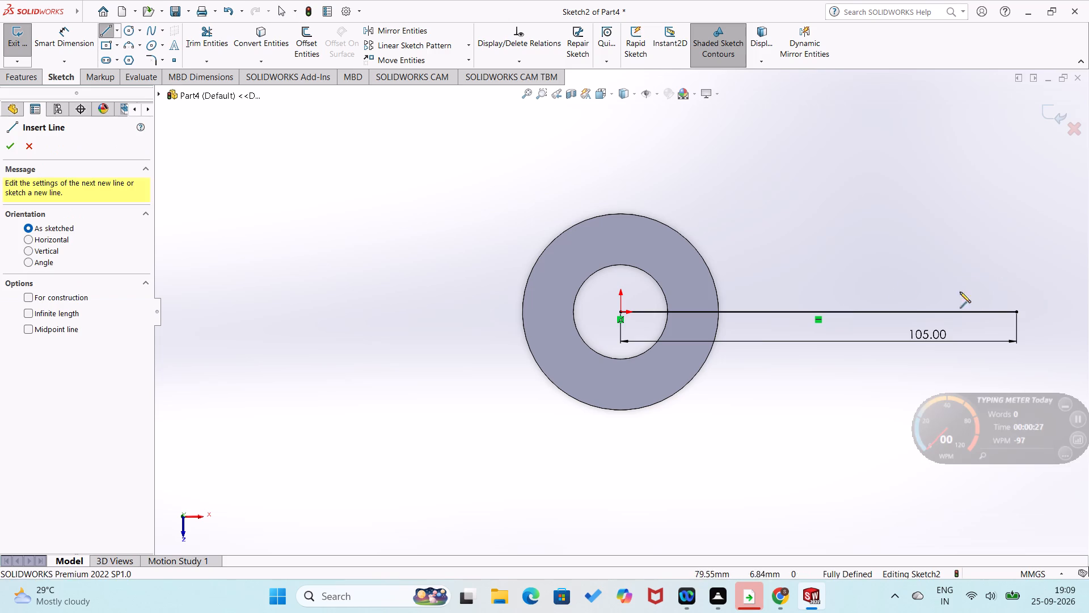
{"action": "left_click", "coordinate": [1018, 310]}
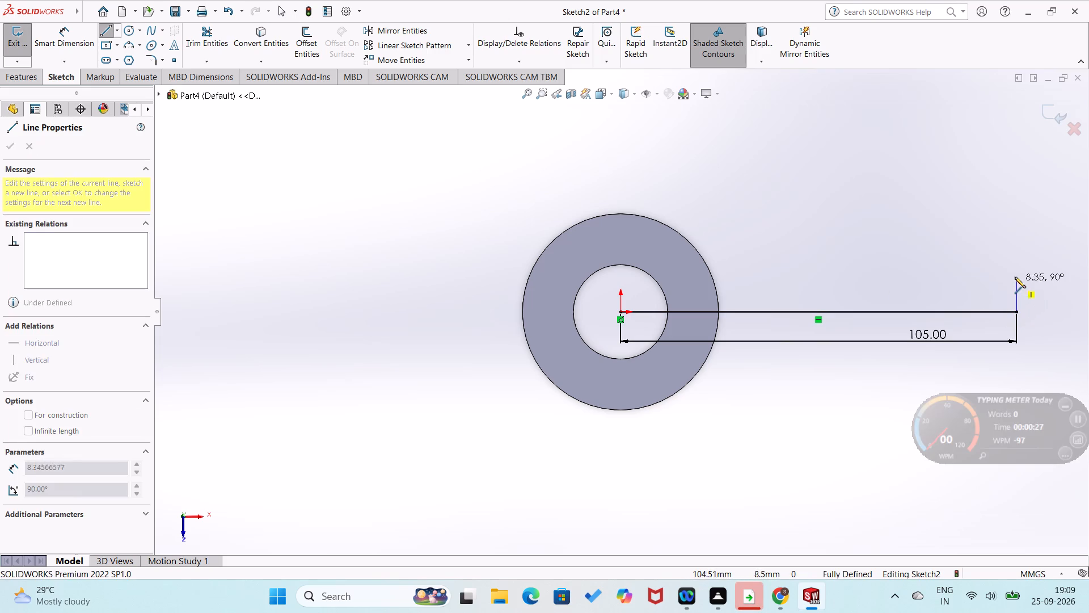
{"action": "left_click", "coordinate": [1015, 275]}
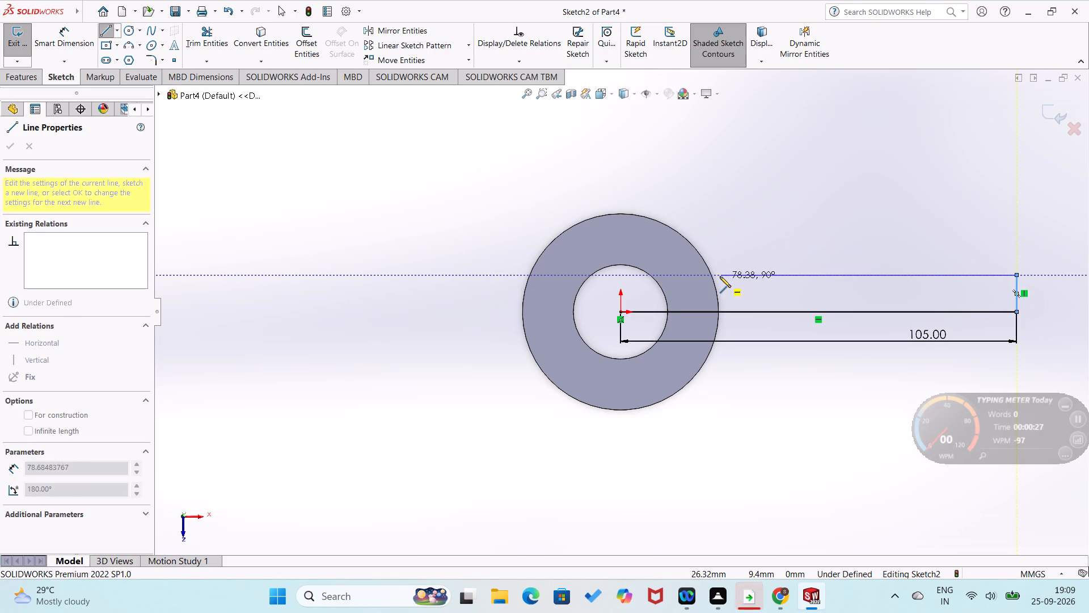
{"action": "left_click", "coordinate": [712, 275]}
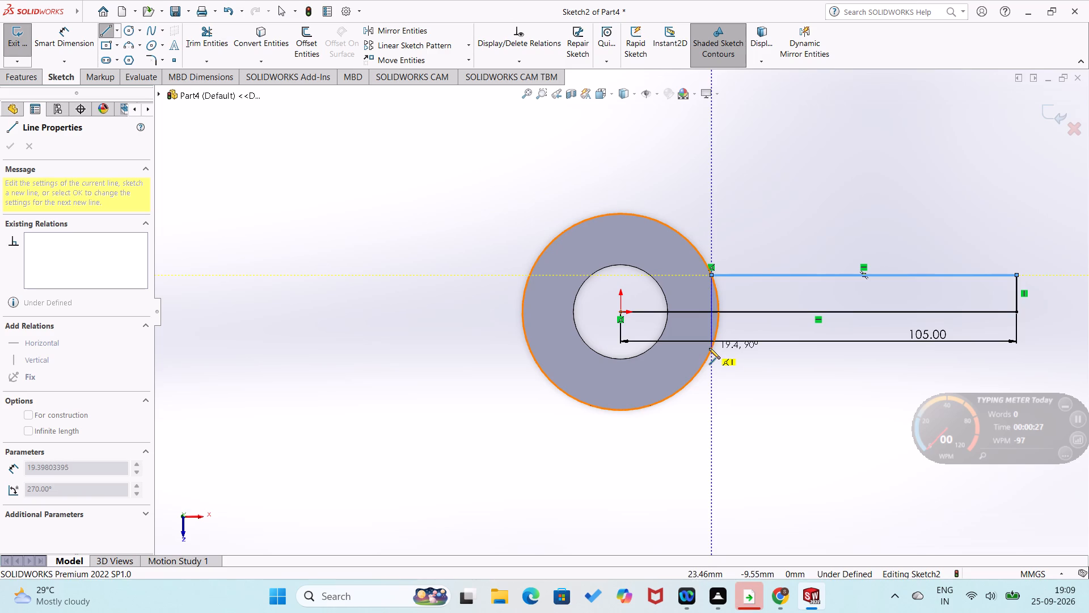
{"action": "left_click", "coordinate": [709, 349]}
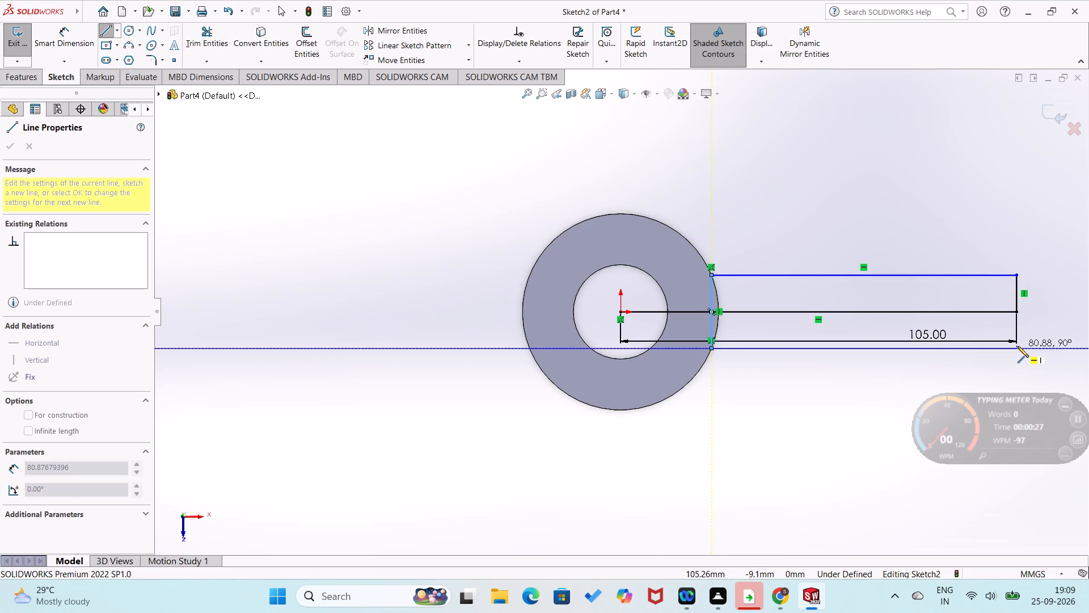
{"action": "left_click", "coordinate": [1018, 346]}
{"action": "left_click", "coordinate": [1019, 313]}
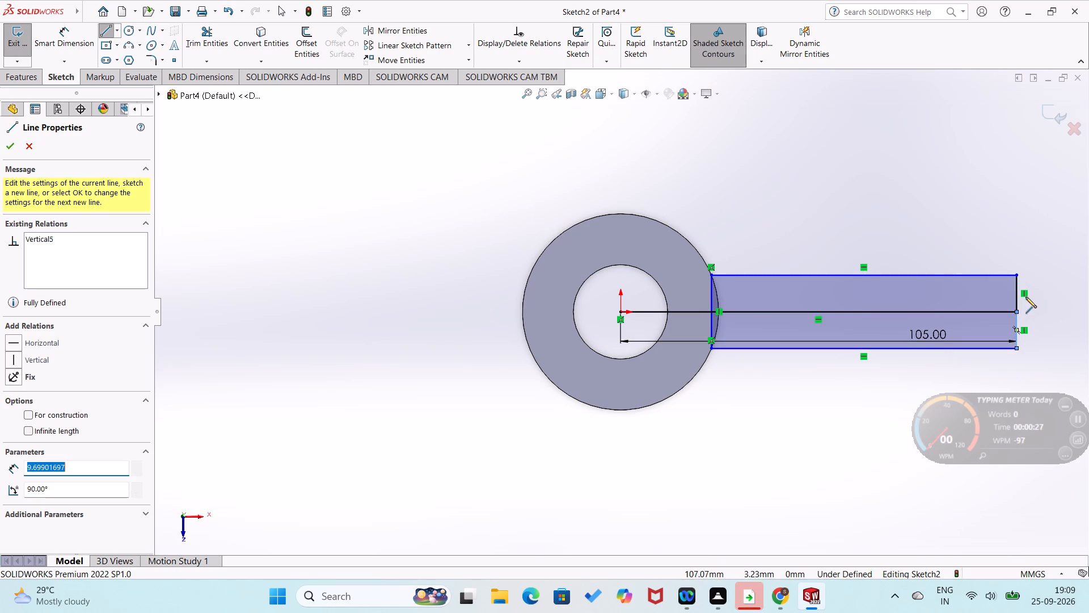
Move the 105 mm dimension clear of the rectangle, below its lower edge.
{"action": "right_click_drag", "start_coordinate": [1026, 295], "coordinate": [1035, 176]}
{"action": "left_click_drag", "start_coordinate": [985, 341], "coordinate": [976, 380]}
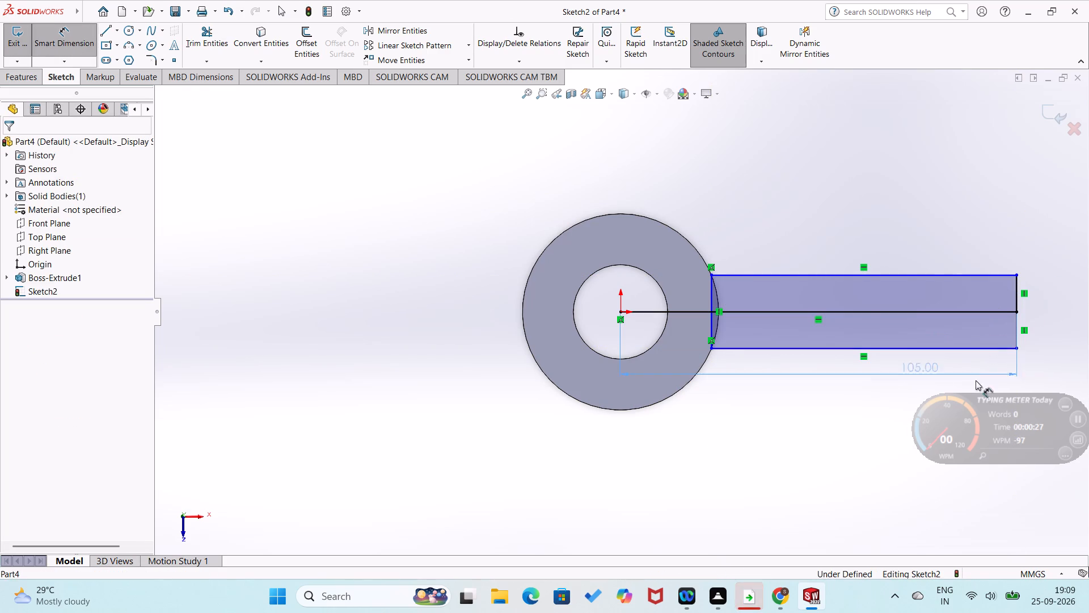
{"action": "left_click_drag", "start_coordinate": [976, 380], "coordinate": [974, 394]}
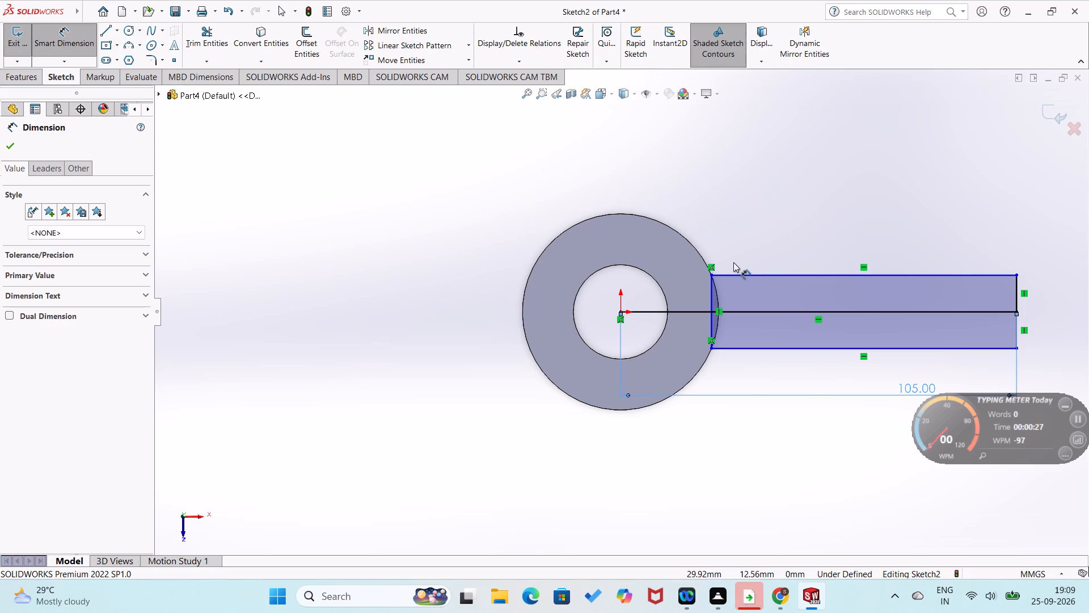
Dimension the distance between the rectangle's two long edges to 28 mm.
{"action": "scroll", "coordinate": [733, 260], "scroll_direction": "up", "scroll_amount": 2}
{"action": "scroll", "coordinate": [726, 253], "scroll_direction": "down", "scroll_amount": 2}
{"action": "left_click", "coordinate": [720, 246]}
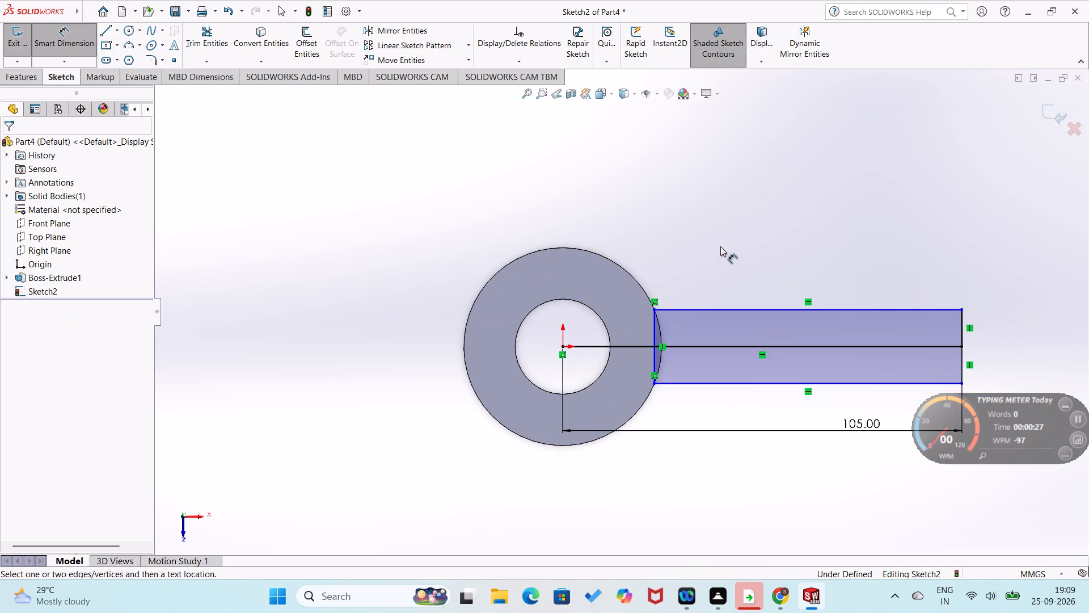
{"action": "left_click", "coordinate": [738, 384]}
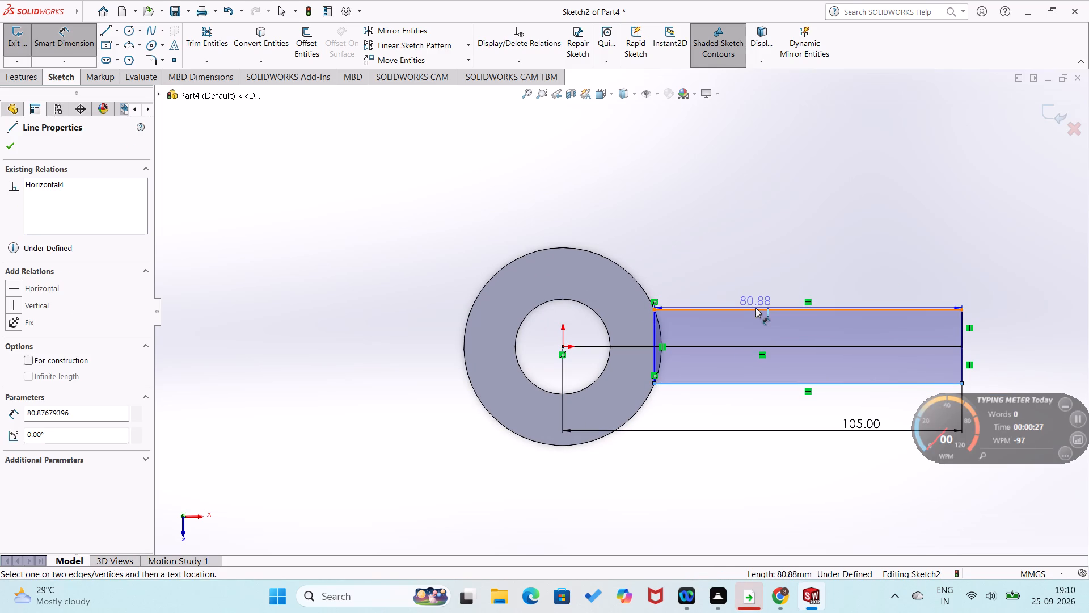
{"action": "left_click", "coordinate": [755, 308]}
{"action": "left_click", "coordinate": [751, 338]}
{"action": "type", "text": "28"}
{"action": "key", "text": "Return"}
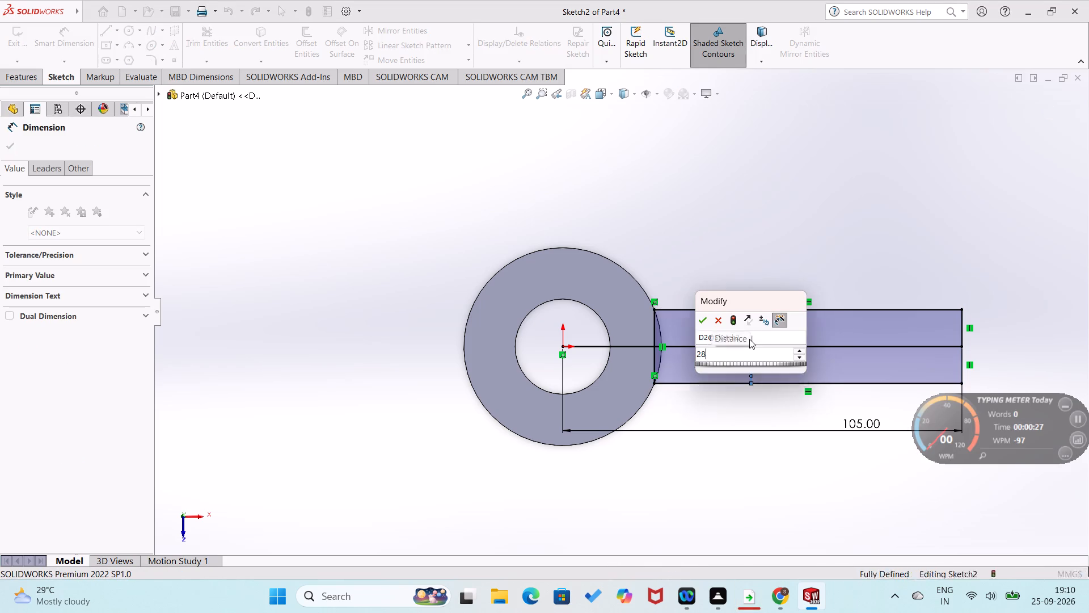
{"action": "left_click", "coordinate": [783, 225]}
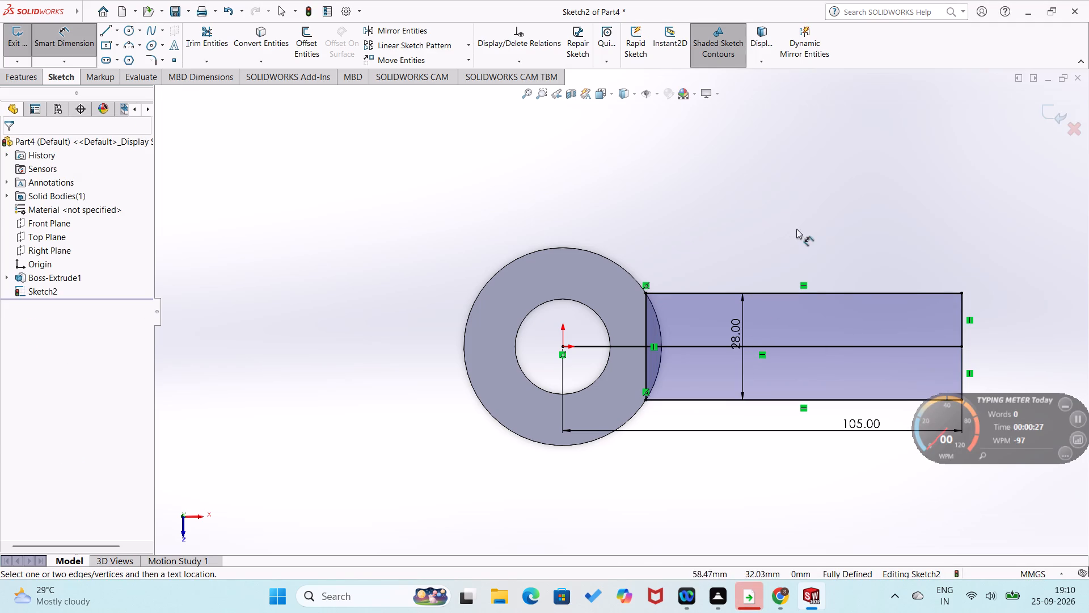
Convert the horizontal line from the origin into construction geometry.
{"action": "scroll", "coordinate": [846, 237], "scroll_direction": "up", "scroll_amount": 1}
{"action": "scroll", "coordinate": [847, 241], "scroll_direction": "down", "scroll_amount": 2}
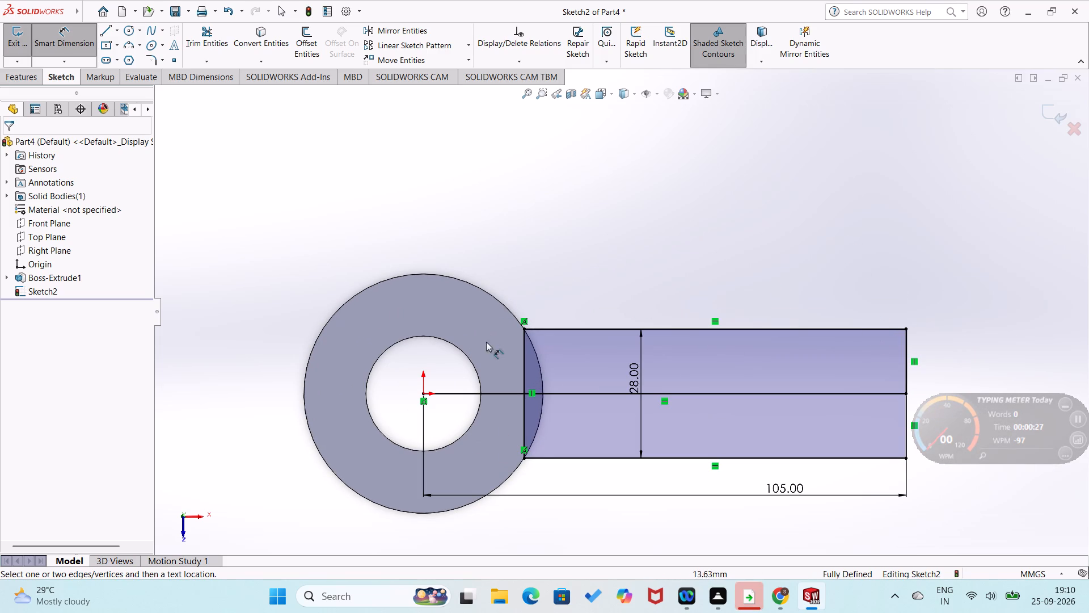
{"action": "right_click", "coordinate": [489, 391]}
{"action": "left_click", "coordinate": [518, 379]}
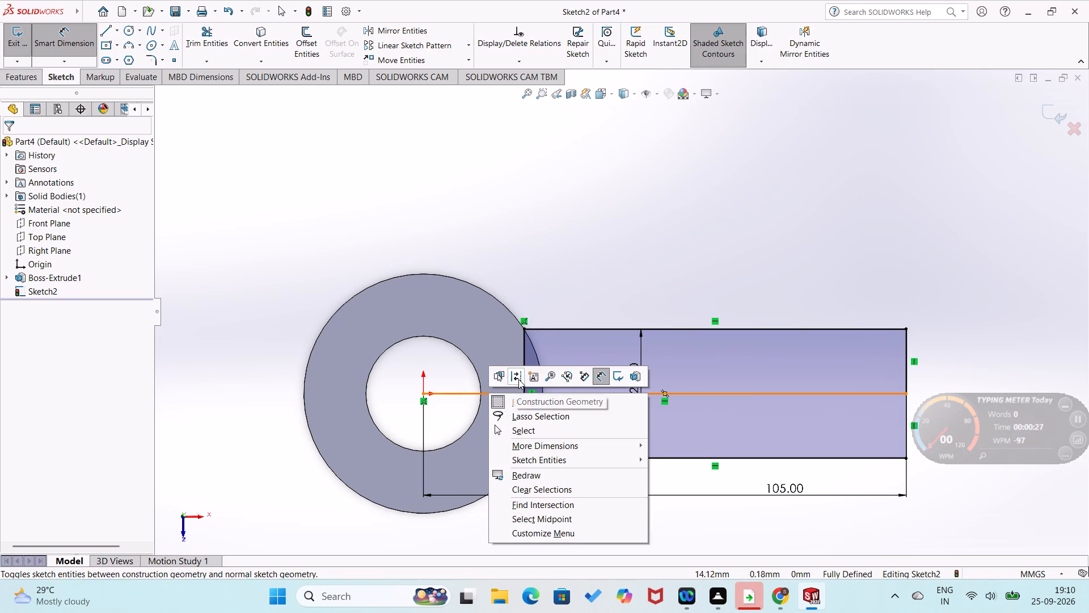
{"action": "left_click", "coordinate": [482, 392]}
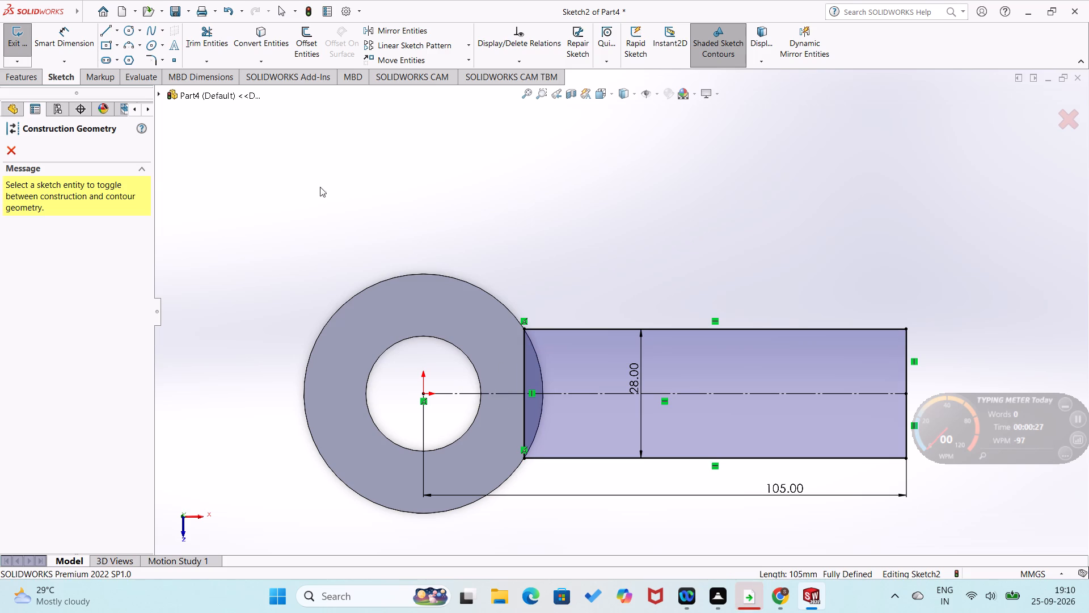
Extrude the rectangle 30 mm in the reversed direction, downward alongside the ring, merging it with the body.
{"action": "left_click", "coordinate": [13, 84]}
{"action": "left_click", "coordinate": [24, 48]}
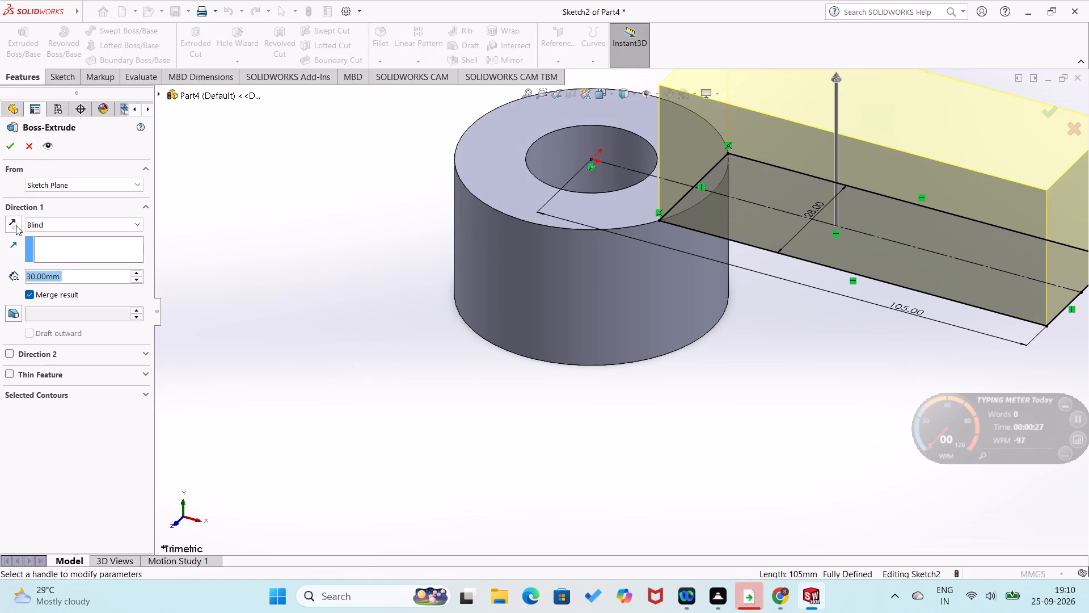
{"action": "left_click", "coordinate": [16, 225]}
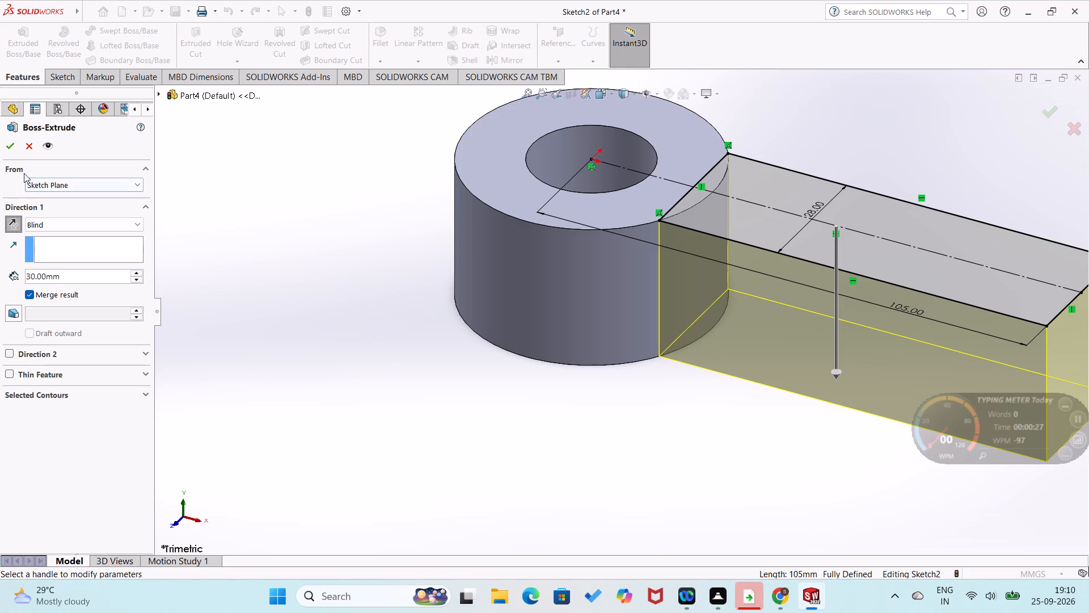
{"action": "left_click", "coordinate": [12, 139]}
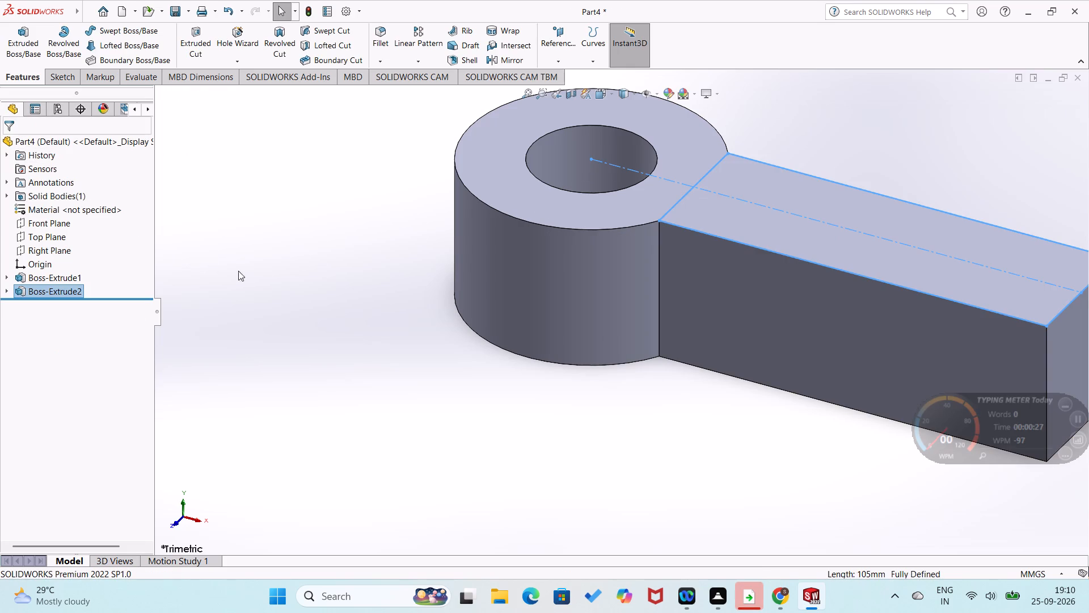
{"action": "left_click", "coordinate": [266, 279]}
On the part's top face, sketch a closed rectangle about 20 mm by 24.4 mm extending outward from the arm's end edge.
{"action": "scroll", "coordinate": [550, 329], "scroll_direction": "up", "scroll_amount": 2}
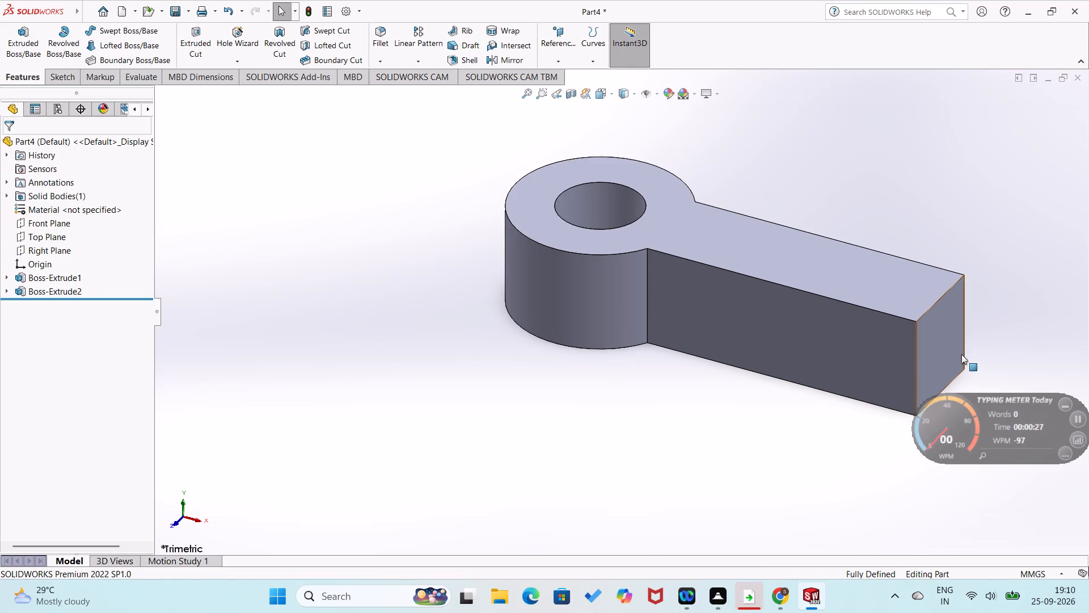
{"action": "right_click", "coordinate": [898, 295]}
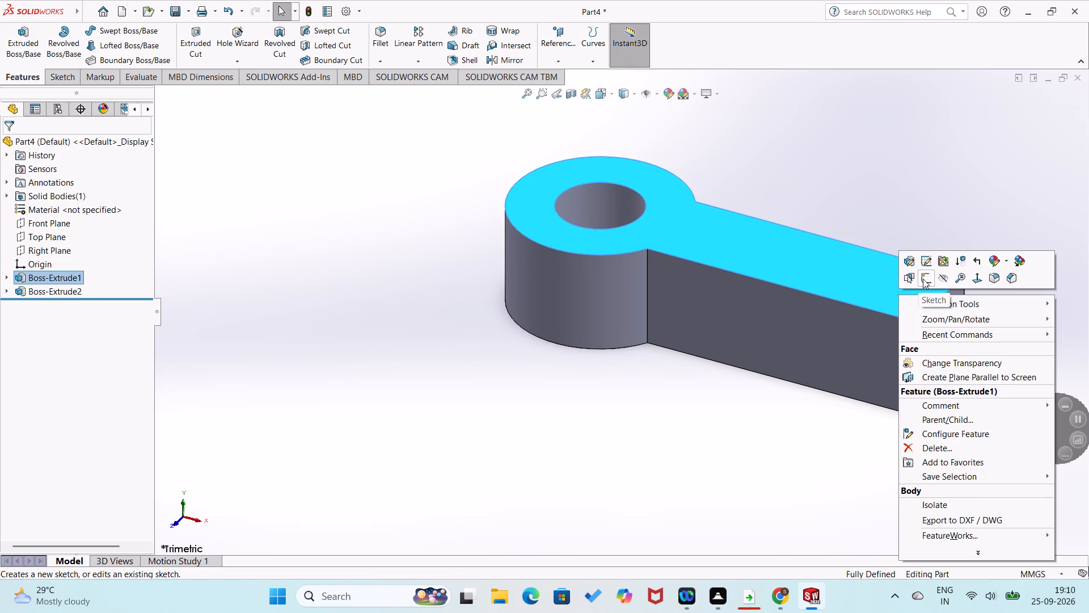
{"action": "left_click", "coordinate": [927, 278]}
{"action": "right_click", "coordinate": [821, 226]}
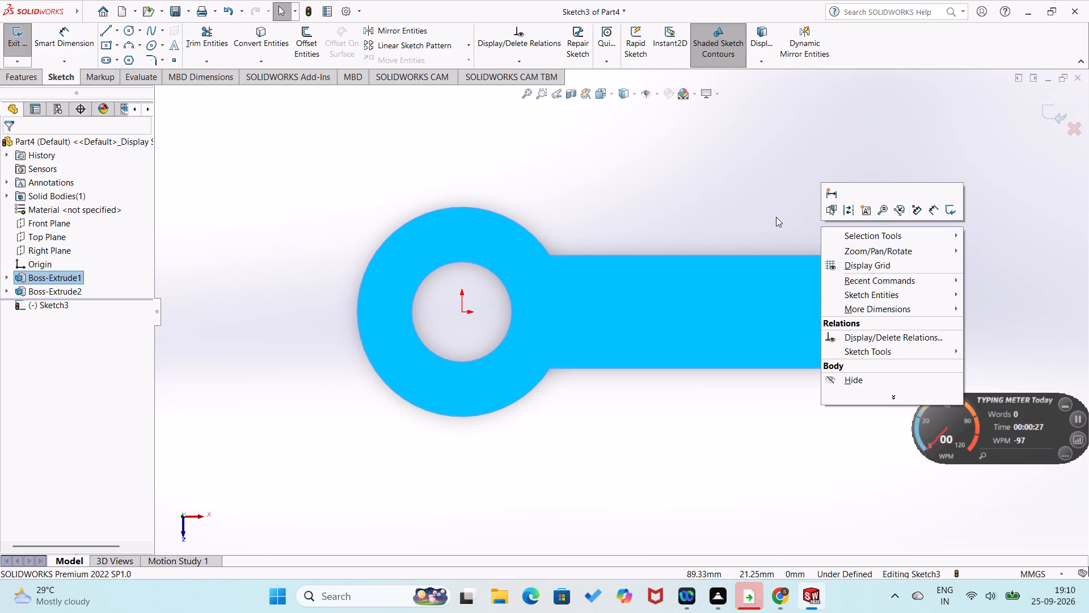
{"action": "left_click", "coordinate": [776, 217]}
{"action": "right_click_drag", "start_coordinate": [927, 215], "coordinate": [881, 226]}
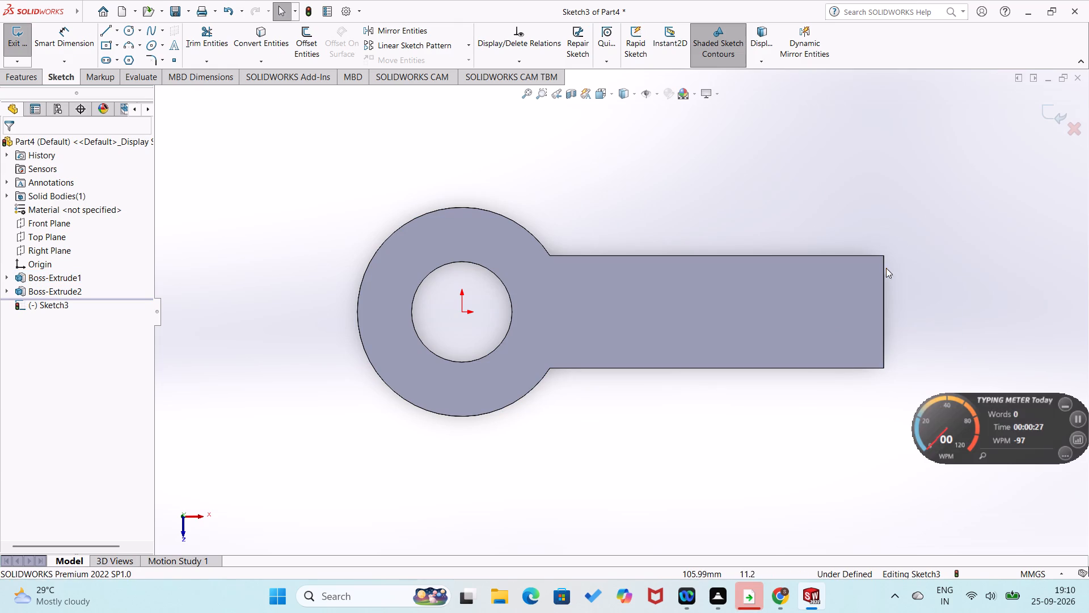
{"action": "left_click", "coordinate": [884, 266]}
{"action": "right_click_drag", "start_coordinate": [928, 259], "coordinate": [839, 302]}
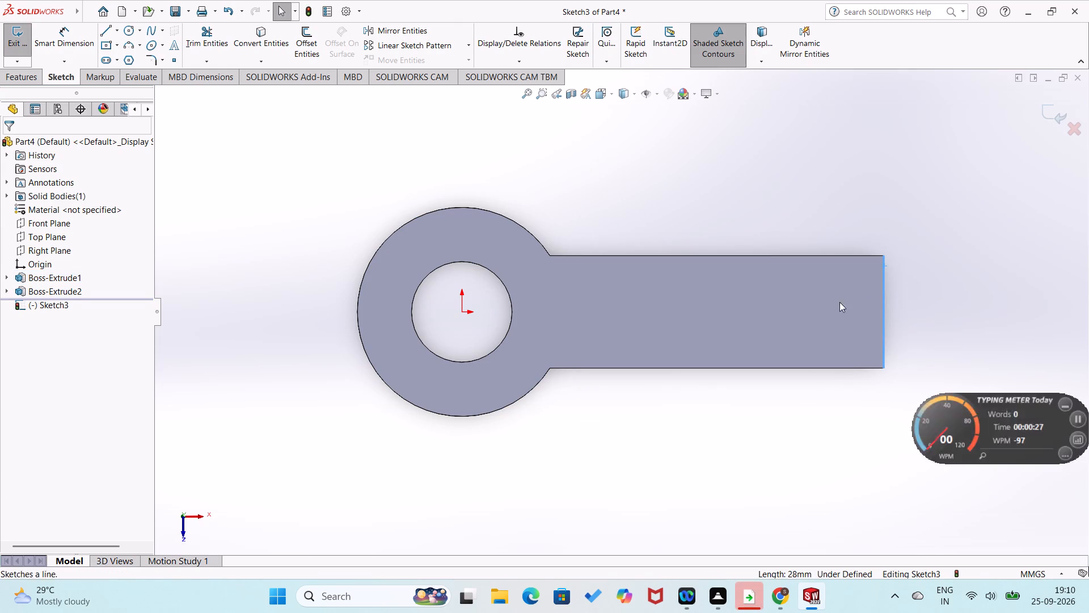
{"action": "right_click_drag", "start_coordinate": [839, 302], "coordinate": [833, 301]}
{"action": "left_click", "coordinate": [883, 266]}
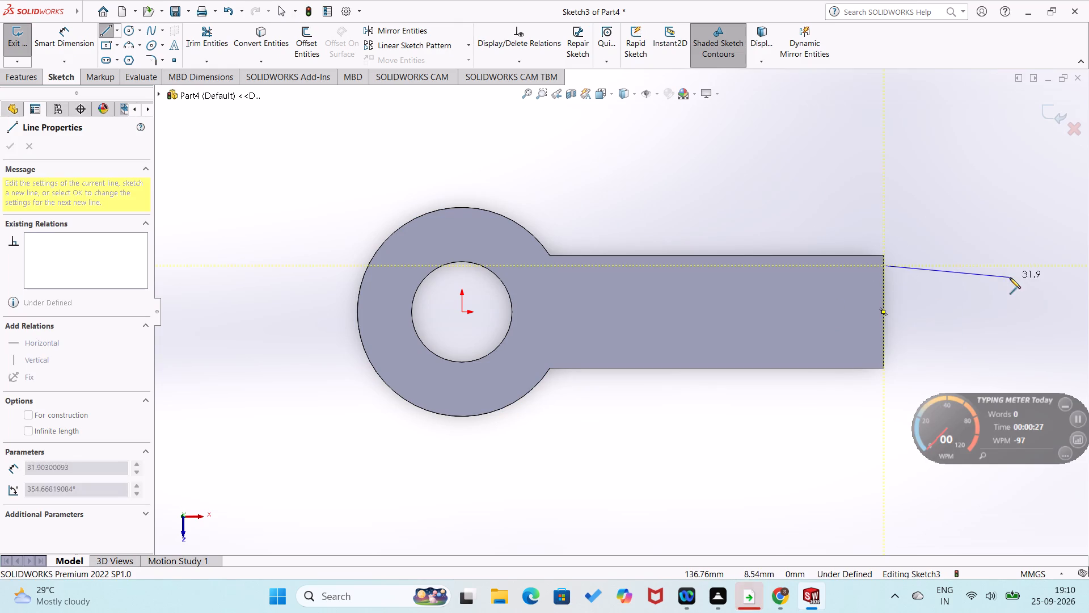
{"action": "left_click", "coordinate": [964, 264]}
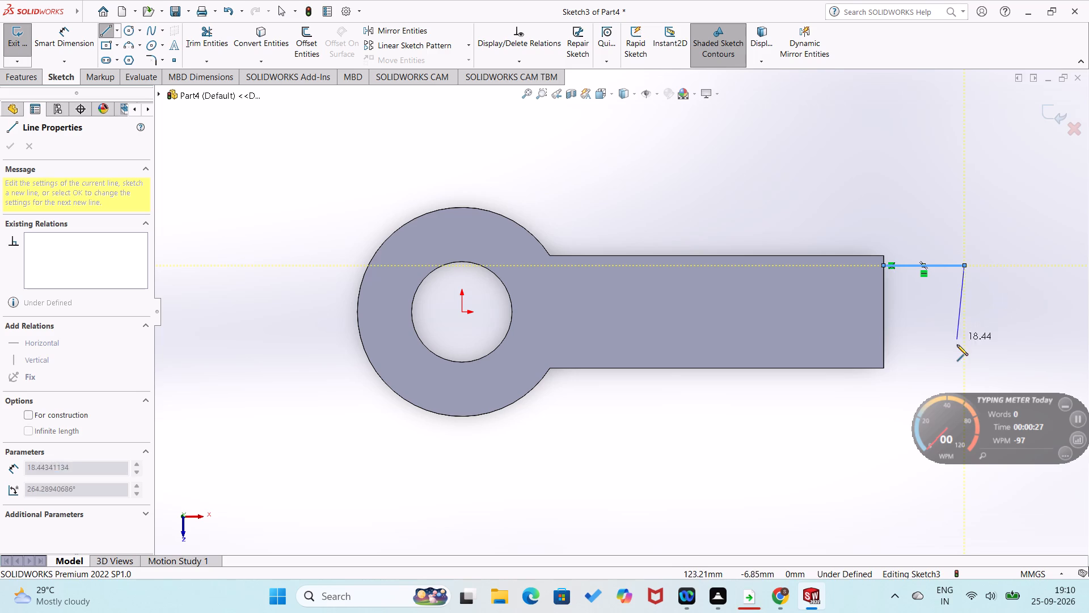
{"action": "left_click", "coordinate": [965, 364]}
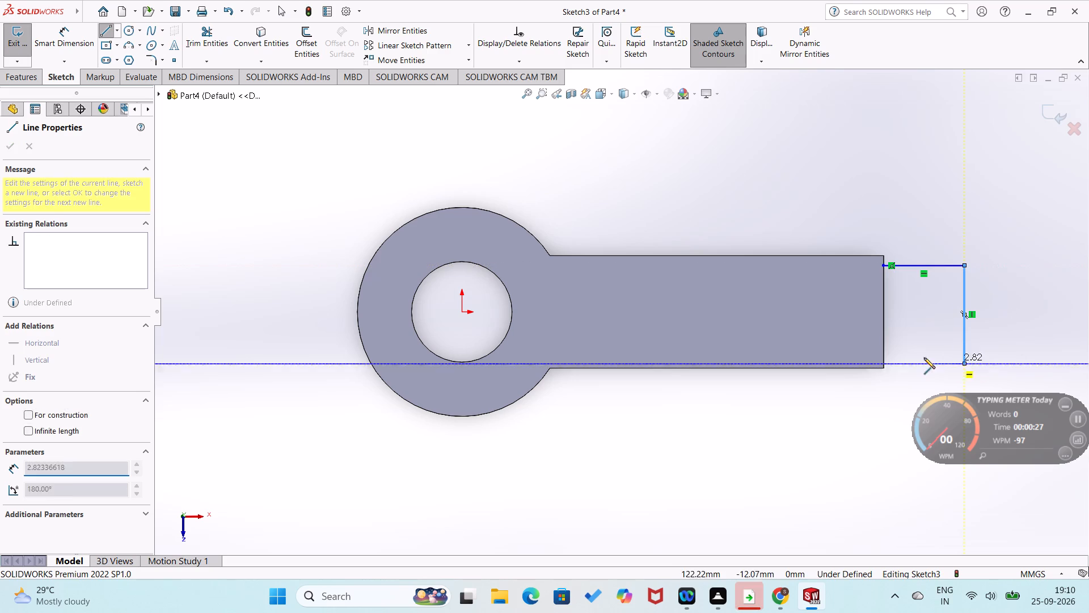
{"action": "left_click", "coordinate": [883, 364]}
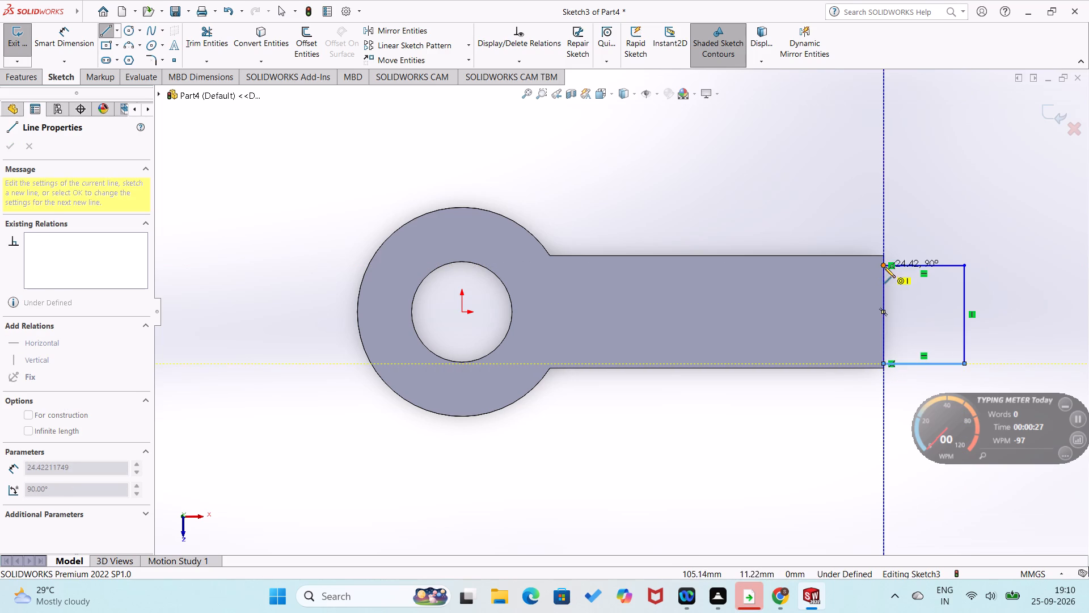
{"action": "left_click", "coordinate": [884, 267]}
Dimension the rectangle's lower horizontal edge to 25 mm.
{"action": "right_click_drag", "start_coordinate": [913, 251], "coordinate": [931, 154]}
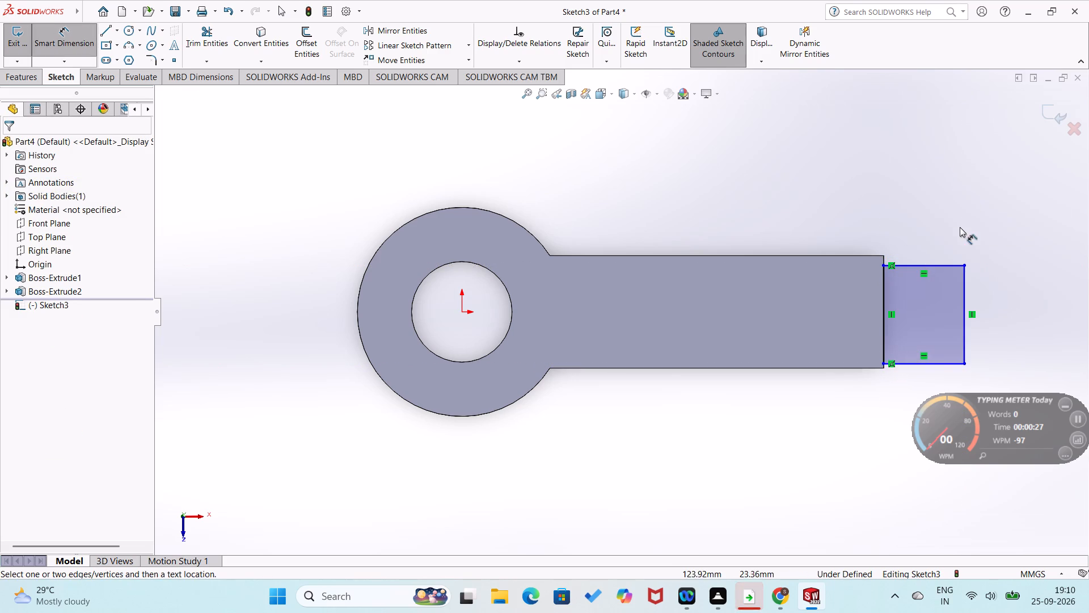
{"action": "left_click_drag", "start_coordinate": [932, 364], "coordinate": [933, 376]}
{"action": "left_click", "coordinate": [932, 381]}
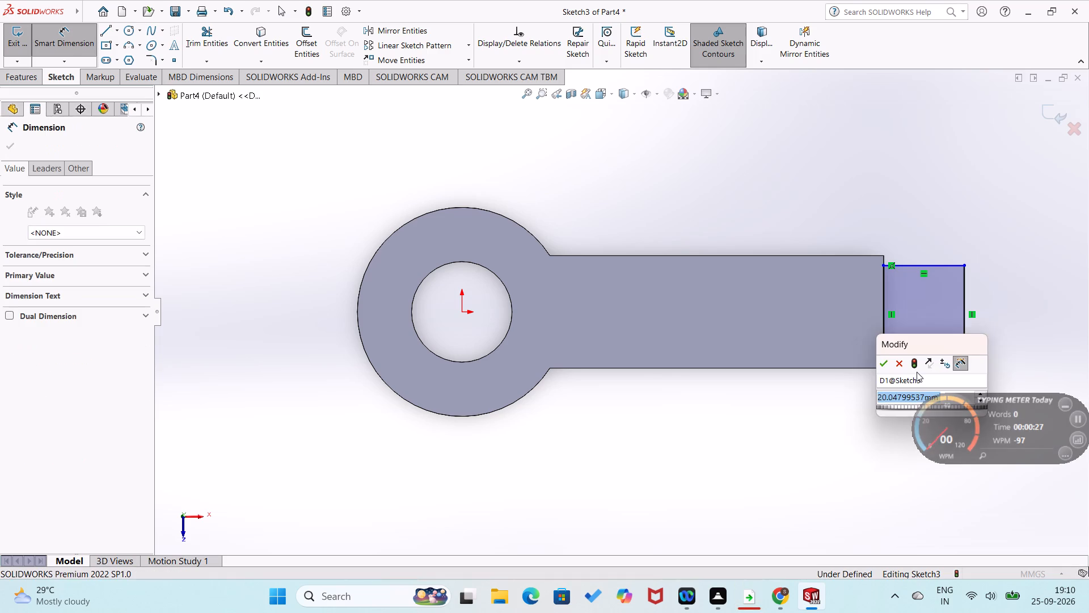
{"action": "type", "text": "25"}
{"action": "key", "text": "Return"}
{"action": "left_click", "coordinate": [769, 436]}
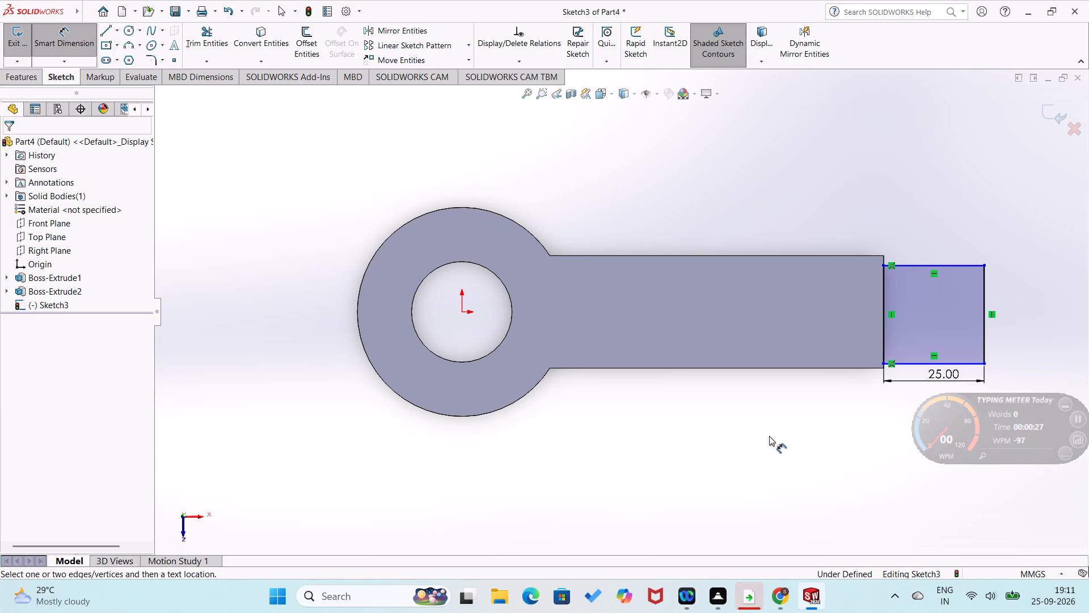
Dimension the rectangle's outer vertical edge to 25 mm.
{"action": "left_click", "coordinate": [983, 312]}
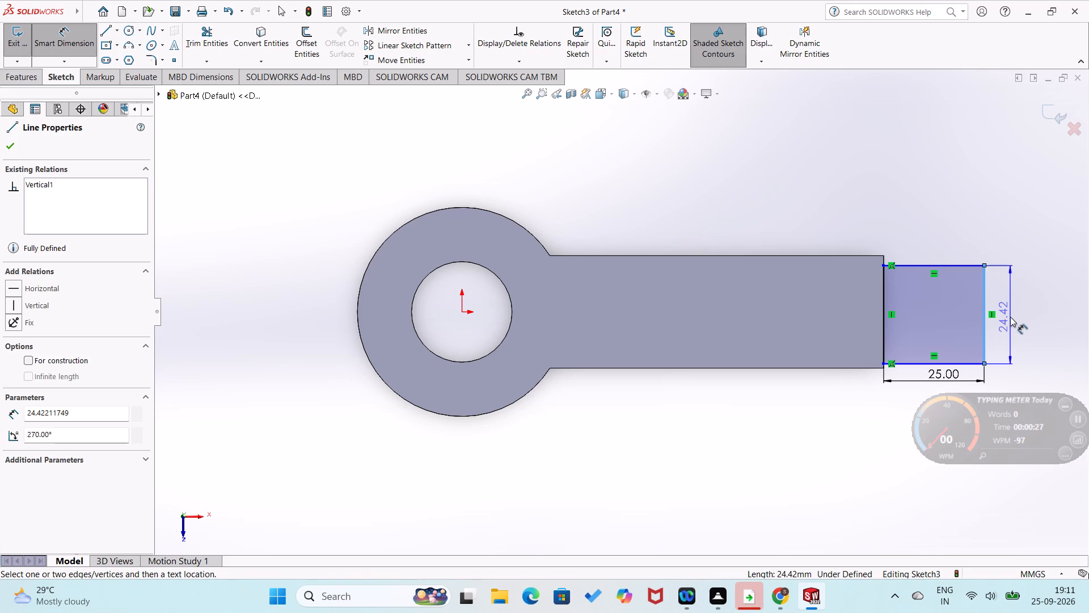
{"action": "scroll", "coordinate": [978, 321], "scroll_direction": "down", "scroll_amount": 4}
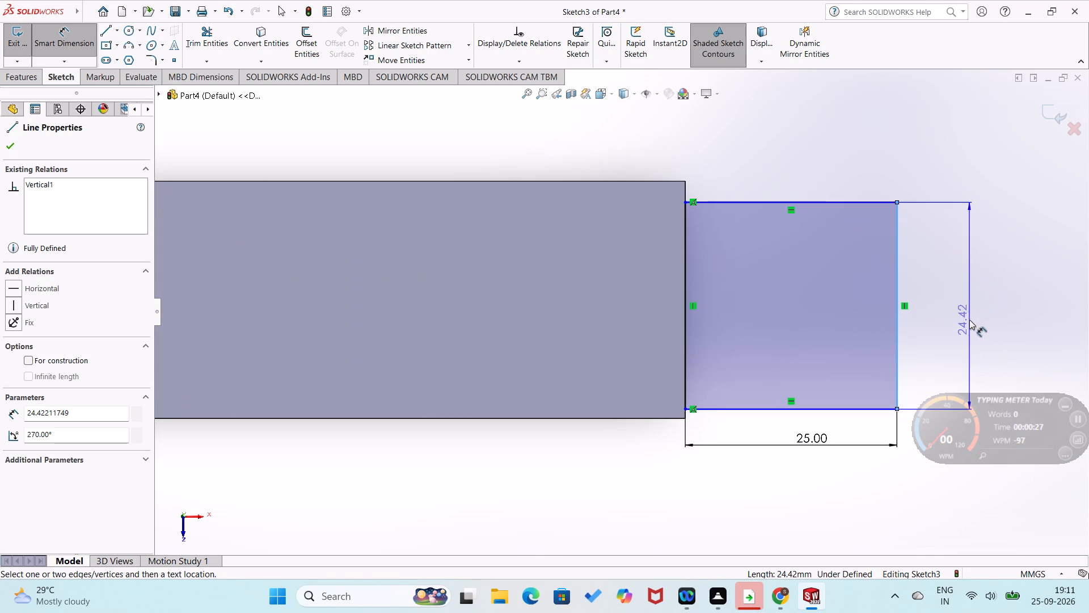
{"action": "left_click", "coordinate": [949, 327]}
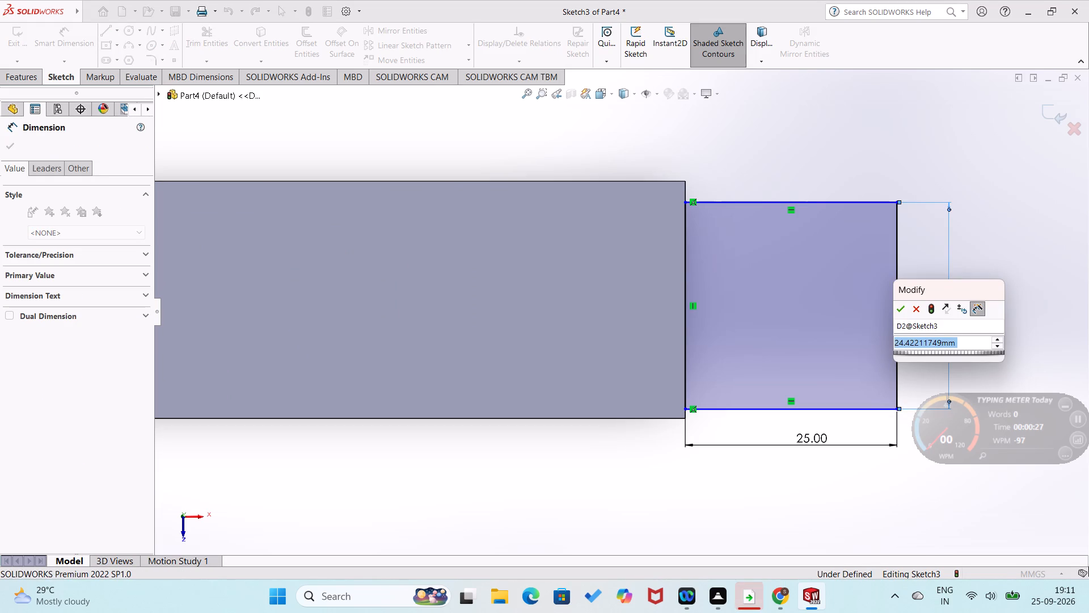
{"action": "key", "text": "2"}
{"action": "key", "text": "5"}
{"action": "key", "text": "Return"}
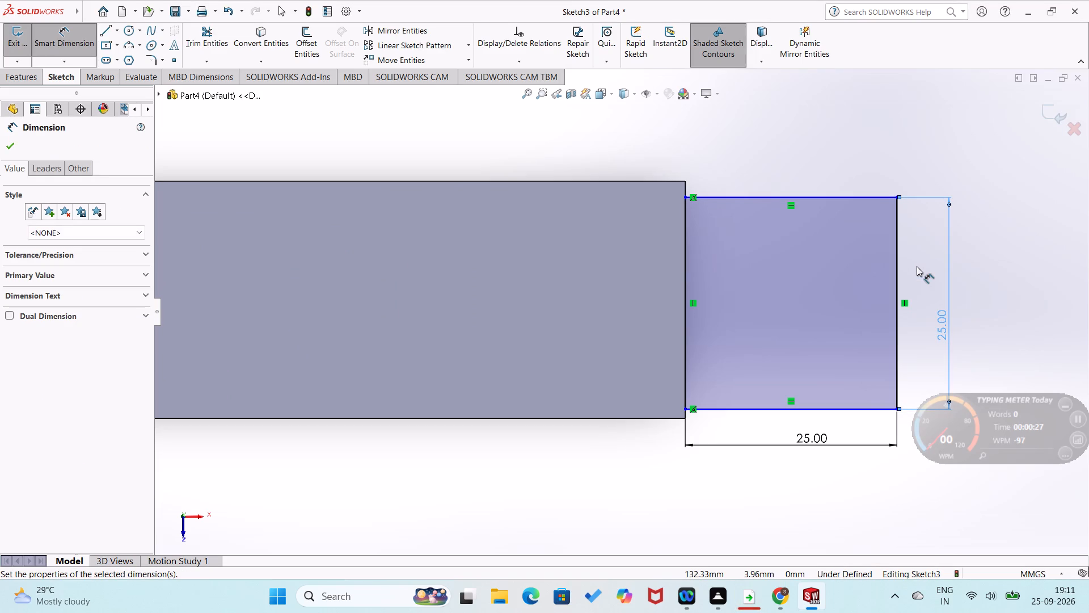
Dimension the offset between the arm's upper end corner and the rectangle's upper corner to 3 mm.
{"action": "left_click", "coordinate": [686, 180]}
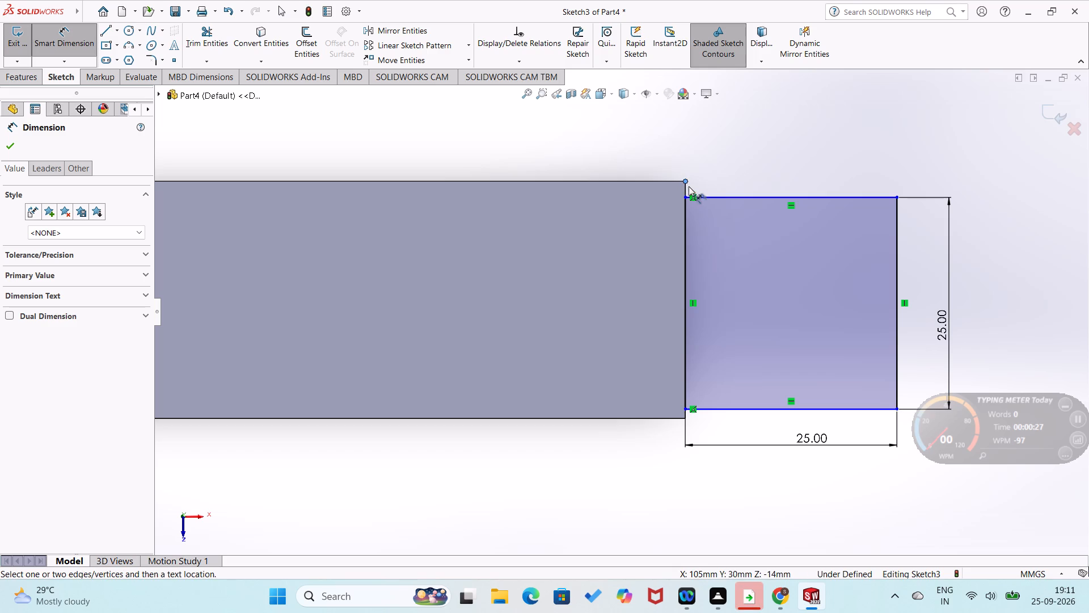
{"action": "left_click", "coordinate": [686, 196]}
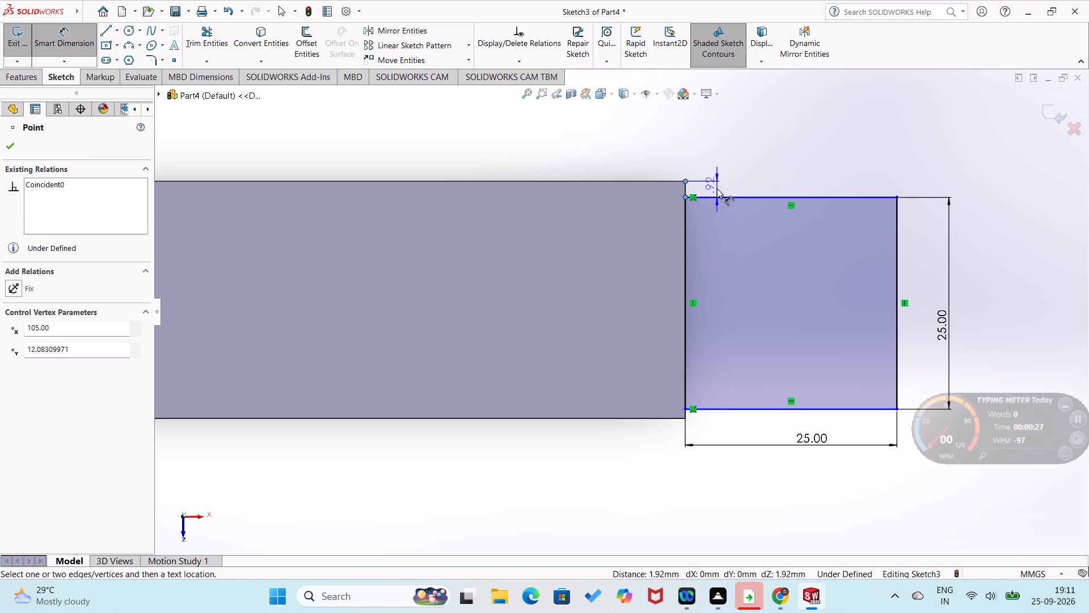
{"action": "left_click", "coordinate": [717, 188]}
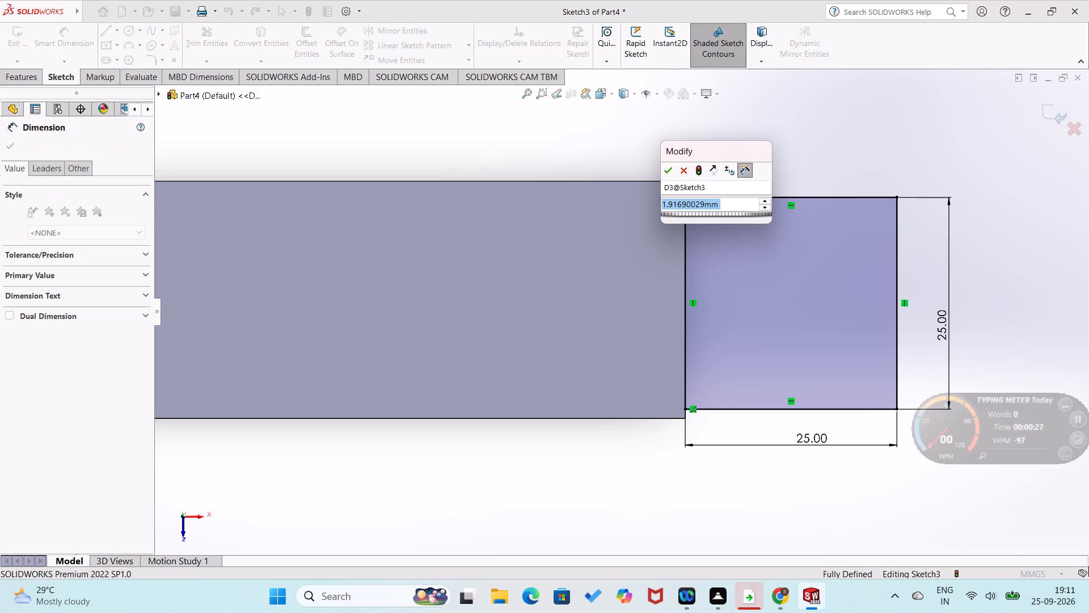
{"action": "key", "text": "3"}
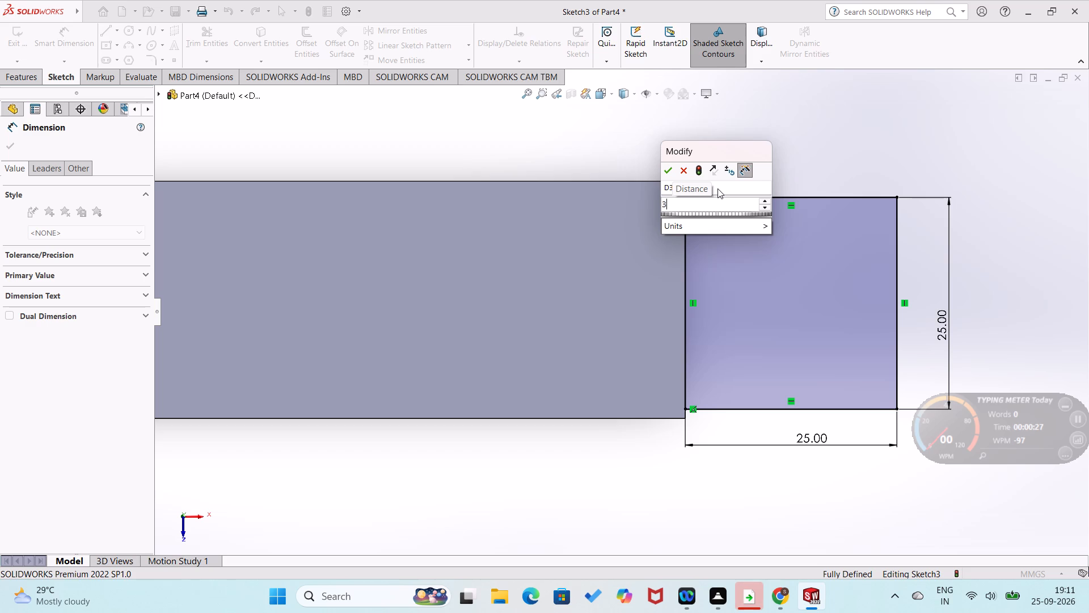
{"action": "key", "text": "Return"}
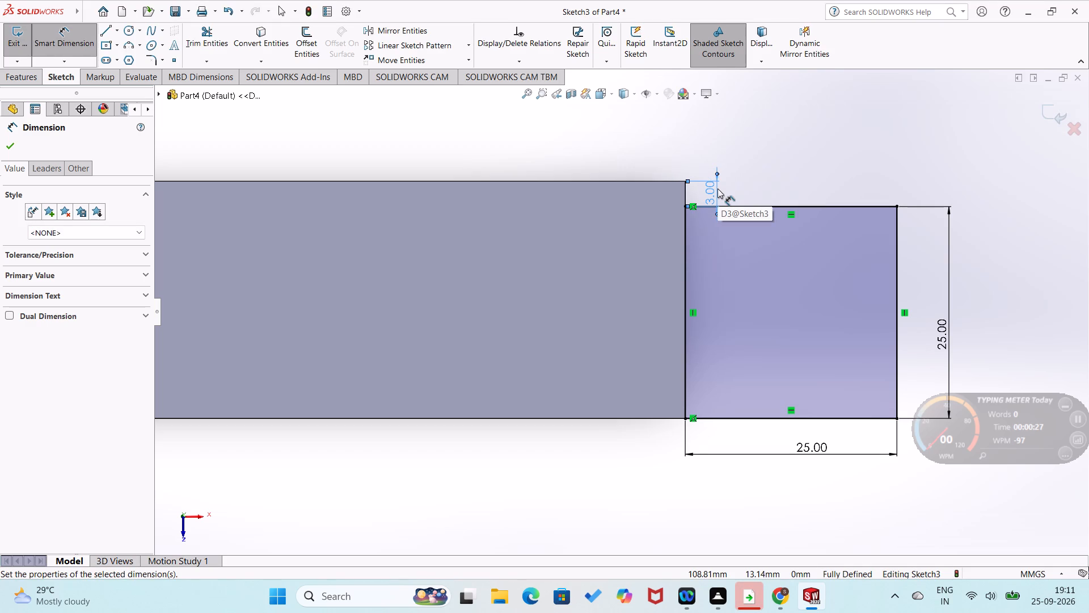
Set the upper corner offset to 2.5 mm.
{"action": "double_click", "coordinate": [715, 188]}
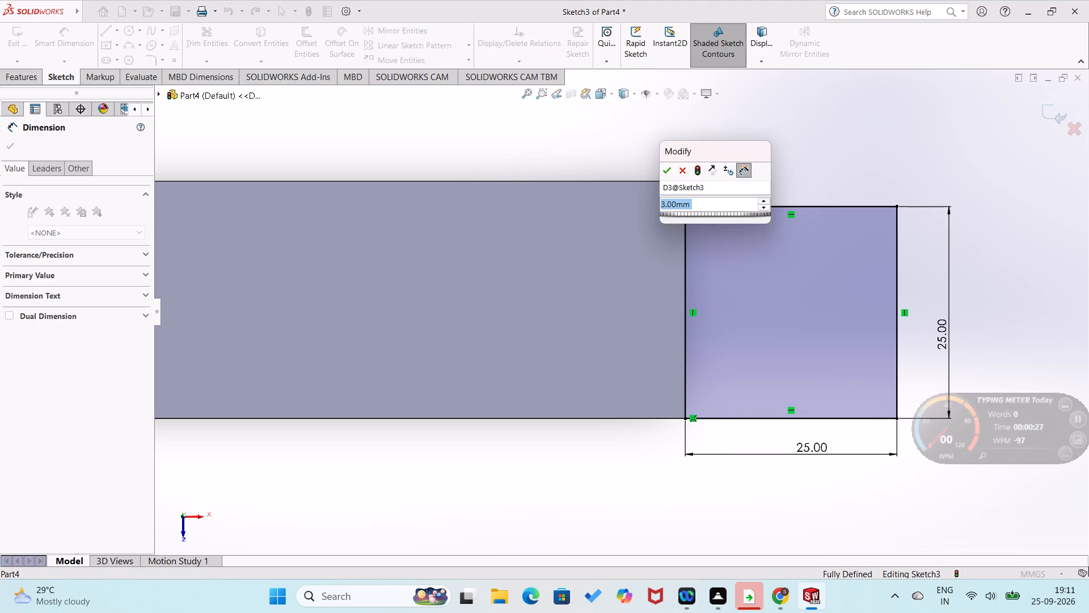
{"action": "type", "text": "2.5"}
{"action": "key", "text": "Return"}
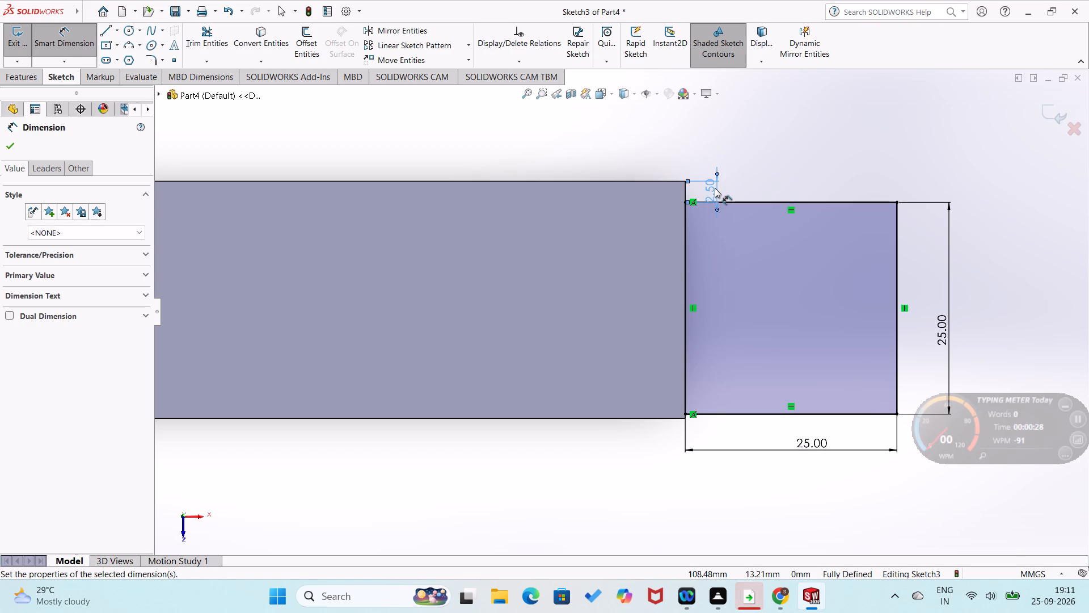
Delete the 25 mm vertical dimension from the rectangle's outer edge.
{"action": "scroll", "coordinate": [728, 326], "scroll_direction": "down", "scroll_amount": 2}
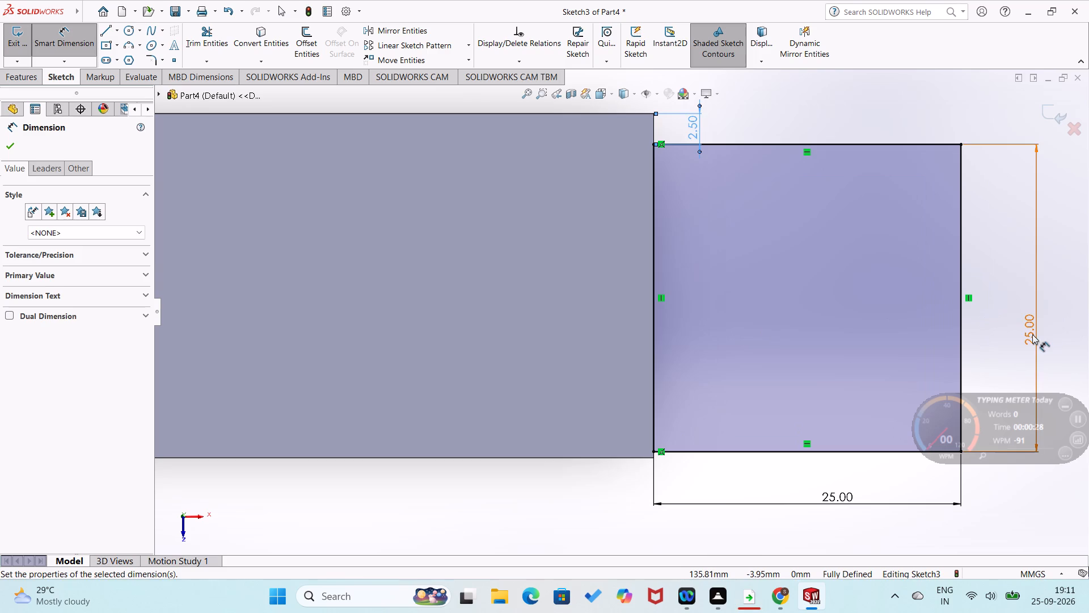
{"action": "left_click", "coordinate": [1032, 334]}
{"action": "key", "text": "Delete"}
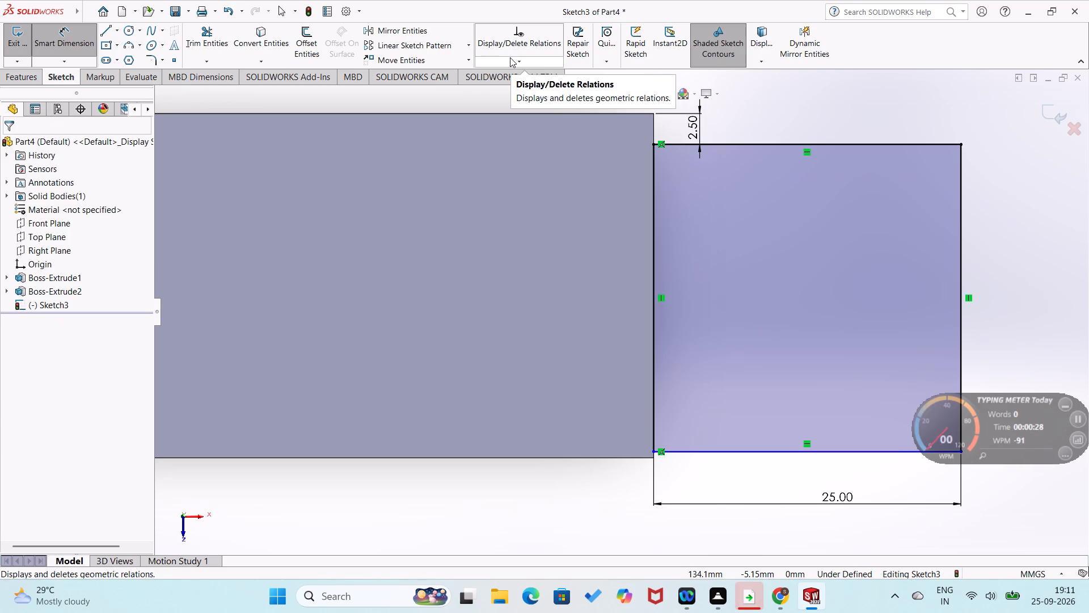
Dimension the offset between the arm's lower end corner and the rectangle's lower corner to 2.5 mm.
{"action": "scroll", "coordinate": [362, 137], "scroll_direction": "down", "scroll_amount": 1}
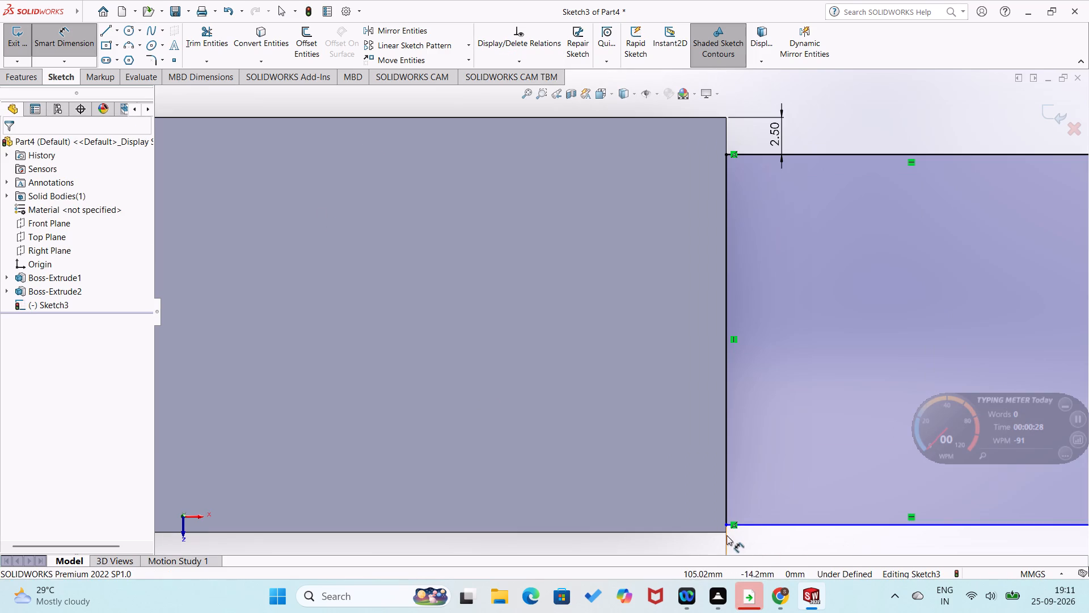
{"action": "left_click", "coordinate": [727, 532]}
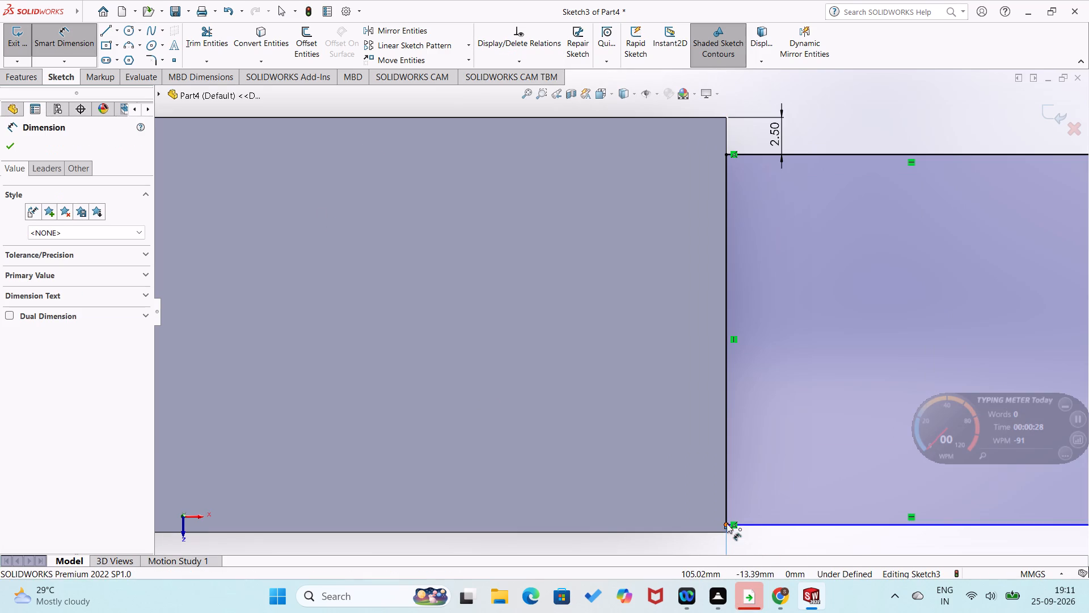
{"action": "scroll", "coordinate": [731, 524], "scroll_direction": "up", "scroll_amount": 2}
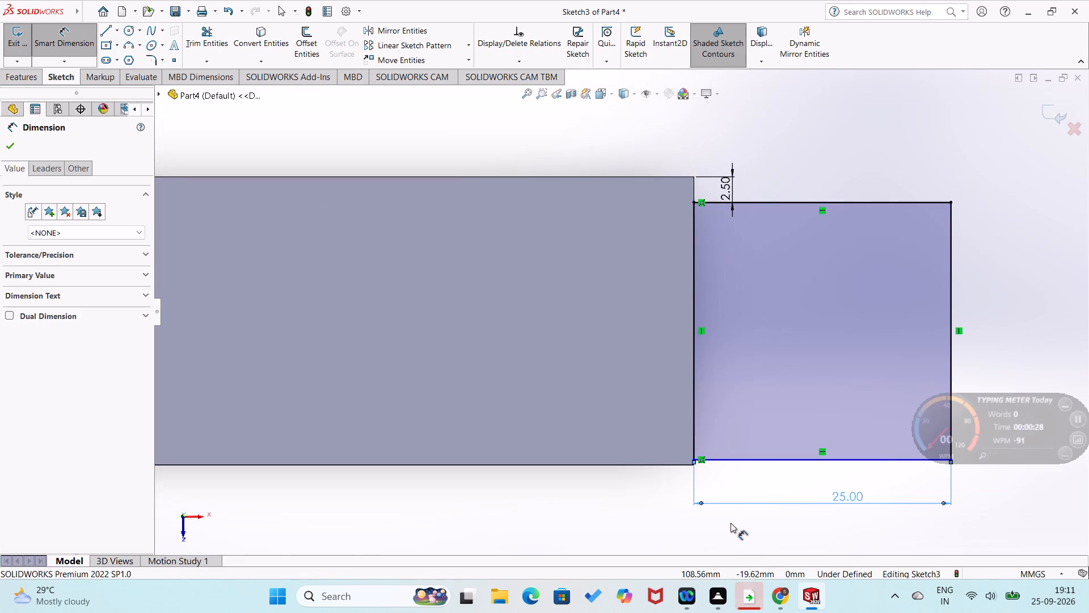
{"action": "scroll", "coordinate": [694, 473], "scroll_direction": "down", "scroll_amount": 8}
{"action": "scroll", "coordinate": [655, 305], "scroll_direction": "down", "scroll_amount": 3}
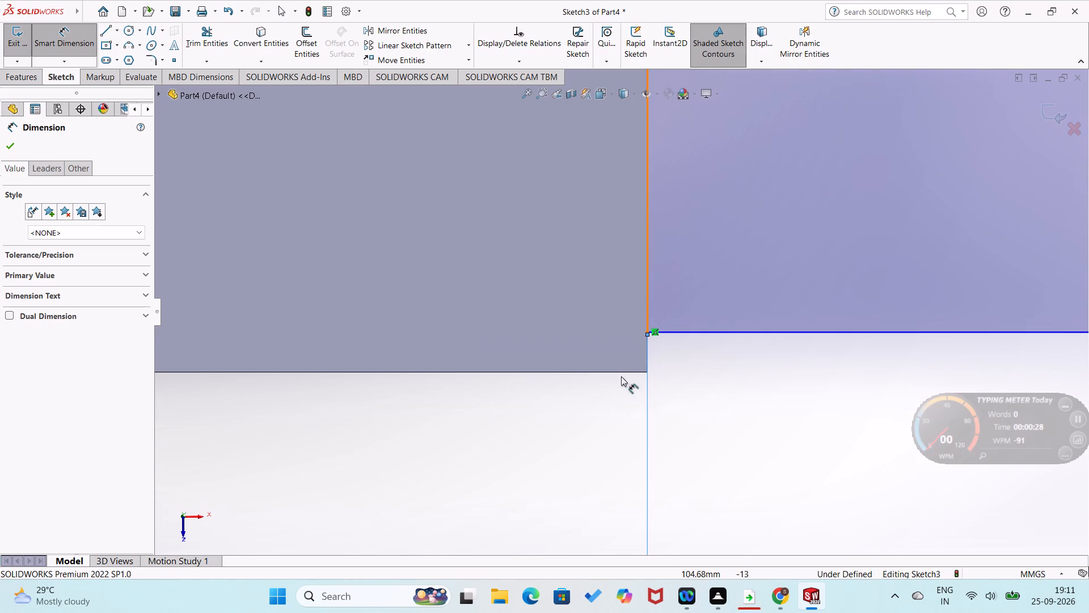
{"action": "left_click", "coordinate": [610, 405]}
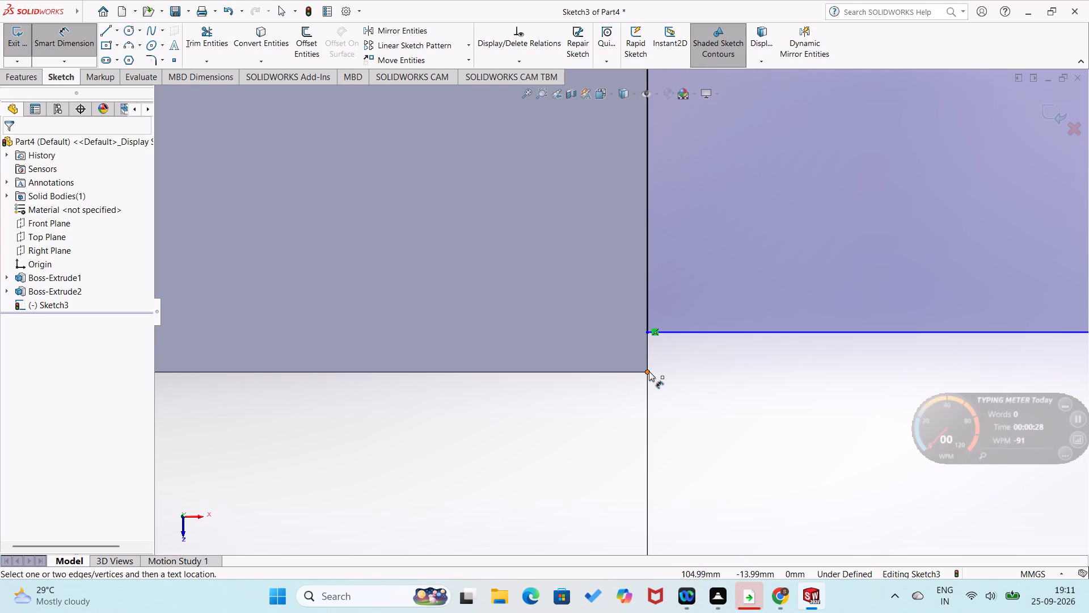
{"action": "left_click", "coordinate": [649, 371]}
{"action": "left_click", "coordinate": [647, 333]}
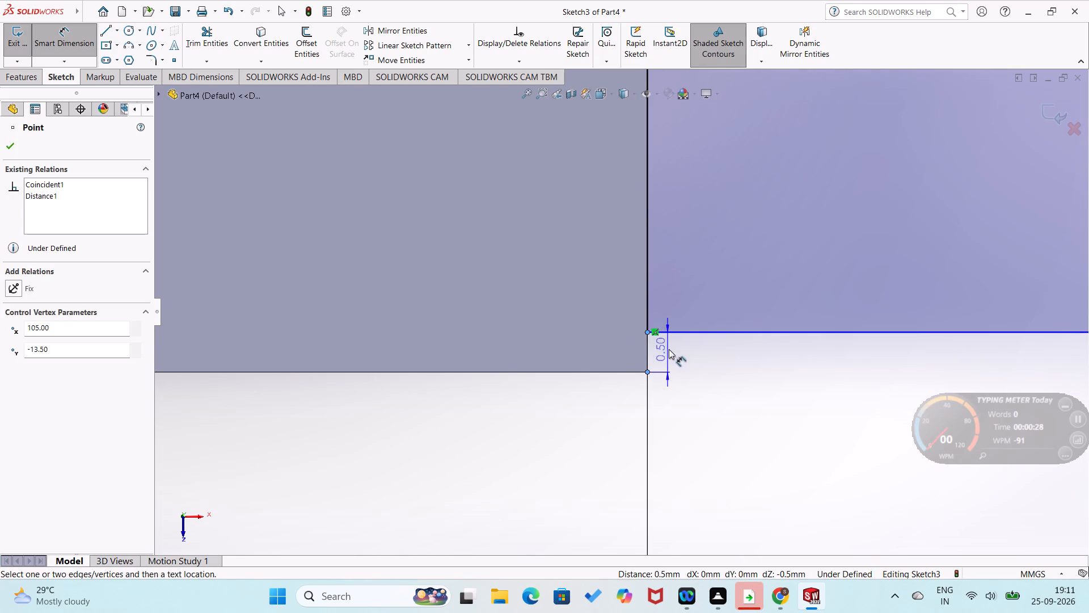
{"action": "left_click", "coordinate": [675, 354]}
{"action": "key", "text": "2"}
{"action": "key", "text": "period"}
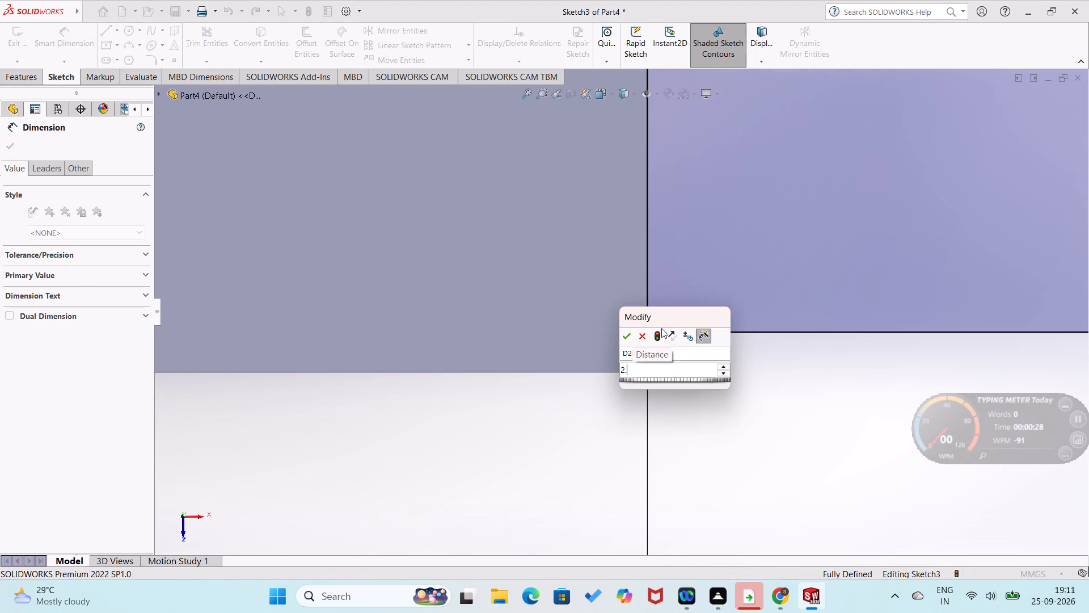
{"action": "key", "text": "5"}
{"action": "key", "text": "Return"}
{"action": "scroll", "coordinate": [644, 294], "scroll_direction": "up", "scroll_amount": 3}
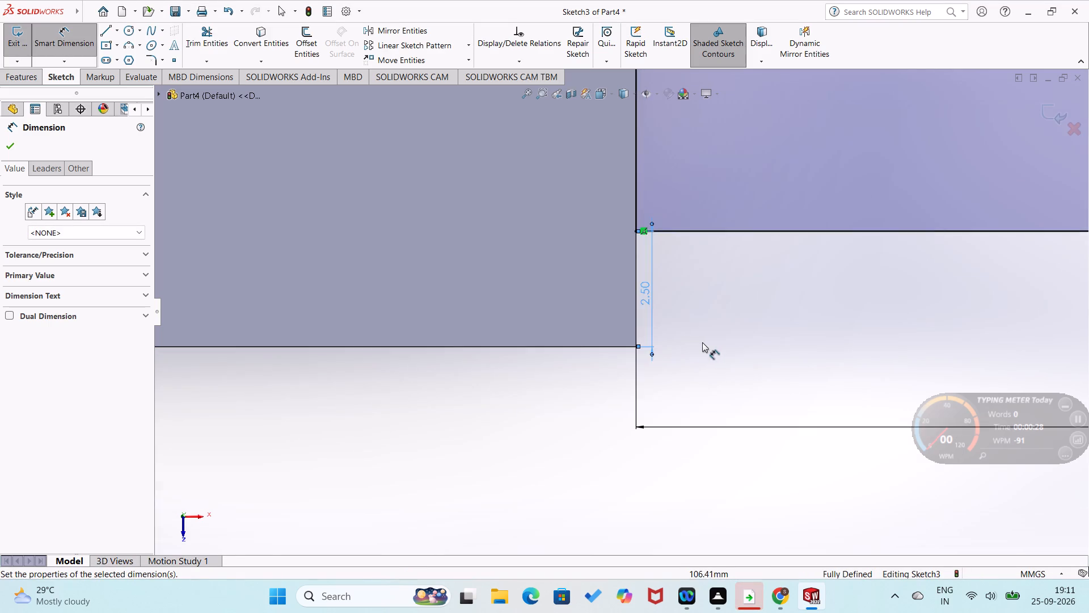
{"action": "scroll", "coordinate": [703, 342], "scroll_direction": "up", "scroll_amount": 10}
{"action": "left_click", "coordinate": [698, 364]}
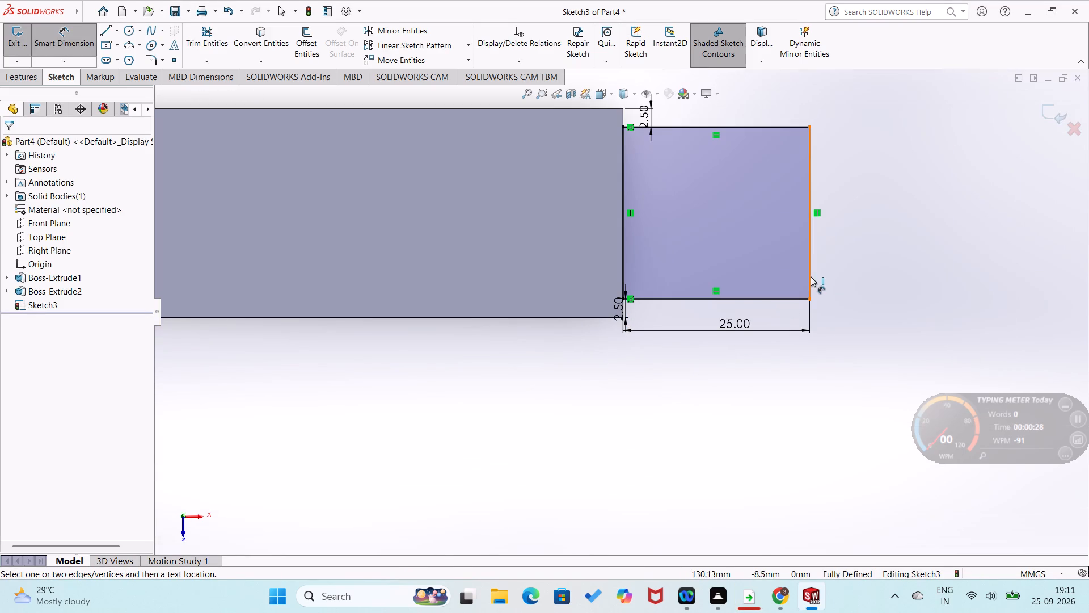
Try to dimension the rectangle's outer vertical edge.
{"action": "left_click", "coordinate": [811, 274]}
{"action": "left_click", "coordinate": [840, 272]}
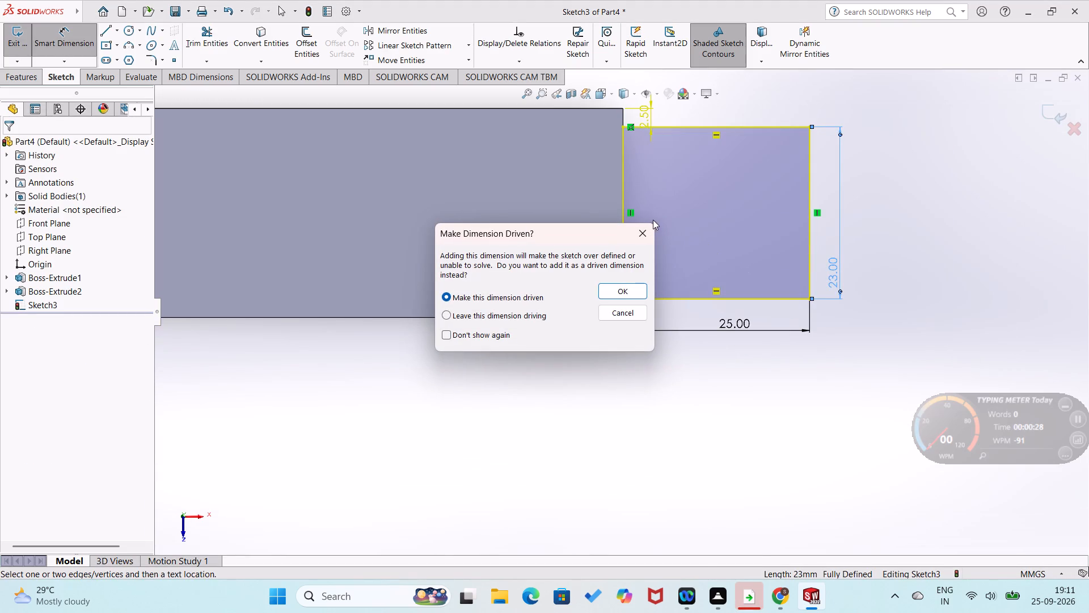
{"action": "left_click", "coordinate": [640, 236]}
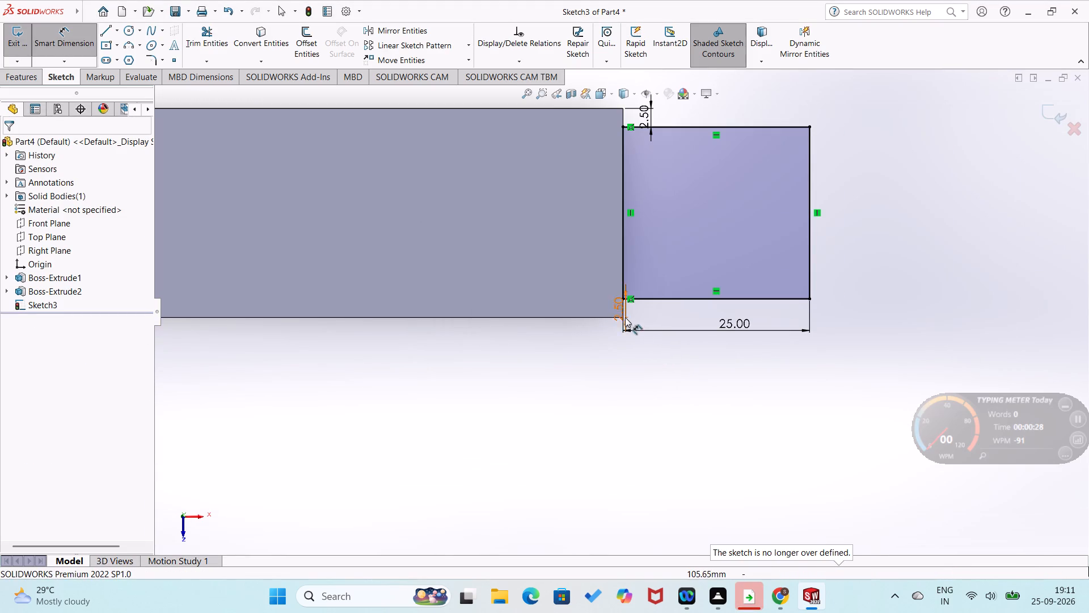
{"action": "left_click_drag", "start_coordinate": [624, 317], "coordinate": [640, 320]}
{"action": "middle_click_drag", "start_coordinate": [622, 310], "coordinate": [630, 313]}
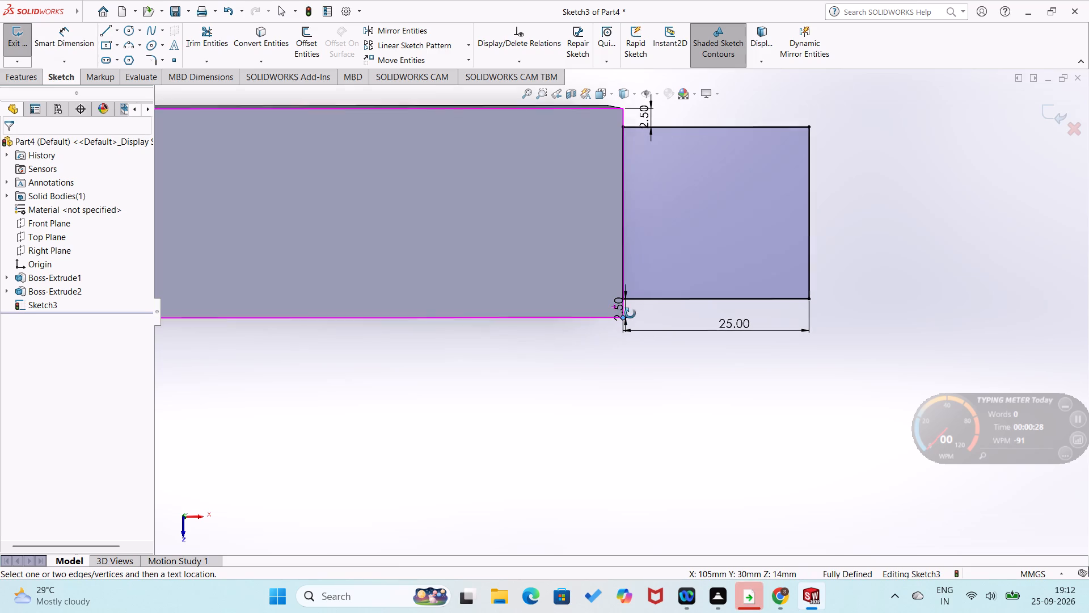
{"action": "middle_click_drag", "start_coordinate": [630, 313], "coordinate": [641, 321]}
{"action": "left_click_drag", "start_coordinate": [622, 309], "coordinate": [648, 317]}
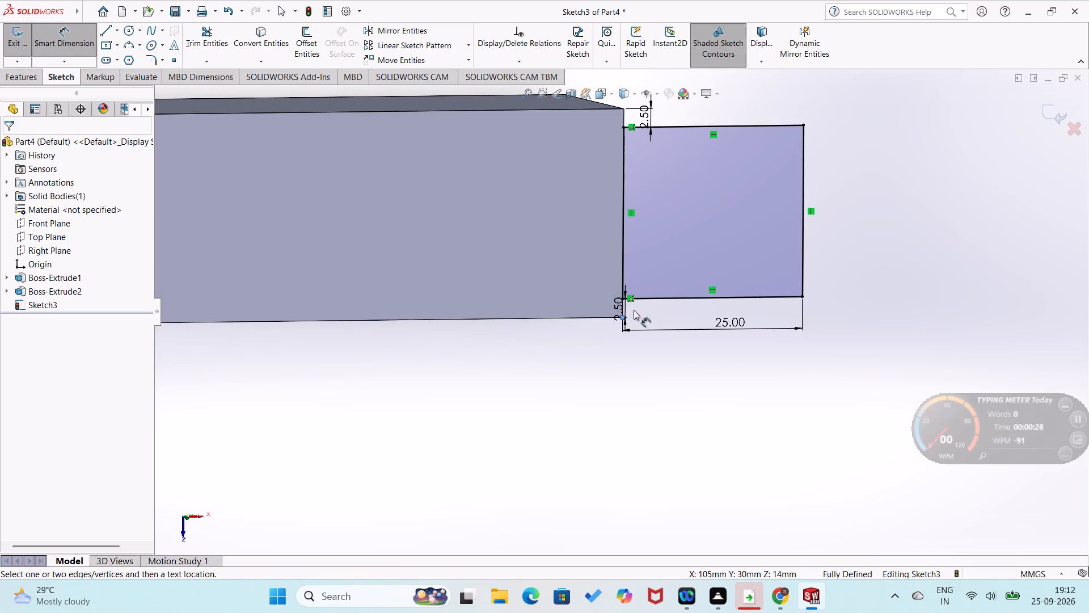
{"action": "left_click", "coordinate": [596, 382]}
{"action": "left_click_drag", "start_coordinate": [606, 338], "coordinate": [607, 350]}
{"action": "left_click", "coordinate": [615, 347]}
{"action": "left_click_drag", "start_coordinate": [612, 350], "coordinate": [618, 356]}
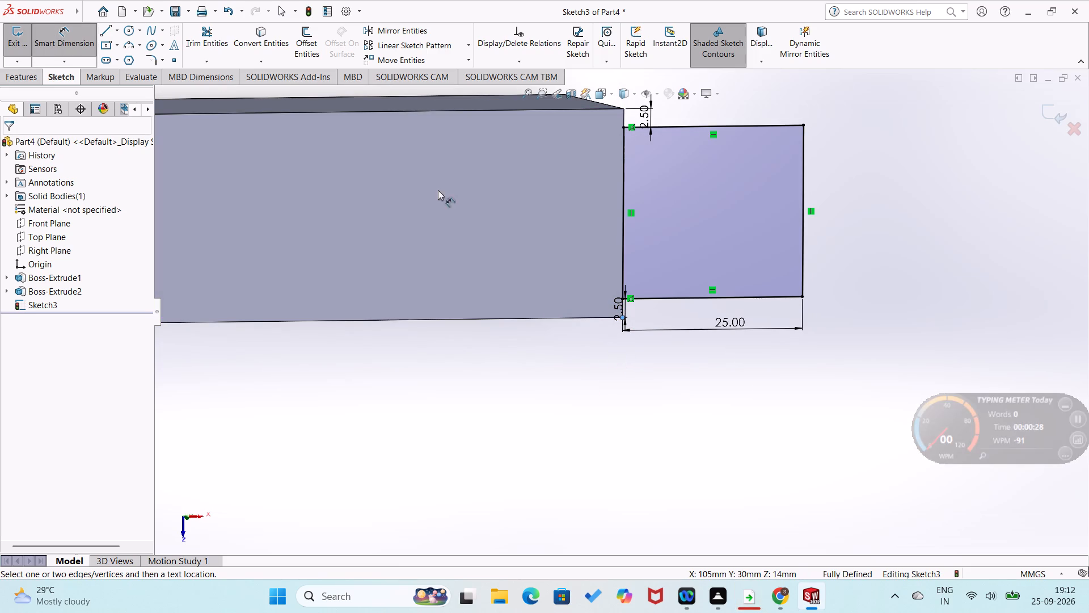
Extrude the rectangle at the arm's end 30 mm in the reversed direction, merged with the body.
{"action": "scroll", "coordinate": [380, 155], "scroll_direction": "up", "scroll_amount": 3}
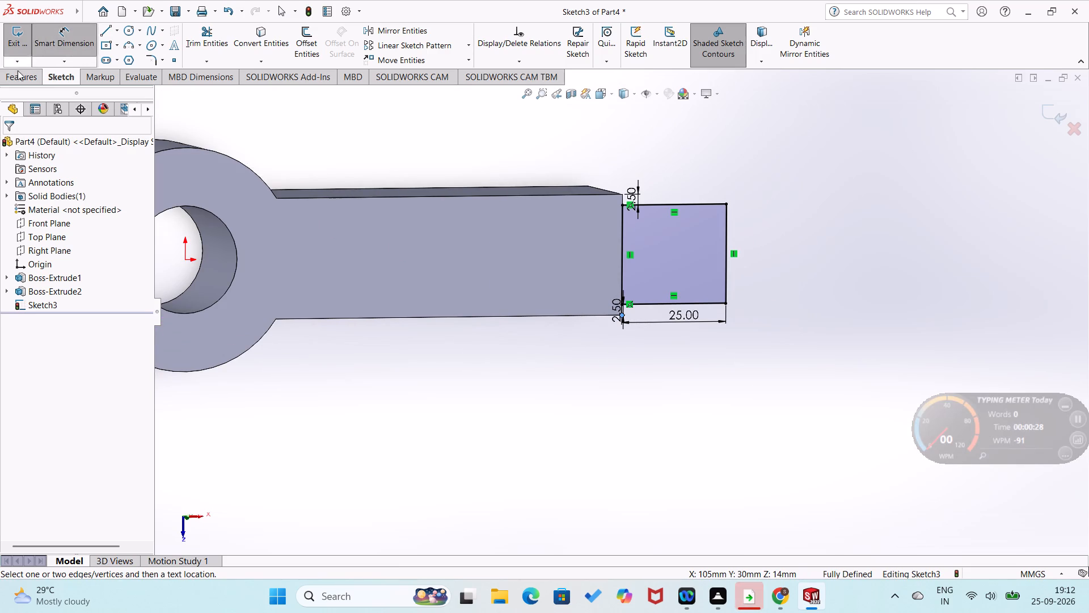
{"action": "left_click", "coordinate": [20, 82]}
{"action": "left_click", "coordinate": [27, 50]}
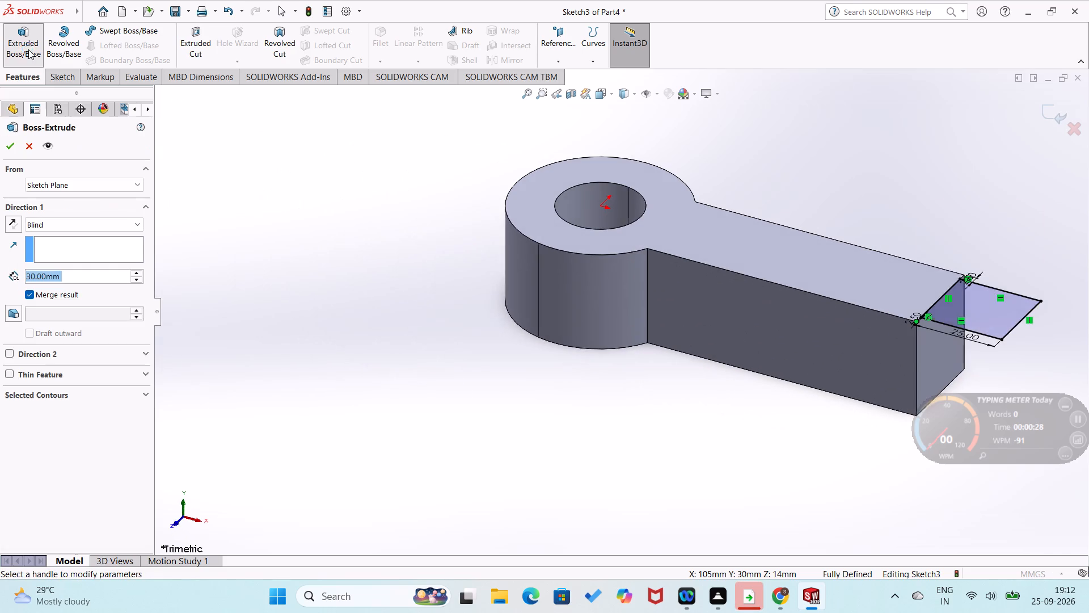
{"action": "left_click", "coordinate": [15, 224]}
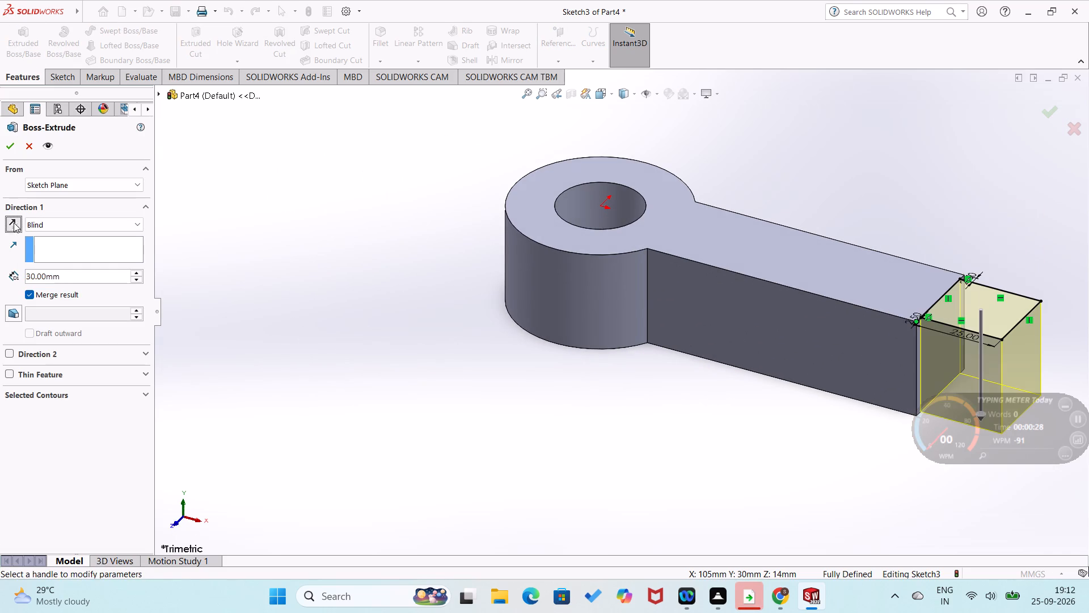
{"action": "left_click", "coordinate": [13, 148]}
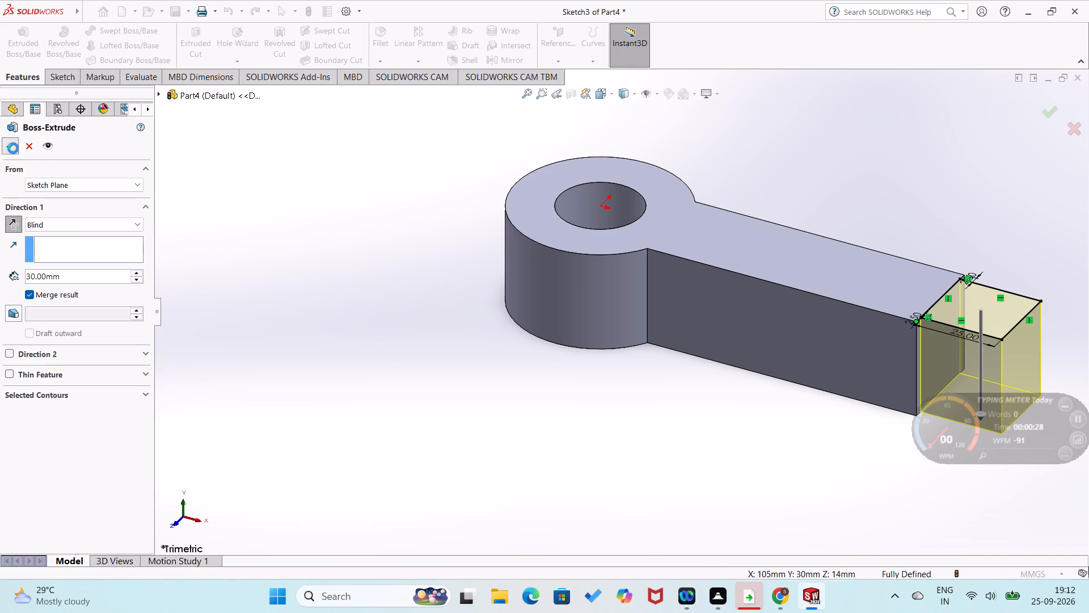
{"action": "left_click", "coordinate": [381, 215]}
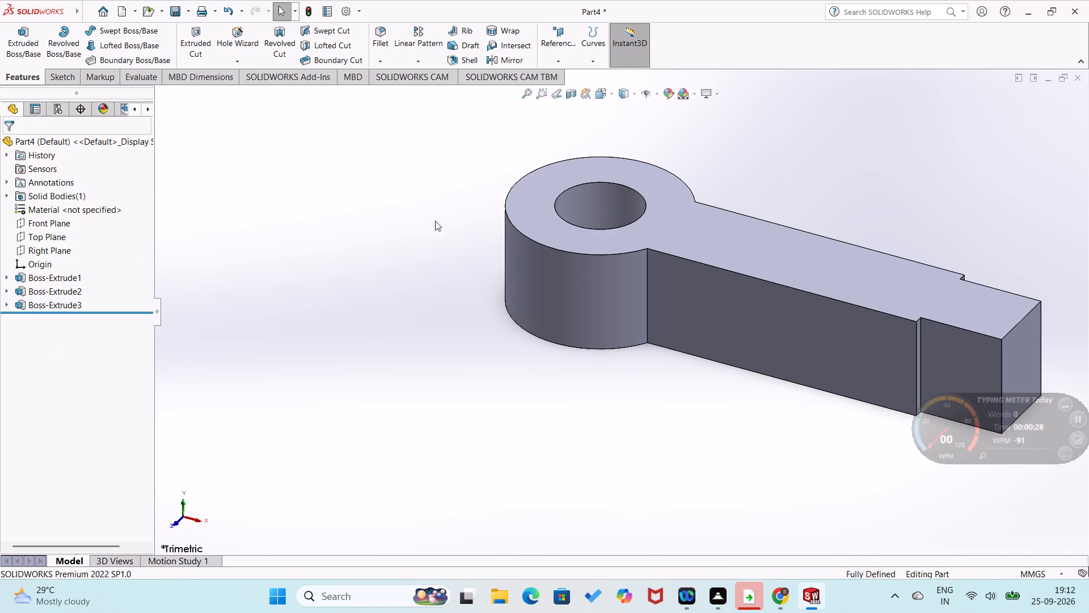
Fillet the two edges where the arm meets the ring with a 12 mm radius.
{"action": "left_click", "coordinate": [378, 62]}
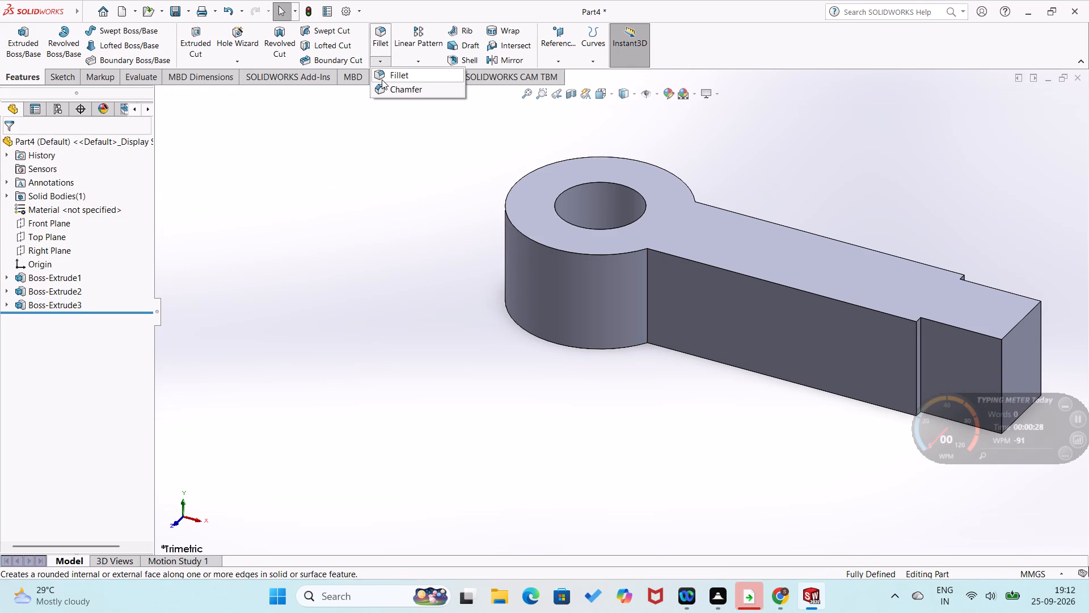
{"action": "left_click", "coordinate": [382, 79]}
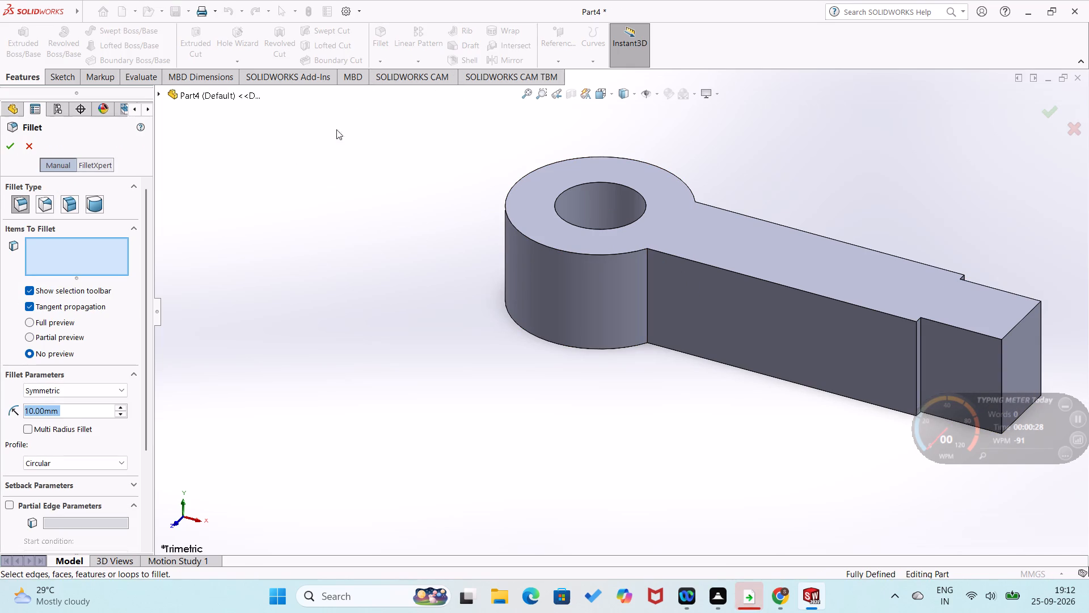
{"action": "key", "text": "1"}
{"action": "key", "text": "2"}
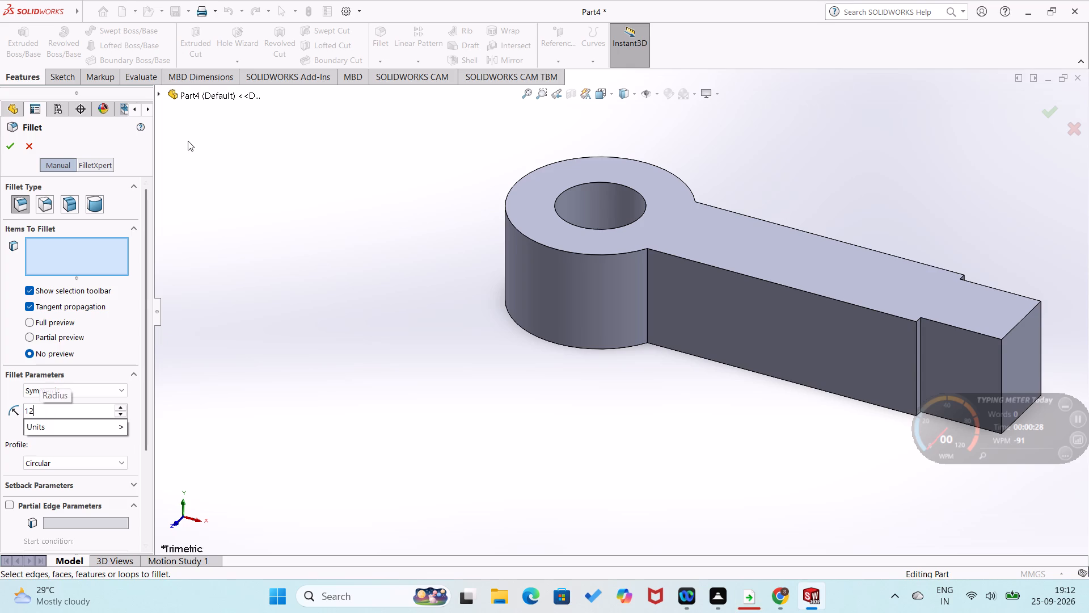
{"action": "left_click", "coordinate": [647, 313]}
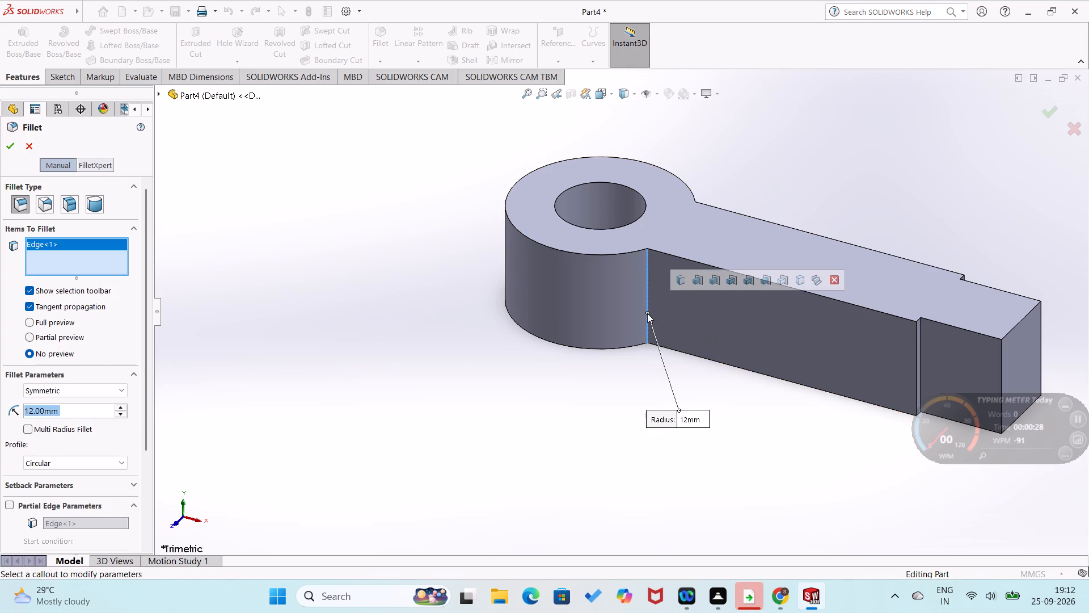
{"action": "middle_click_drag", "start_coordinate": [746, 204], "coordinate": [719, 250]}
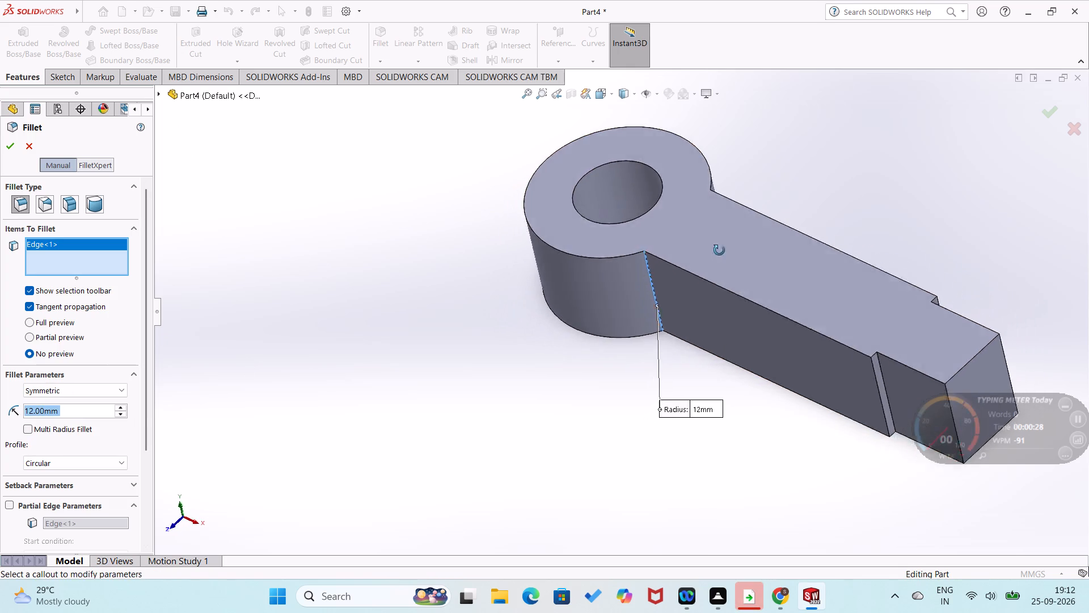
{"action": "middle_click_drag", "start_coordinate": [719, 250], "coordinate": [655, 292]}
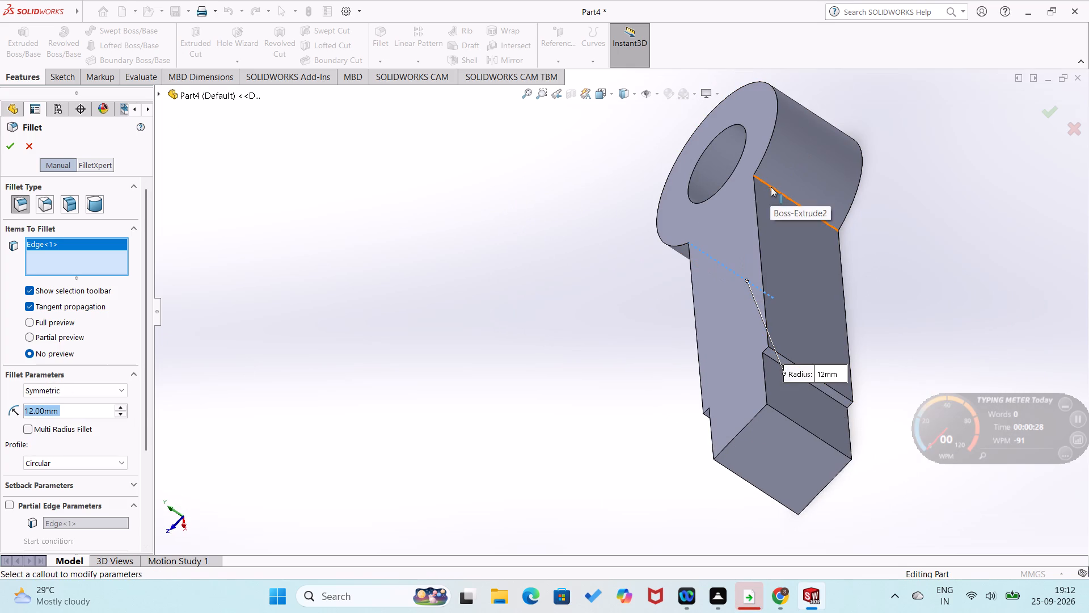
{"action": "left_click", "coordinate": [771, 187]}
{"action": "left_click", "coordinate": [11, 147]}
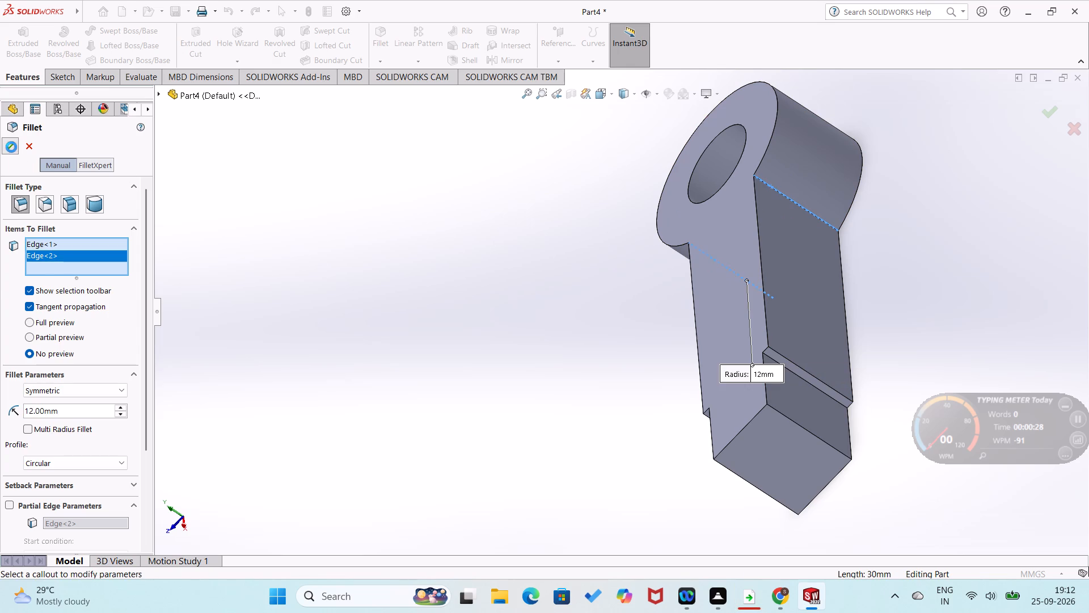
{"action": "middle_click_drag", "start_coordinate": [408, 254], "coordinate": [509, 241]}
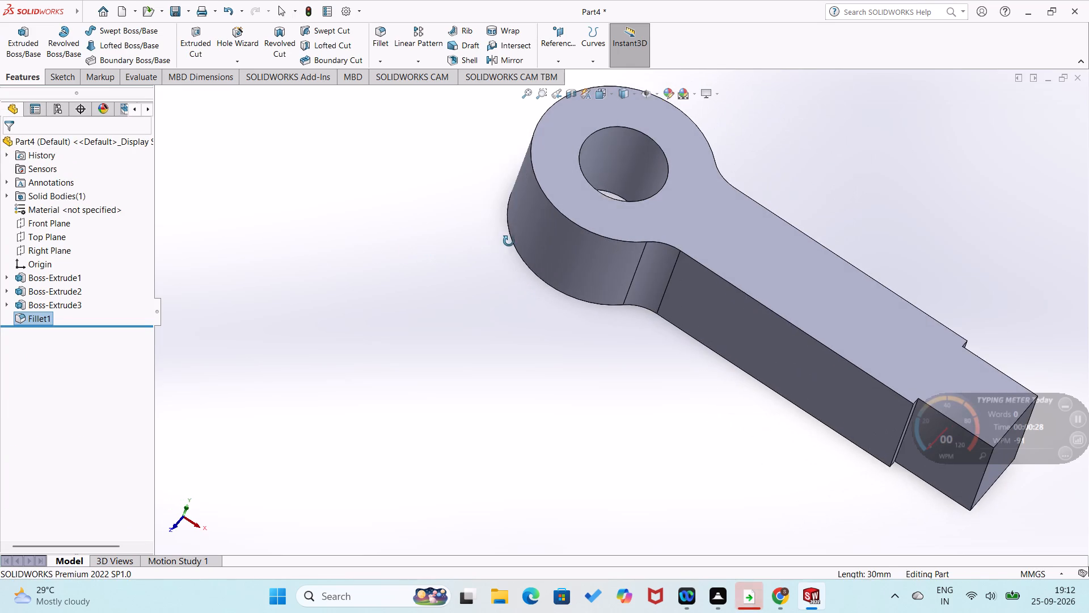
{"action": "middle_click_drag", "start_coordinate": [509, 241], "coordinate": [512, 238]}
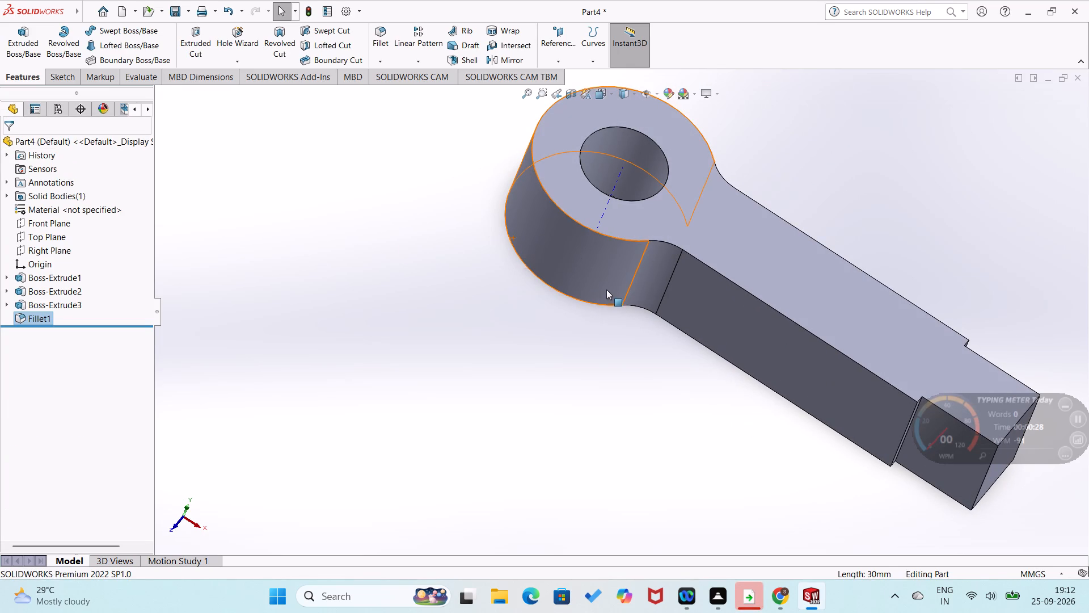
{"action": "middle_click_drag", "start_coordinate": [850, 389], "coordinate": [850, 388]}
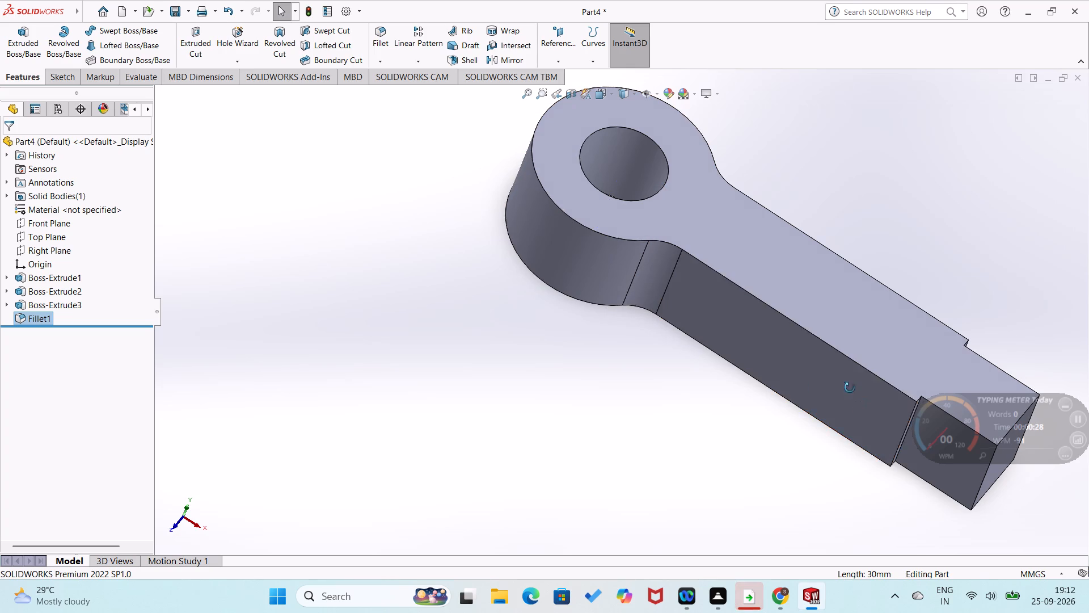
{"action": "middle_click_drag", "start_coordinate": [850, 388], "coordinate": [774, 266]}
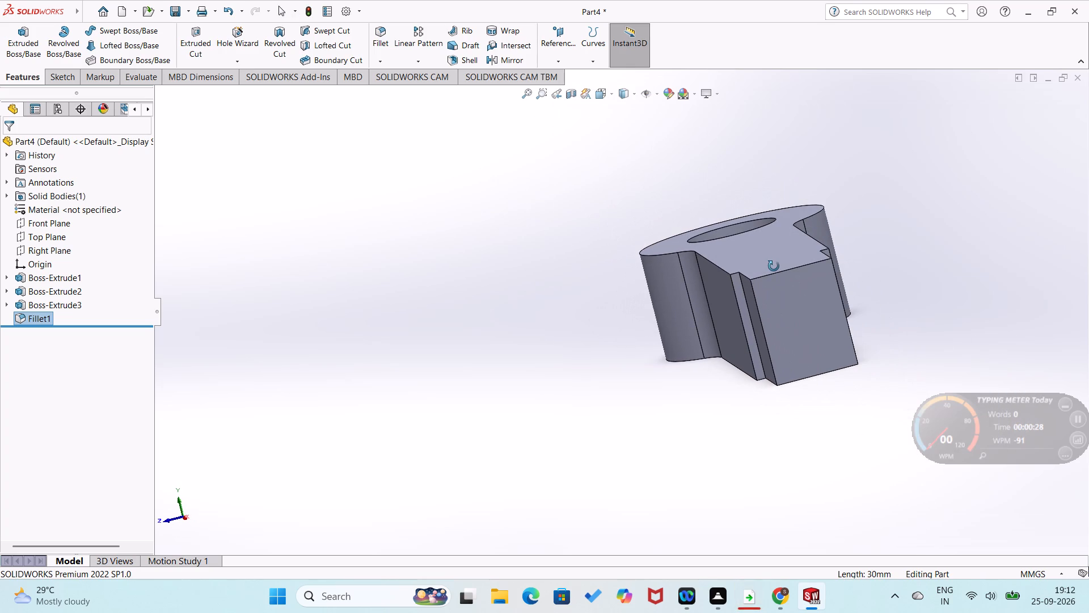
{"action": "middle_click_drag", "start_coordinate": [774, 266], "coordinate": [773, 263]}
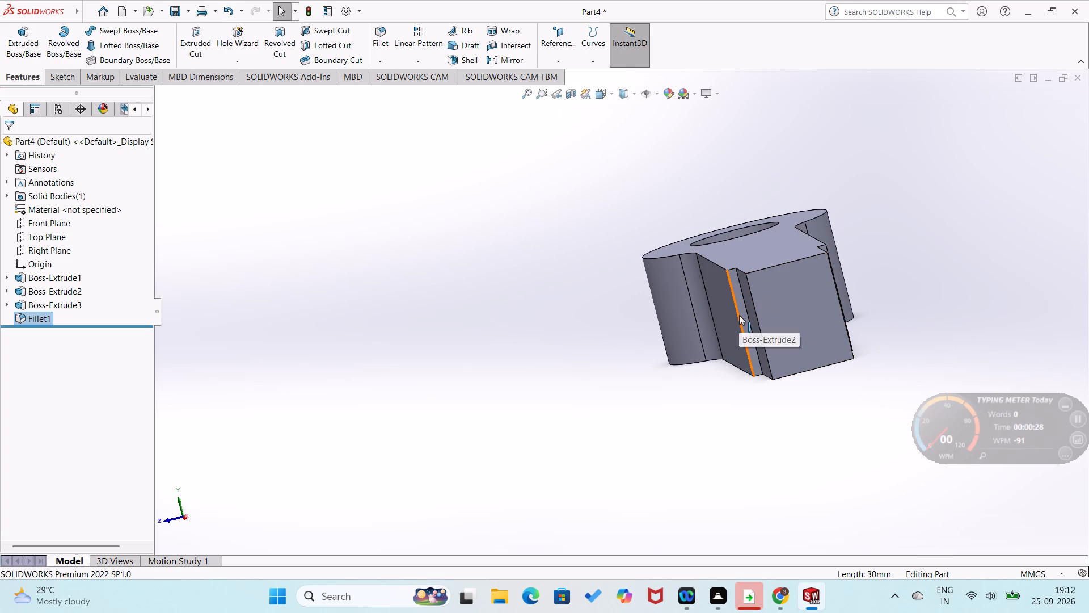
Undo everything back through the fillet, the end extrusion and the rectangle's dimensions and lines, and exit the emptied sketch.
{"action": "key", "text": "ctrl+z"}
{"action": "key", "text": "ctrl+z"}
{"action": "key", "text": "ctrl+z"}
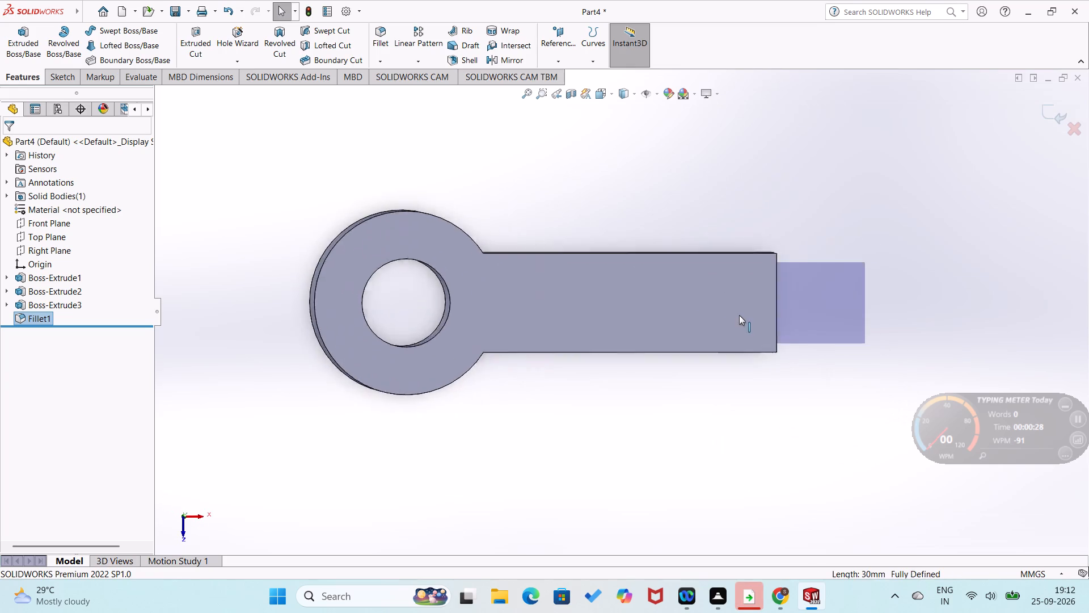
{"action": "key", "text": "ctrl+z"}
{"action": "key", "text": "ctrl+z"}
{"action": "key", "text": "ctrl+z"}
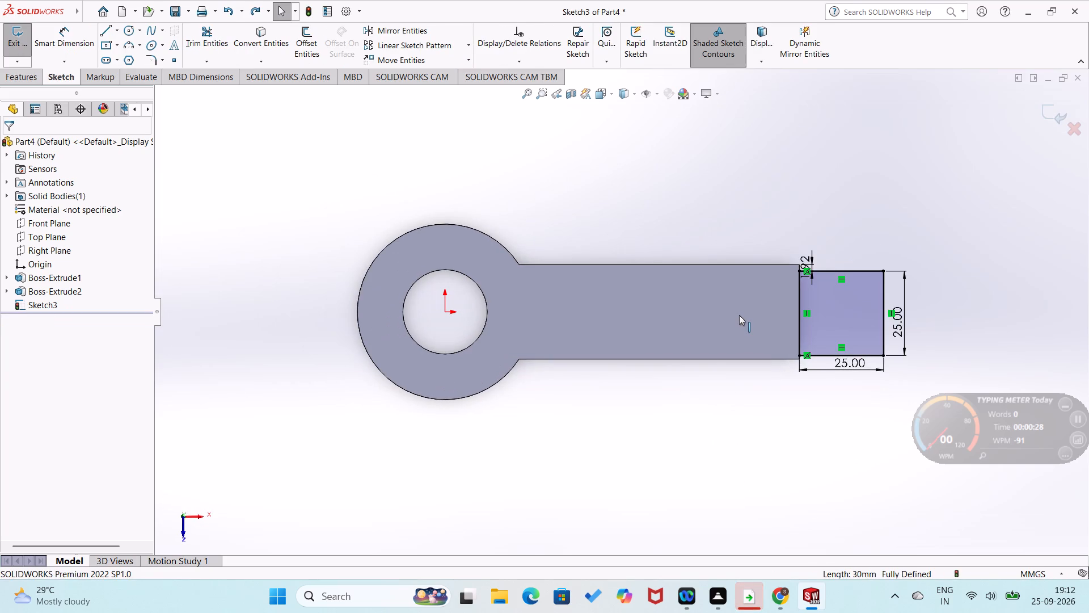
{"action": "key", "text": "ctrl+z"}
{"action": "key", "text": "ctrl+z"}
{"action": "key", "text": "ctrl+z"}
{"action": "key", "text": "ctrl+z"}
{"action": "key", "text": "ctrl+z"}
{"action": "key", "text": "ctrl+z"}
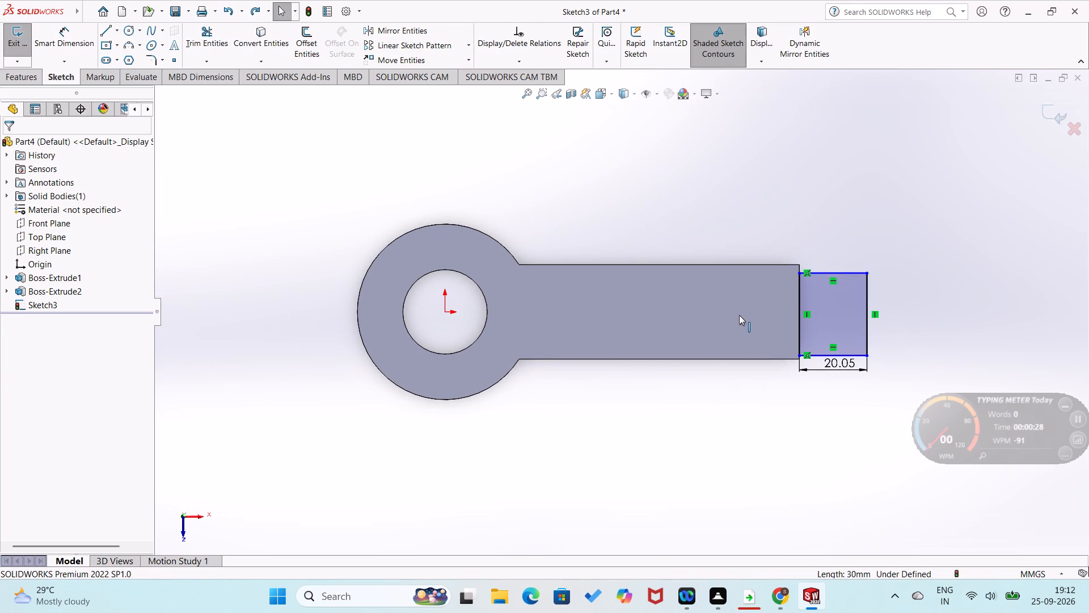
{"action": "key", "text": "ctrl+z"}
{"action": "key", "text": "ctrl+z"}
{"action": "key", "text": "ctrl+z"}
{"action": "key", "text": "ctrl+z"}
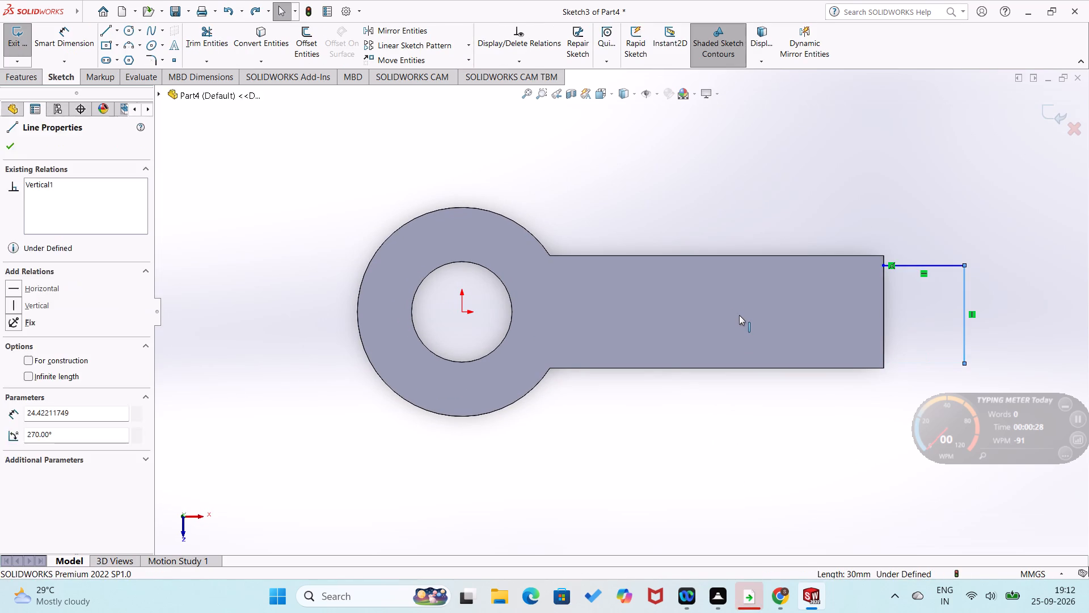
{"action": "key", "text": "ctrl+z"}
{"action": "key", "text": "ctrl+z"}
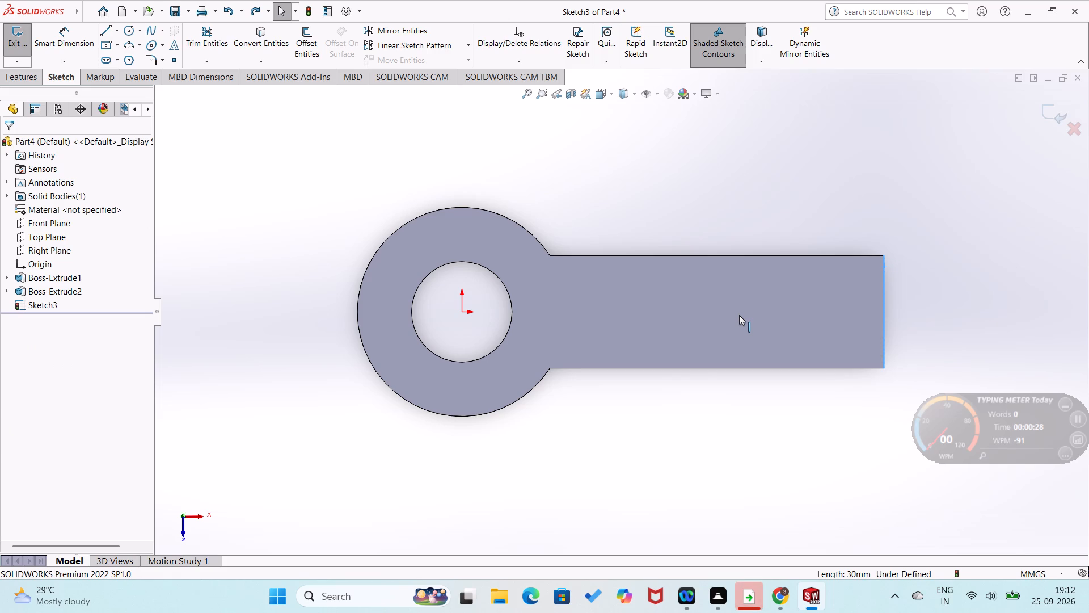
{"action": "left_click", "coordinate": [12, 44]}
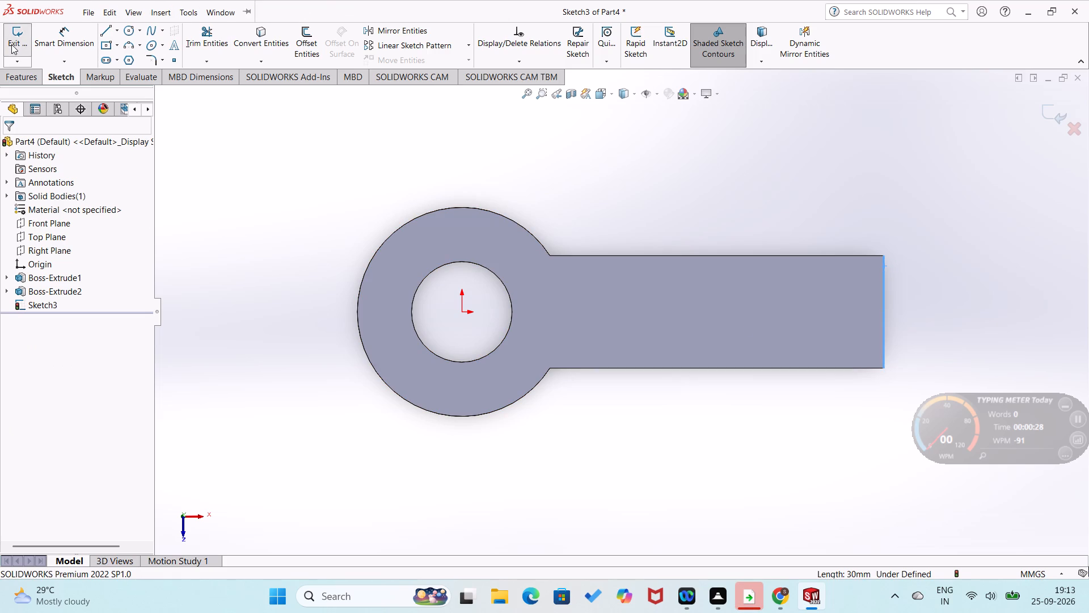
Start a new sketch on the flat outer end face of the arm.
{"action": "middle_click_drag", "start_coordinate": [641, 469], "coordinate": [588, 427]}
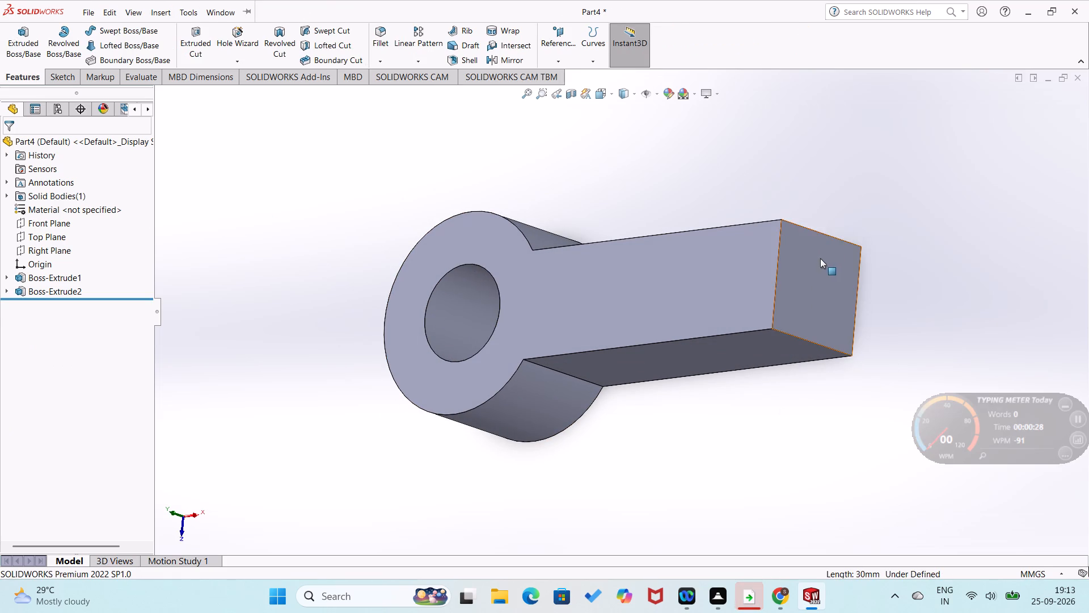
{"action": "right_click", "coordinate": [821, 257]}
{"action": "left_click", "coordinate": [845, 241]}
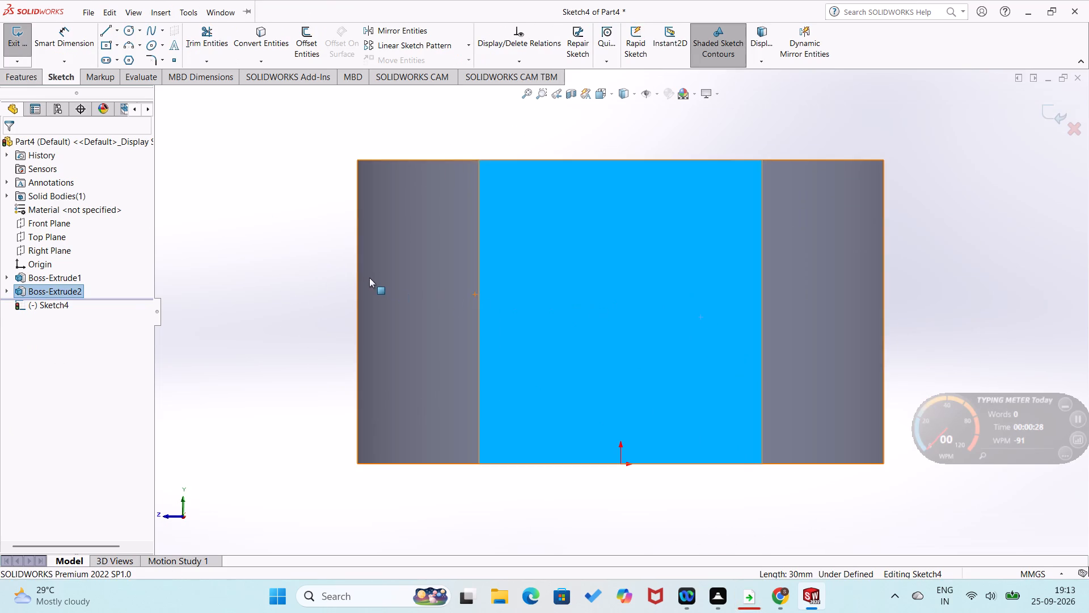
{"action": "left_click", "coordinate": [360, 274]}
{"action": "left_click", "coordinate": [298, 246]}
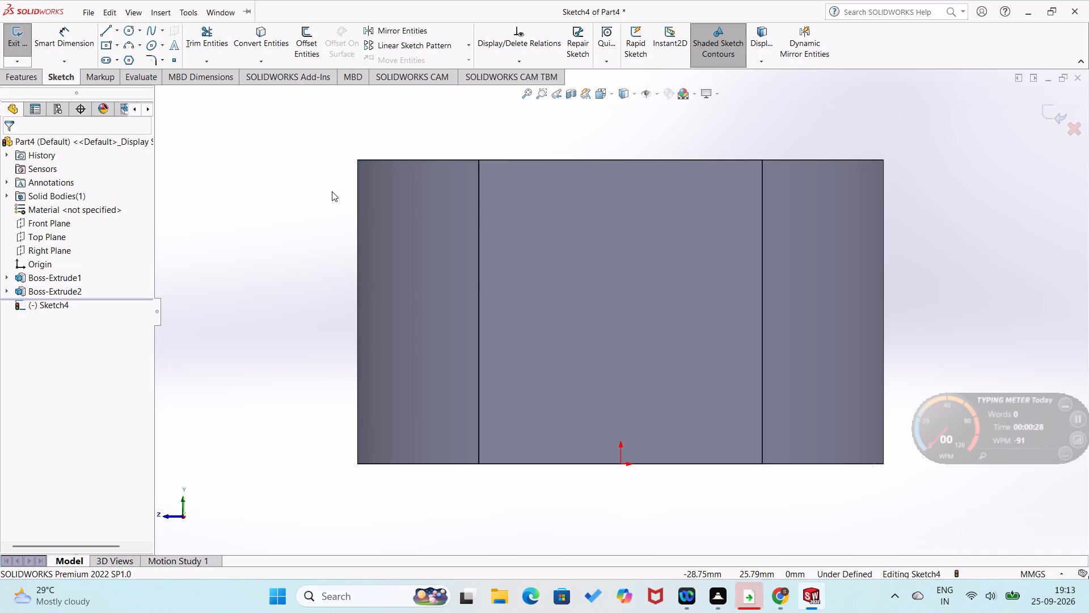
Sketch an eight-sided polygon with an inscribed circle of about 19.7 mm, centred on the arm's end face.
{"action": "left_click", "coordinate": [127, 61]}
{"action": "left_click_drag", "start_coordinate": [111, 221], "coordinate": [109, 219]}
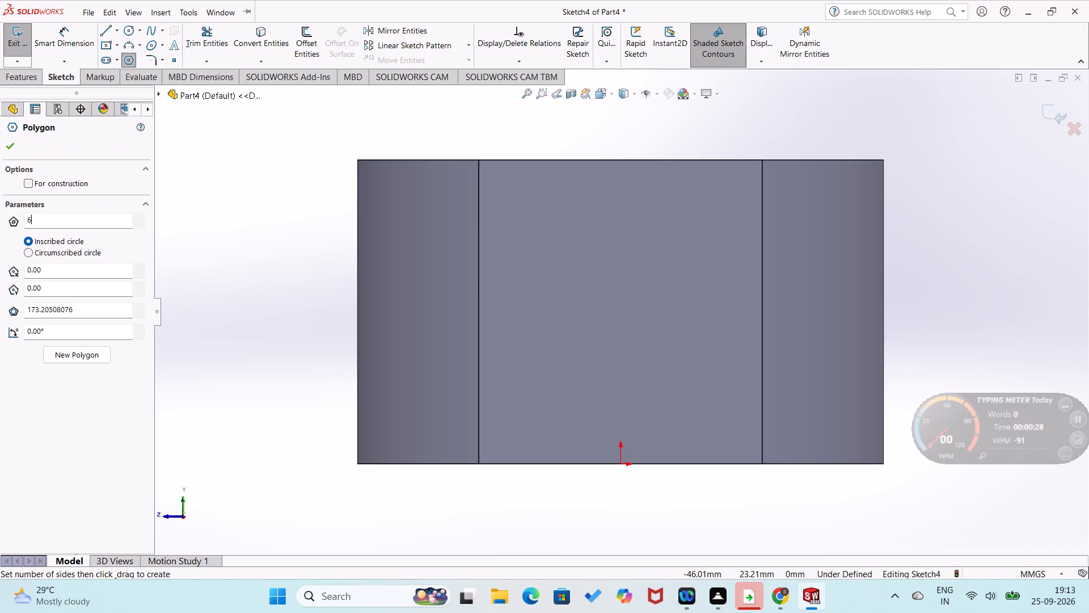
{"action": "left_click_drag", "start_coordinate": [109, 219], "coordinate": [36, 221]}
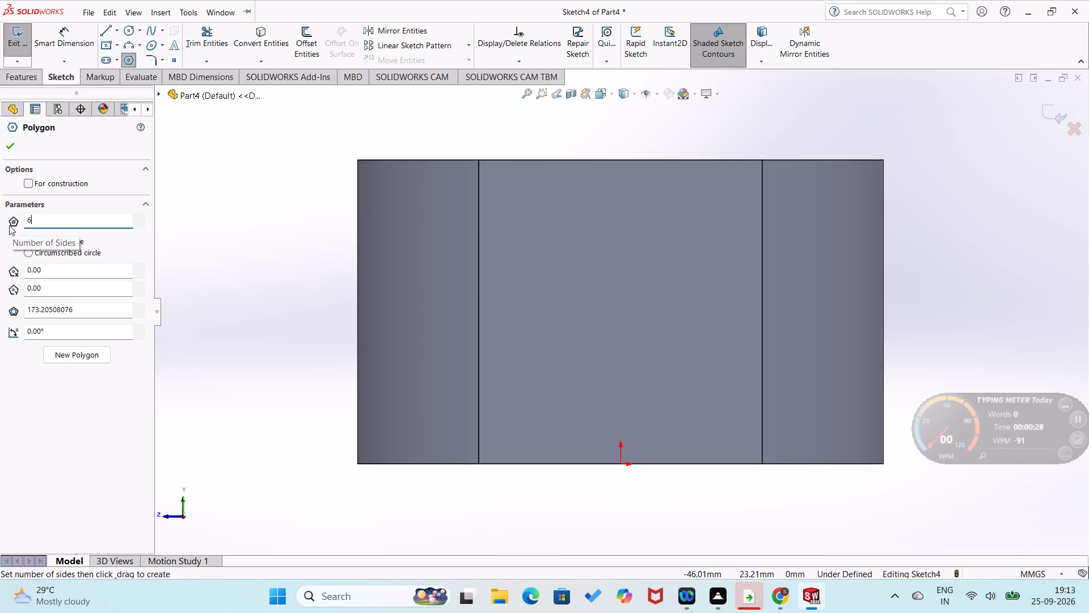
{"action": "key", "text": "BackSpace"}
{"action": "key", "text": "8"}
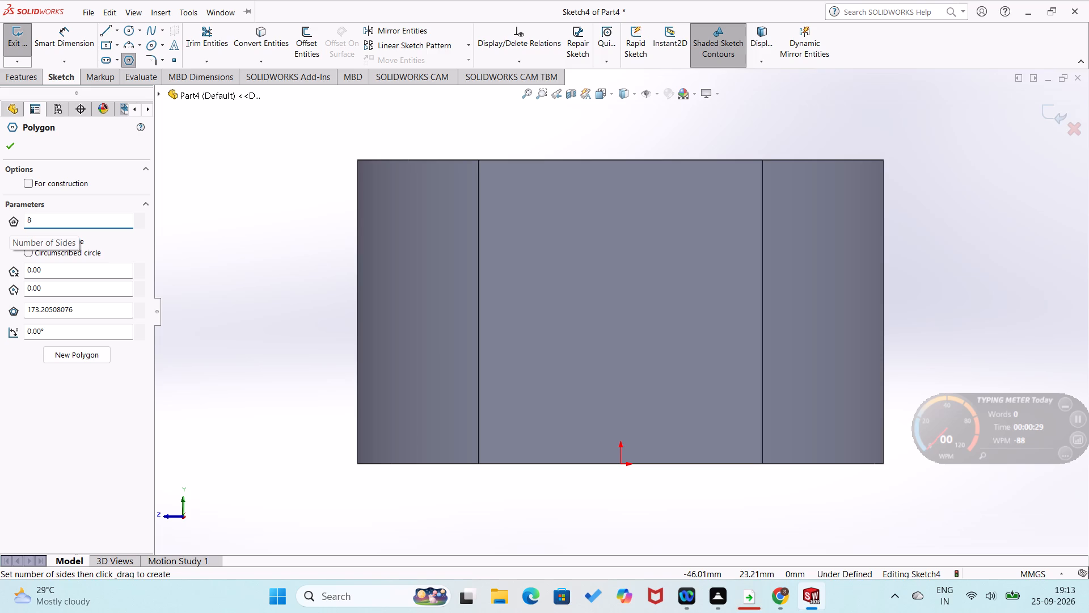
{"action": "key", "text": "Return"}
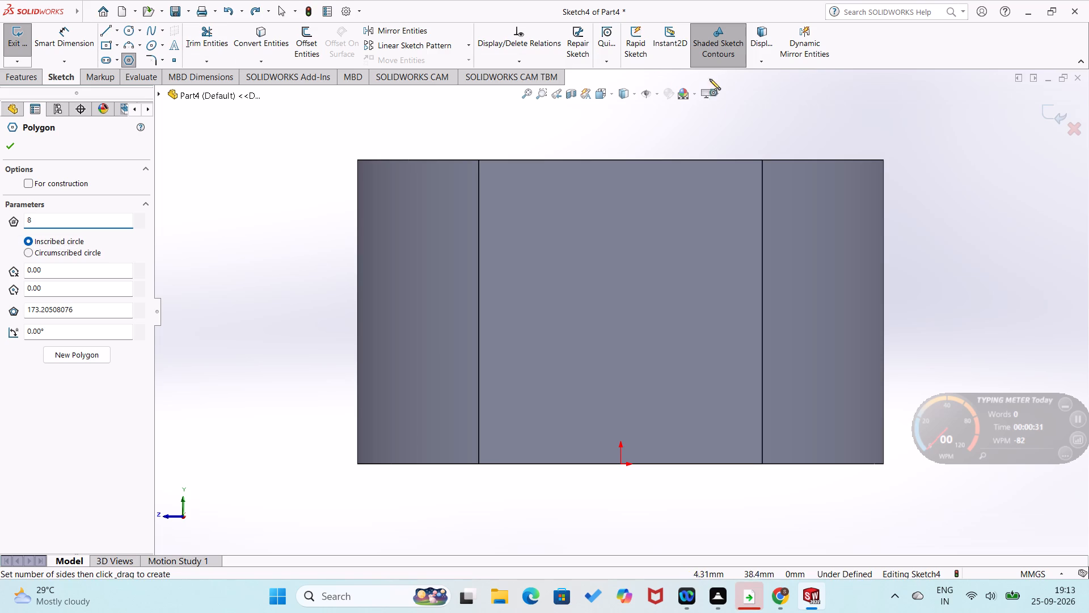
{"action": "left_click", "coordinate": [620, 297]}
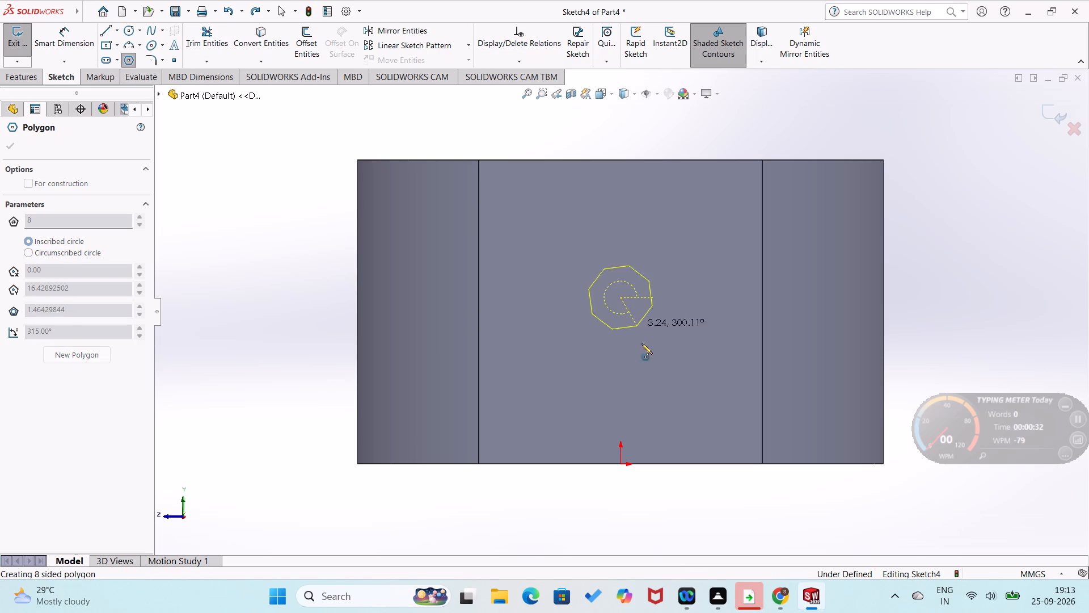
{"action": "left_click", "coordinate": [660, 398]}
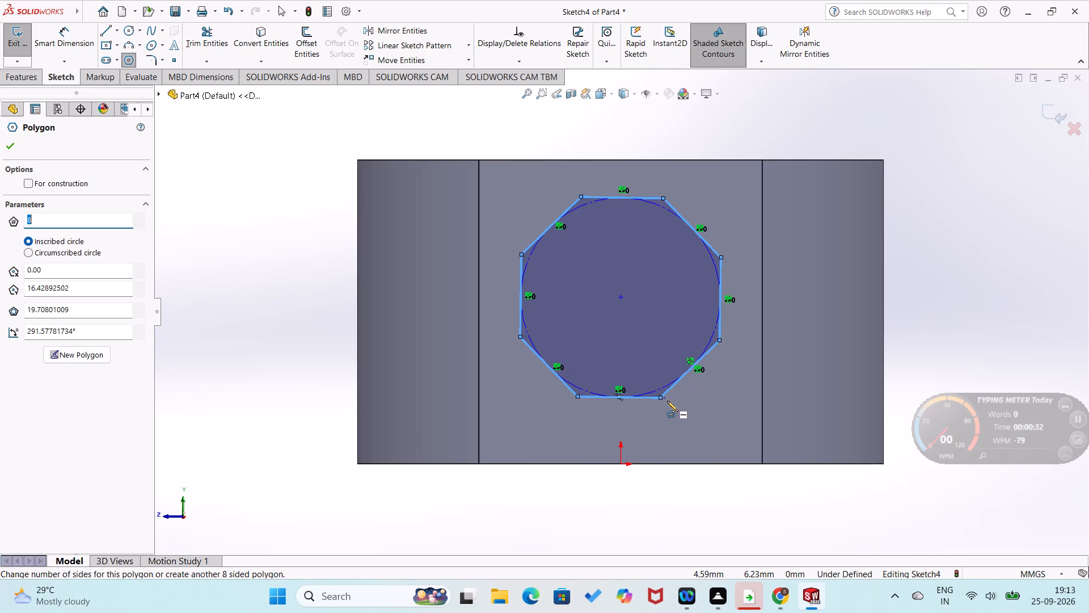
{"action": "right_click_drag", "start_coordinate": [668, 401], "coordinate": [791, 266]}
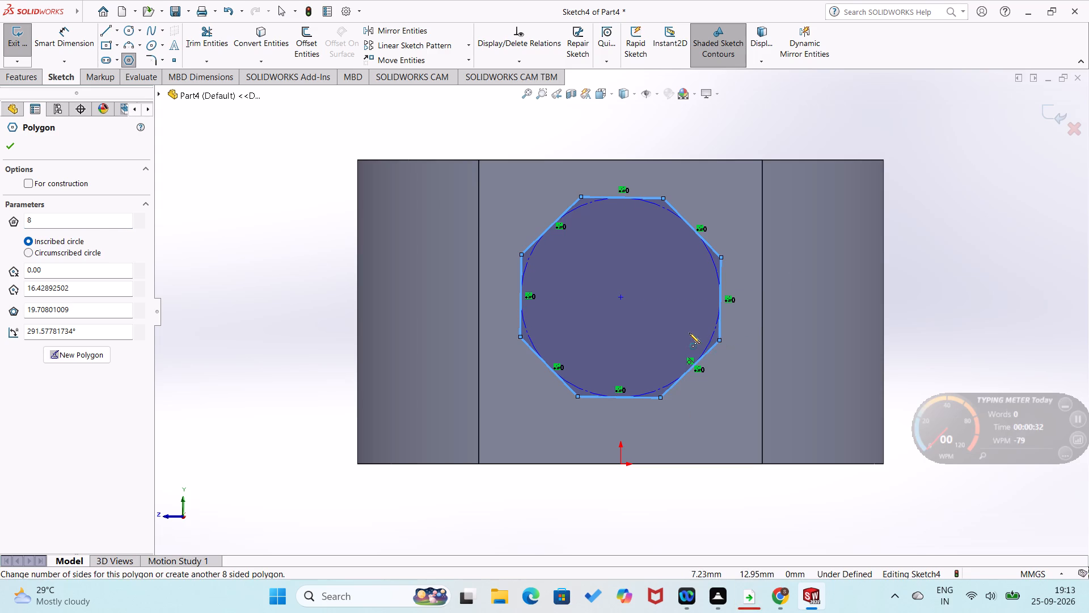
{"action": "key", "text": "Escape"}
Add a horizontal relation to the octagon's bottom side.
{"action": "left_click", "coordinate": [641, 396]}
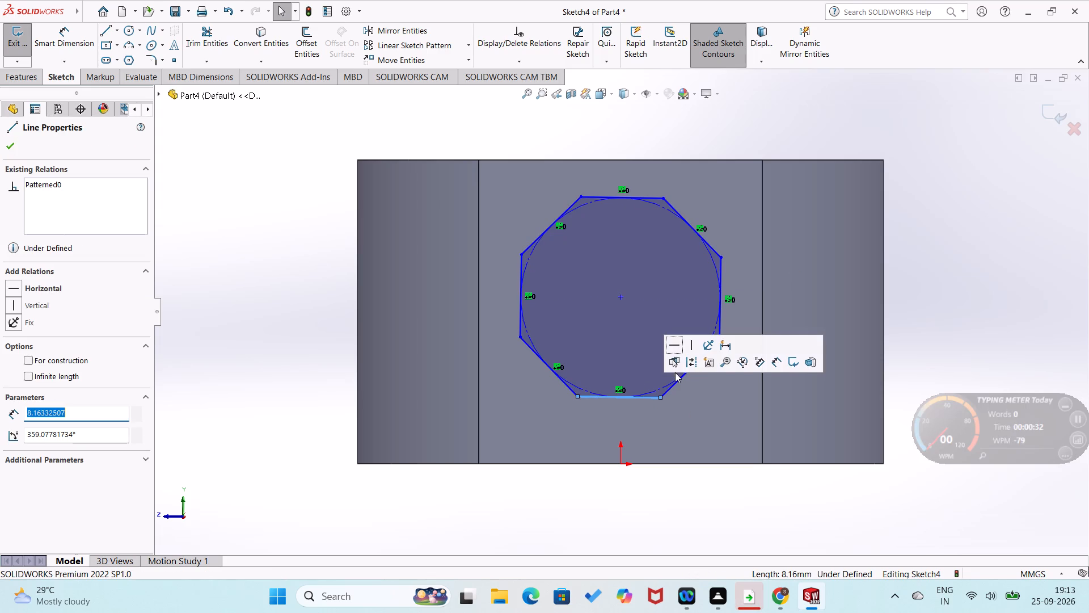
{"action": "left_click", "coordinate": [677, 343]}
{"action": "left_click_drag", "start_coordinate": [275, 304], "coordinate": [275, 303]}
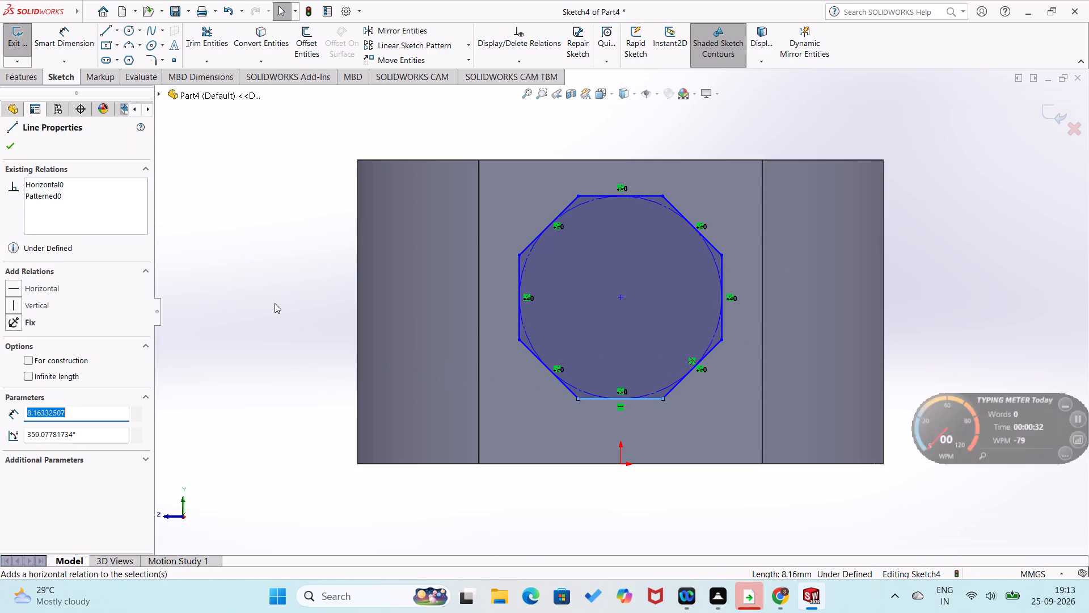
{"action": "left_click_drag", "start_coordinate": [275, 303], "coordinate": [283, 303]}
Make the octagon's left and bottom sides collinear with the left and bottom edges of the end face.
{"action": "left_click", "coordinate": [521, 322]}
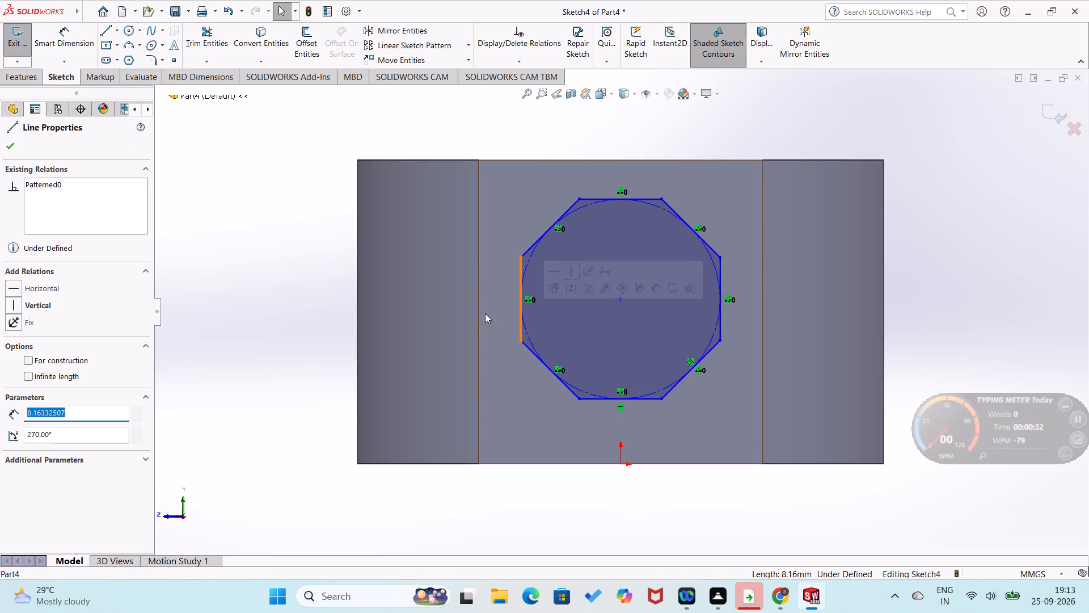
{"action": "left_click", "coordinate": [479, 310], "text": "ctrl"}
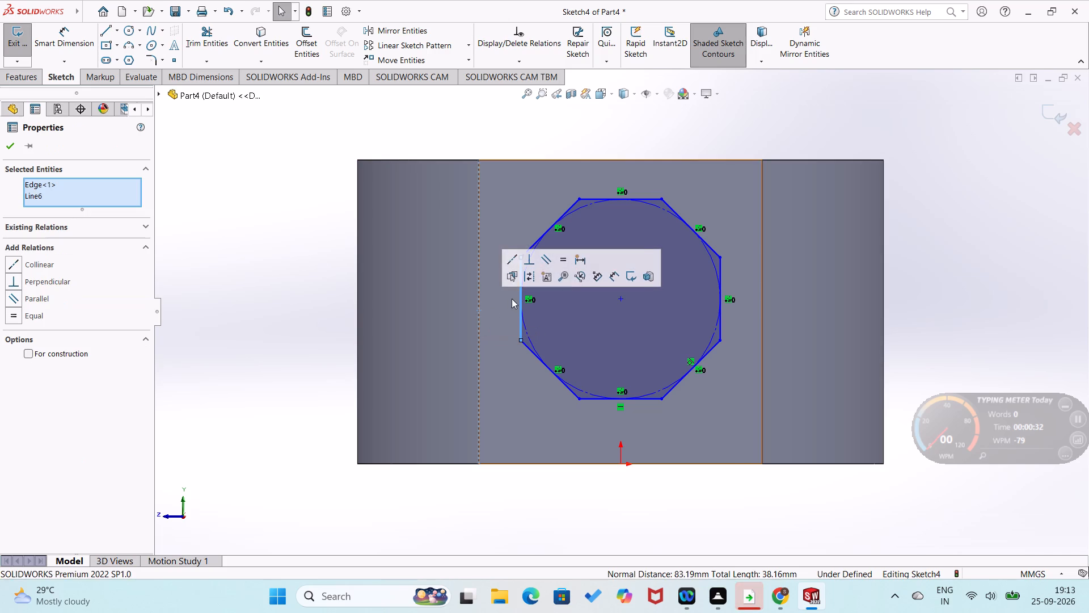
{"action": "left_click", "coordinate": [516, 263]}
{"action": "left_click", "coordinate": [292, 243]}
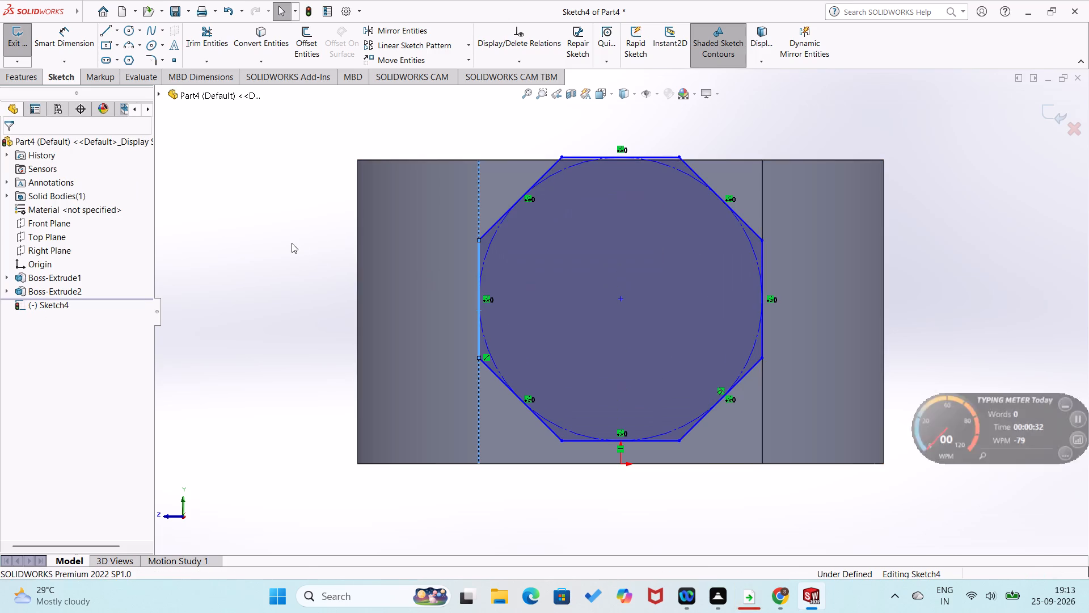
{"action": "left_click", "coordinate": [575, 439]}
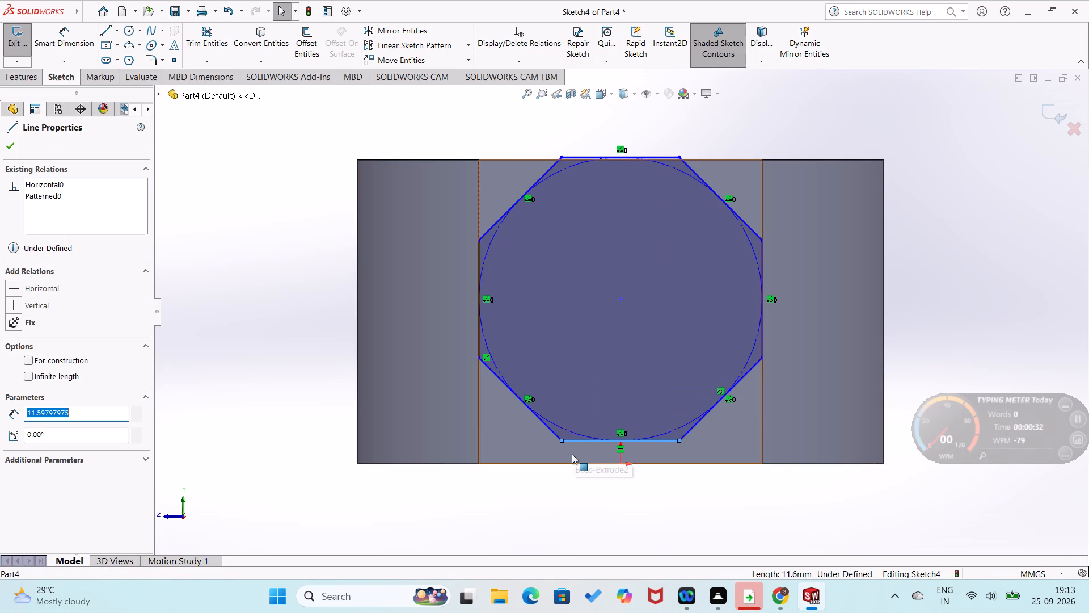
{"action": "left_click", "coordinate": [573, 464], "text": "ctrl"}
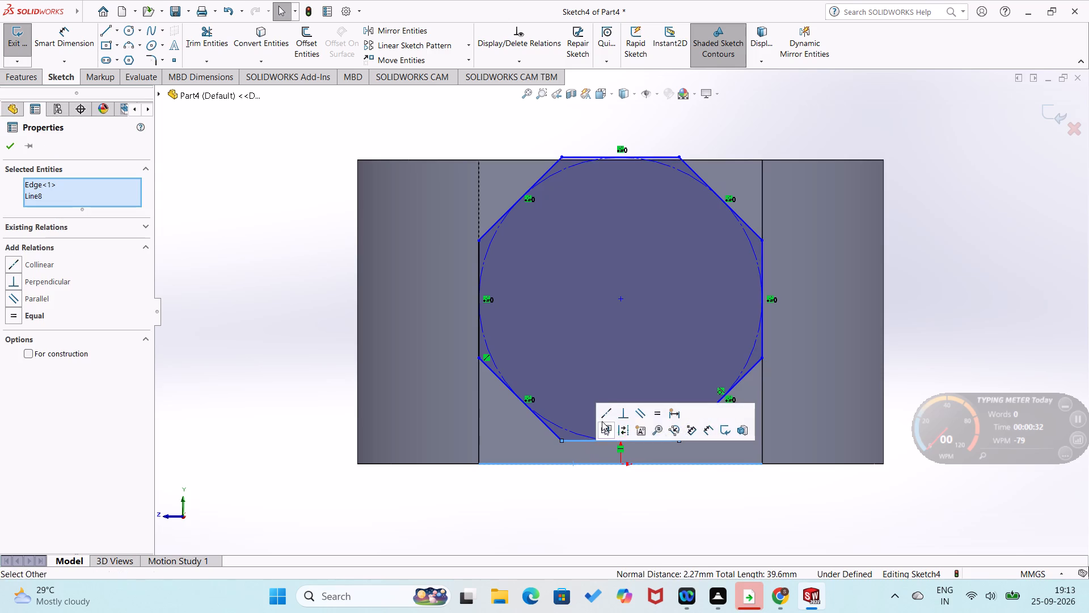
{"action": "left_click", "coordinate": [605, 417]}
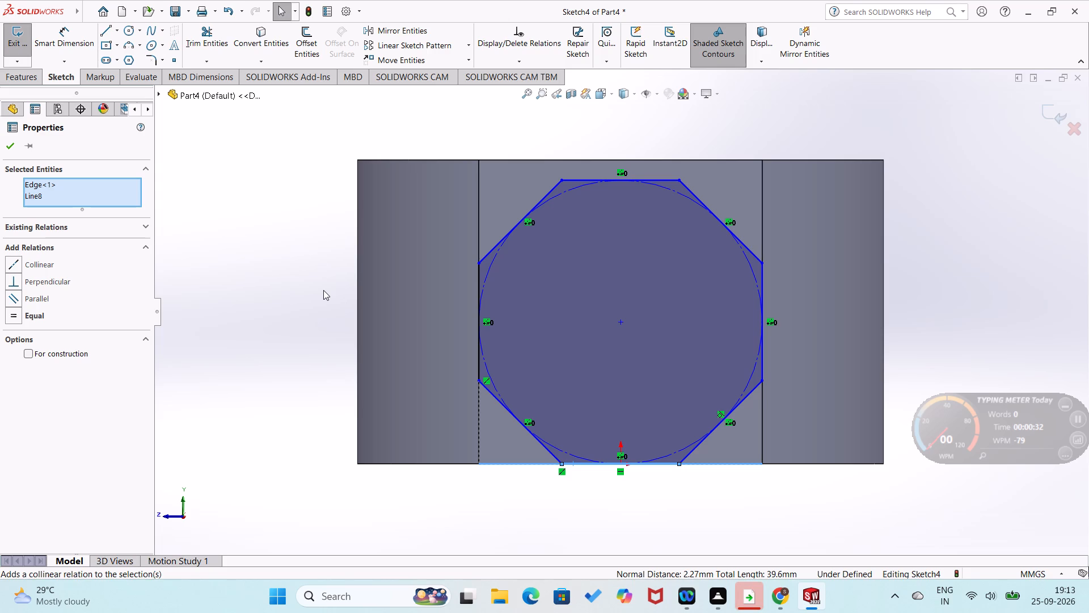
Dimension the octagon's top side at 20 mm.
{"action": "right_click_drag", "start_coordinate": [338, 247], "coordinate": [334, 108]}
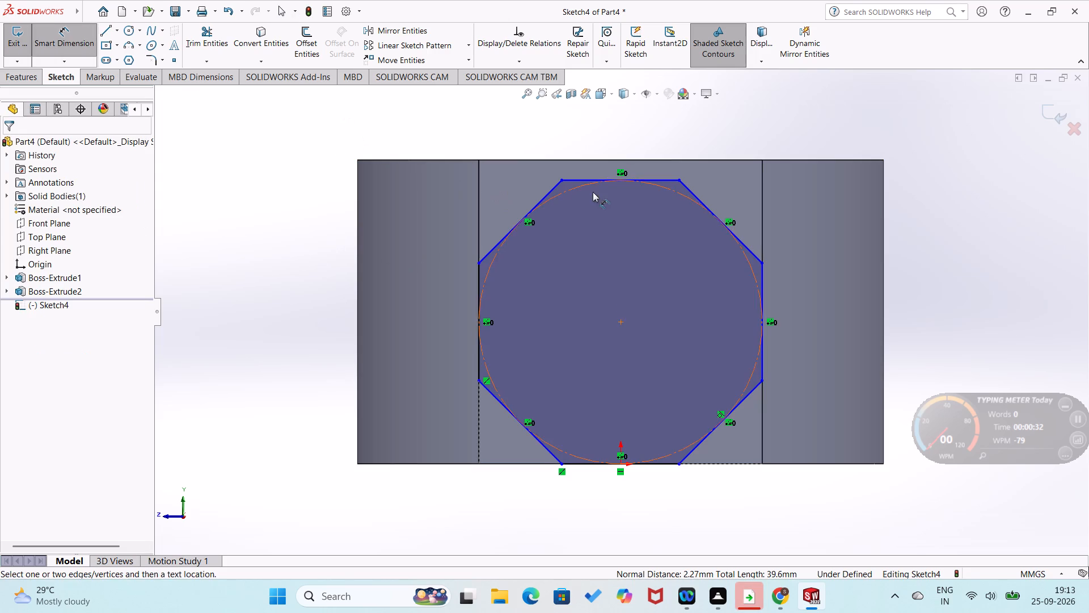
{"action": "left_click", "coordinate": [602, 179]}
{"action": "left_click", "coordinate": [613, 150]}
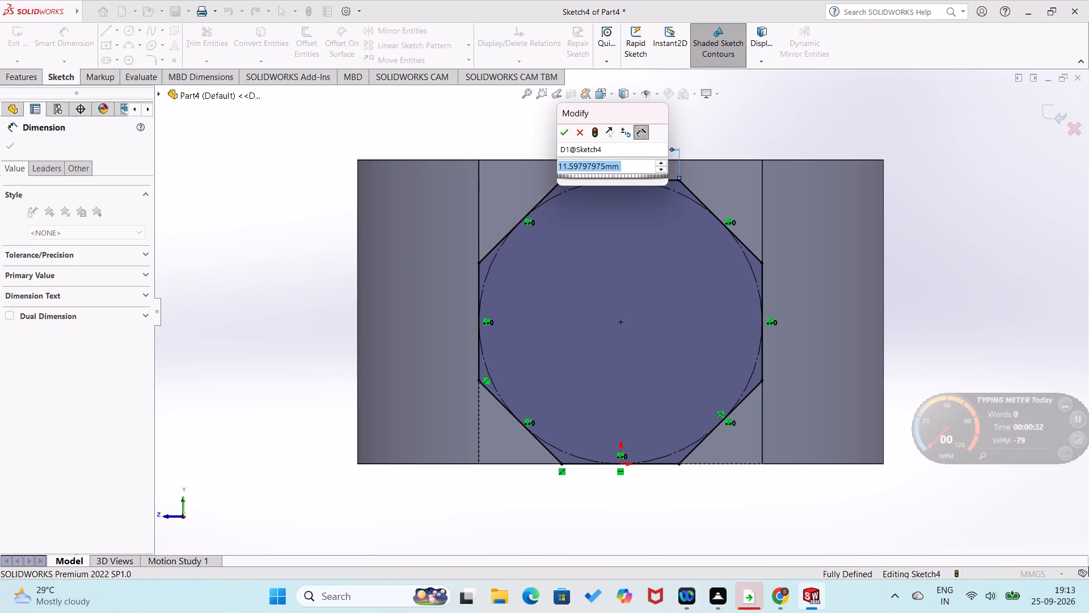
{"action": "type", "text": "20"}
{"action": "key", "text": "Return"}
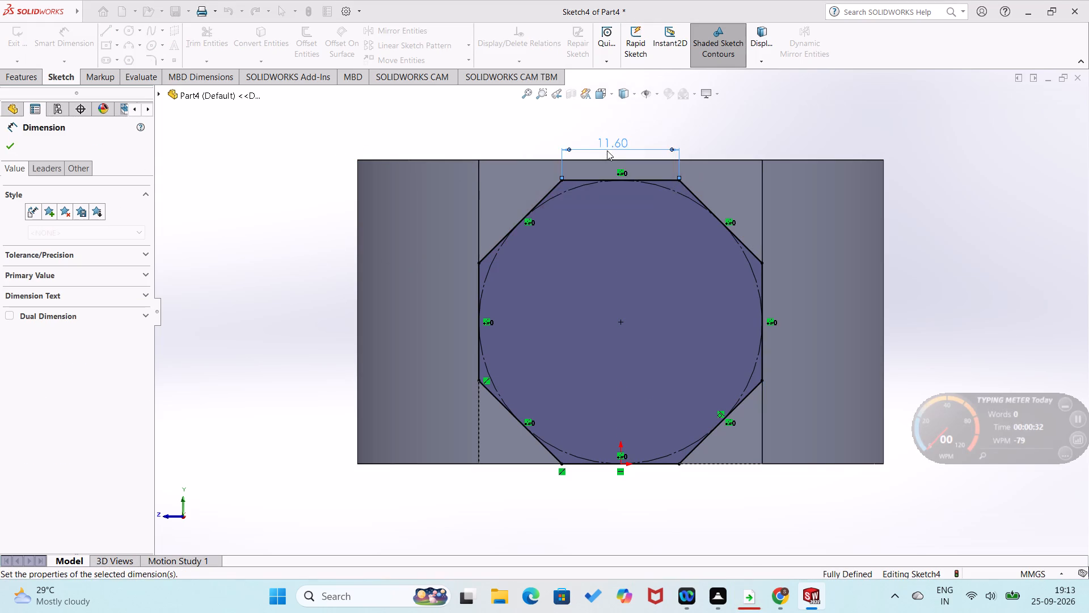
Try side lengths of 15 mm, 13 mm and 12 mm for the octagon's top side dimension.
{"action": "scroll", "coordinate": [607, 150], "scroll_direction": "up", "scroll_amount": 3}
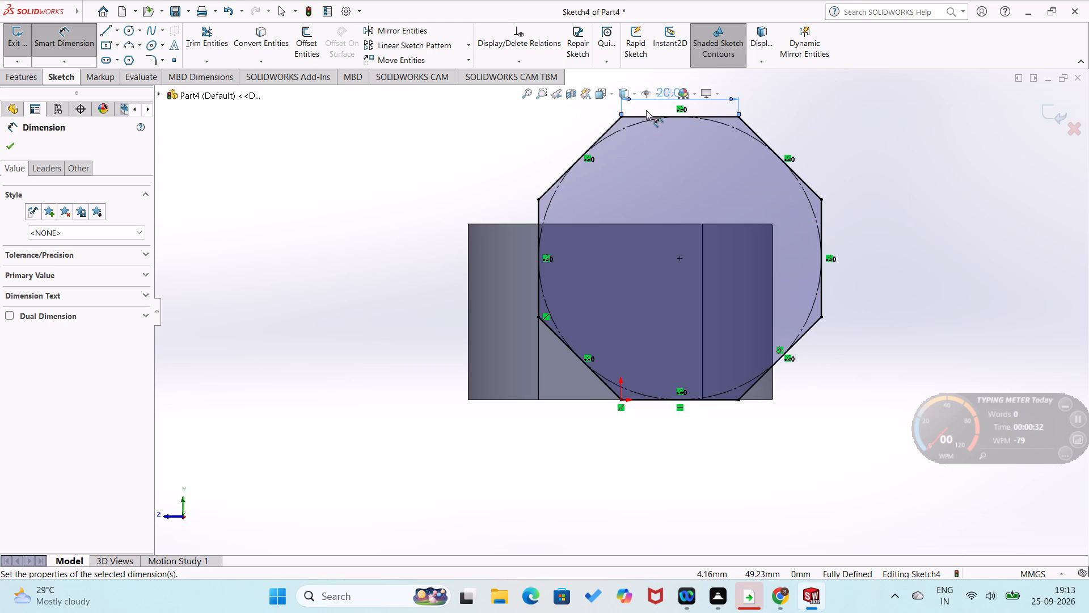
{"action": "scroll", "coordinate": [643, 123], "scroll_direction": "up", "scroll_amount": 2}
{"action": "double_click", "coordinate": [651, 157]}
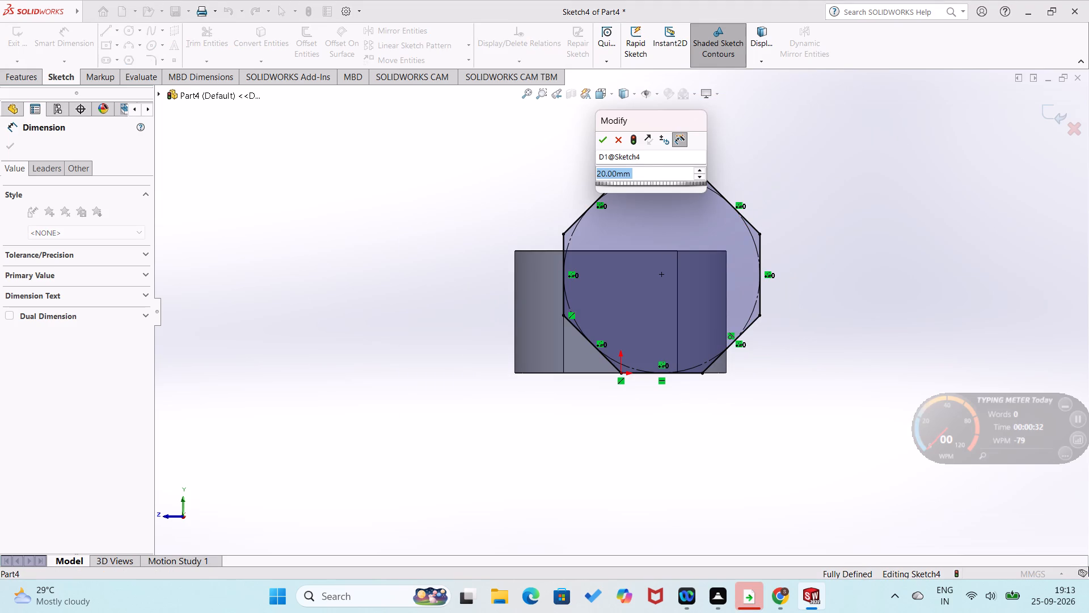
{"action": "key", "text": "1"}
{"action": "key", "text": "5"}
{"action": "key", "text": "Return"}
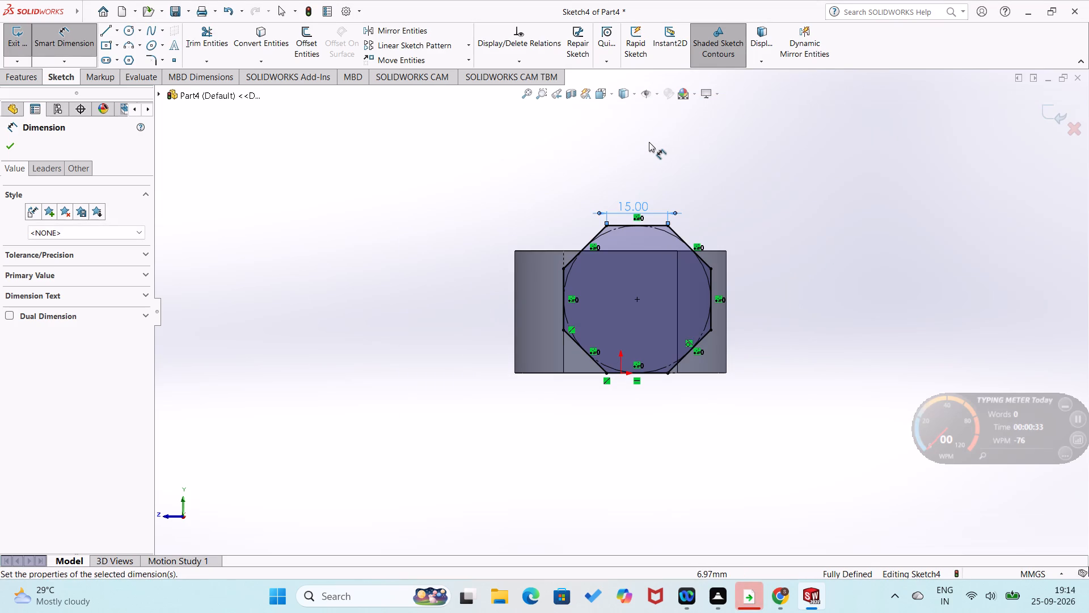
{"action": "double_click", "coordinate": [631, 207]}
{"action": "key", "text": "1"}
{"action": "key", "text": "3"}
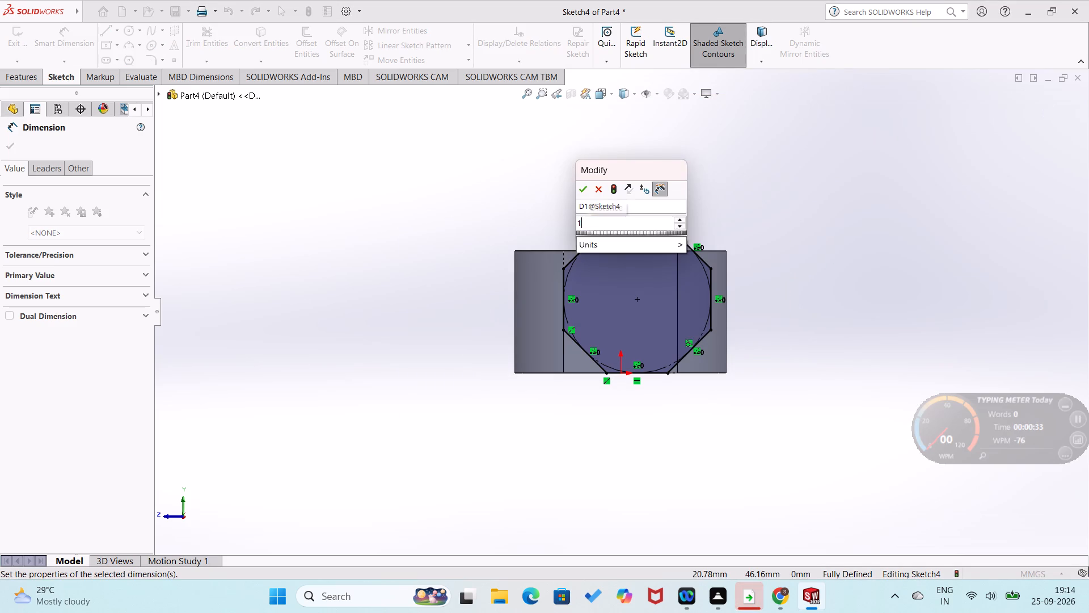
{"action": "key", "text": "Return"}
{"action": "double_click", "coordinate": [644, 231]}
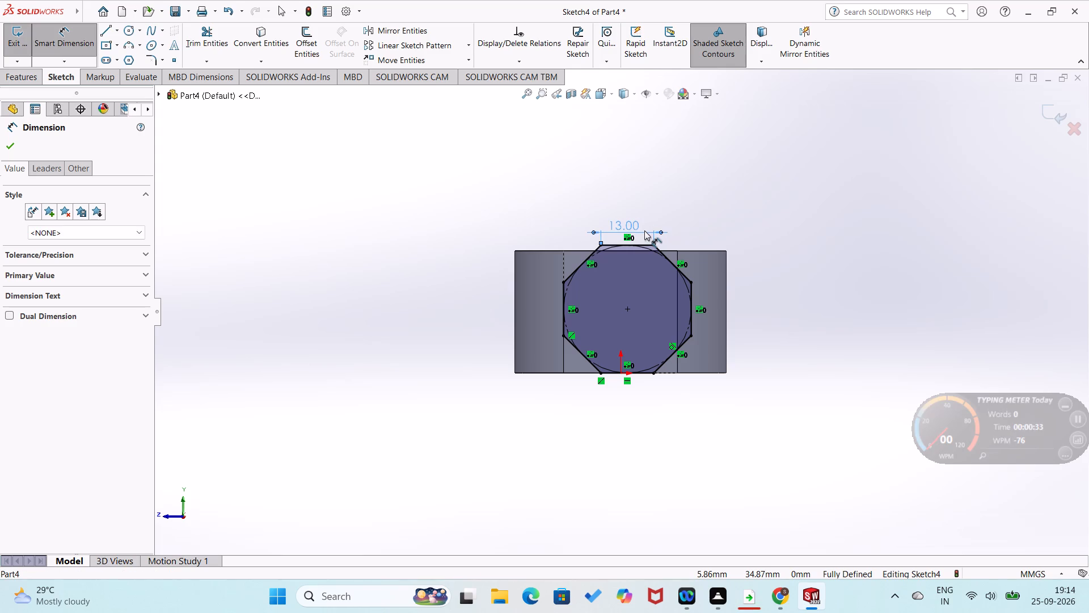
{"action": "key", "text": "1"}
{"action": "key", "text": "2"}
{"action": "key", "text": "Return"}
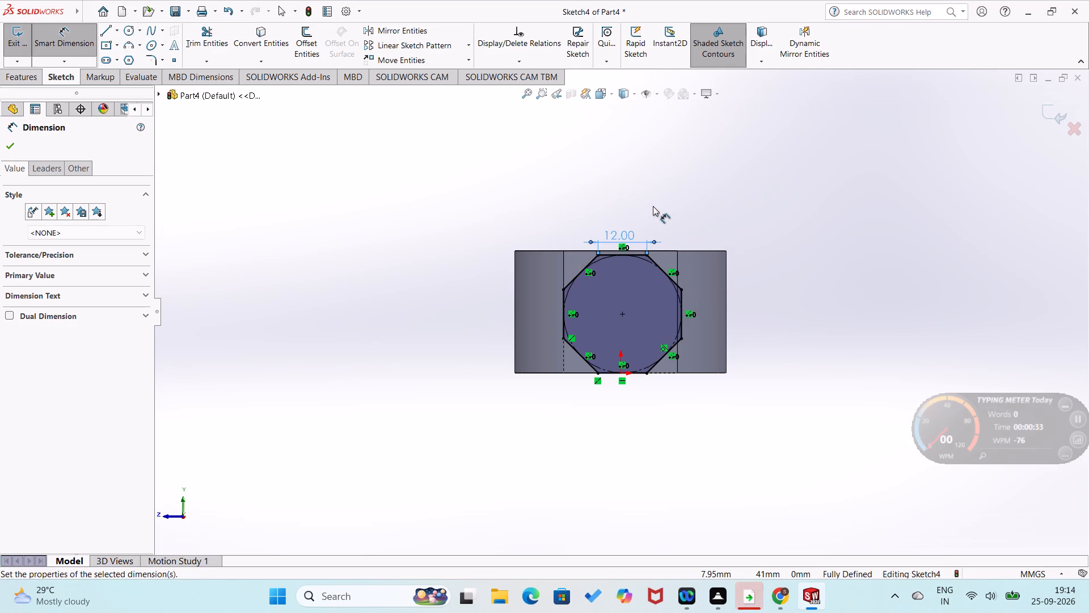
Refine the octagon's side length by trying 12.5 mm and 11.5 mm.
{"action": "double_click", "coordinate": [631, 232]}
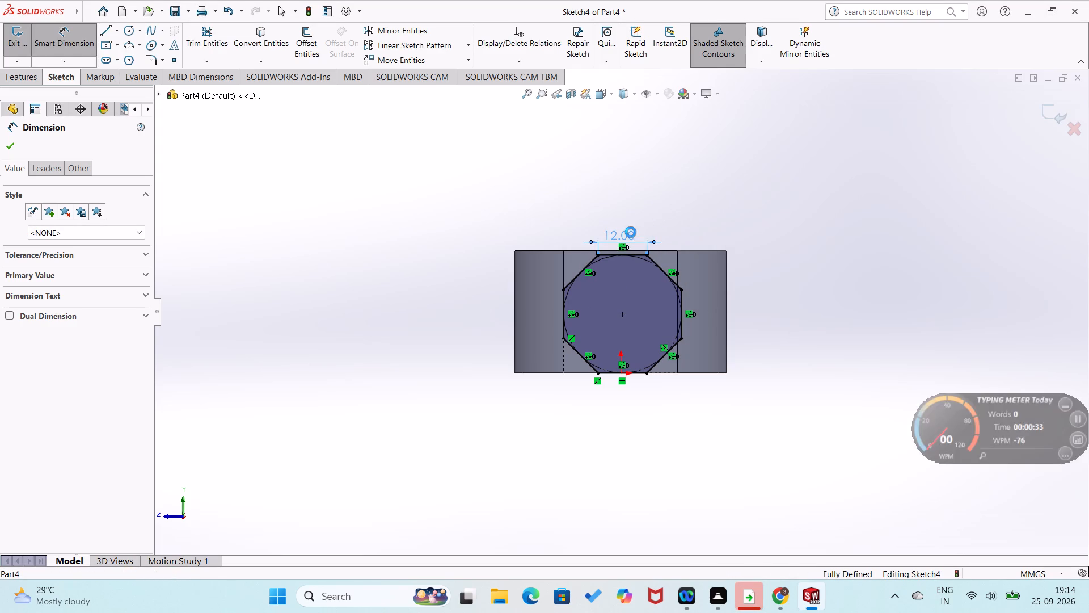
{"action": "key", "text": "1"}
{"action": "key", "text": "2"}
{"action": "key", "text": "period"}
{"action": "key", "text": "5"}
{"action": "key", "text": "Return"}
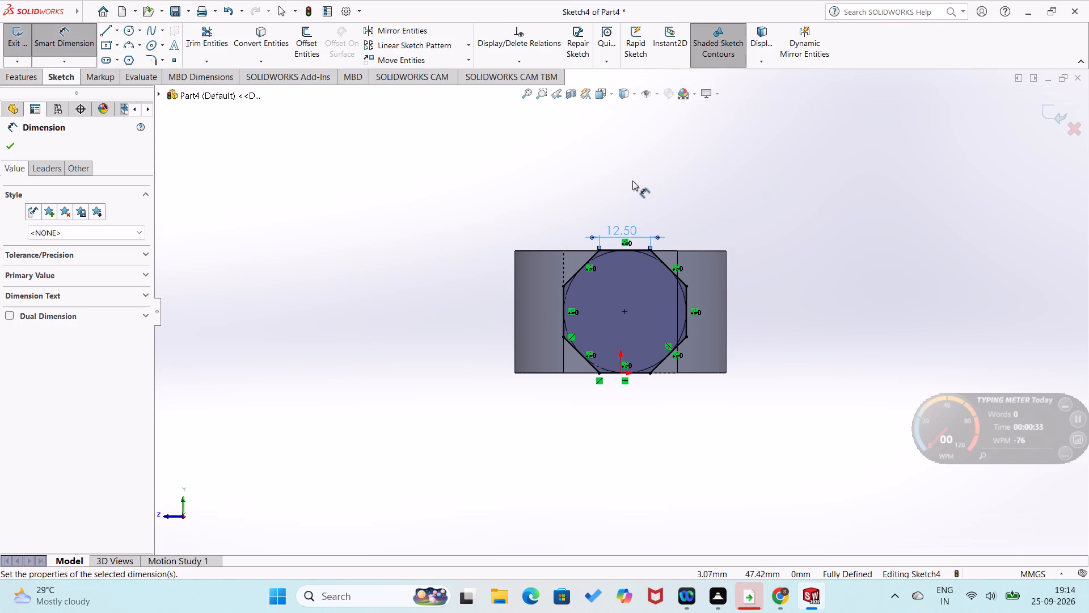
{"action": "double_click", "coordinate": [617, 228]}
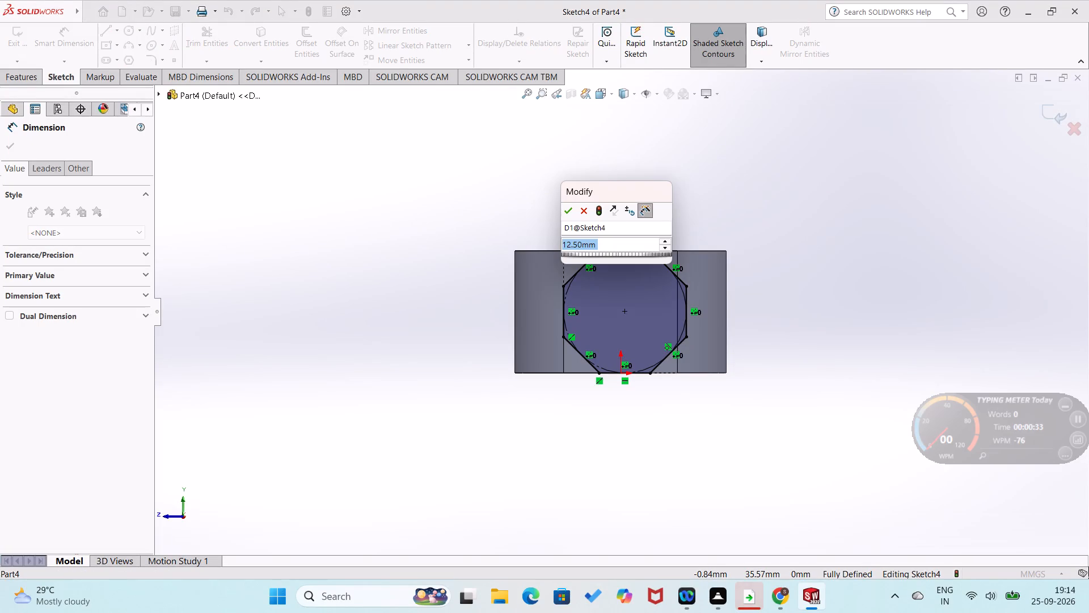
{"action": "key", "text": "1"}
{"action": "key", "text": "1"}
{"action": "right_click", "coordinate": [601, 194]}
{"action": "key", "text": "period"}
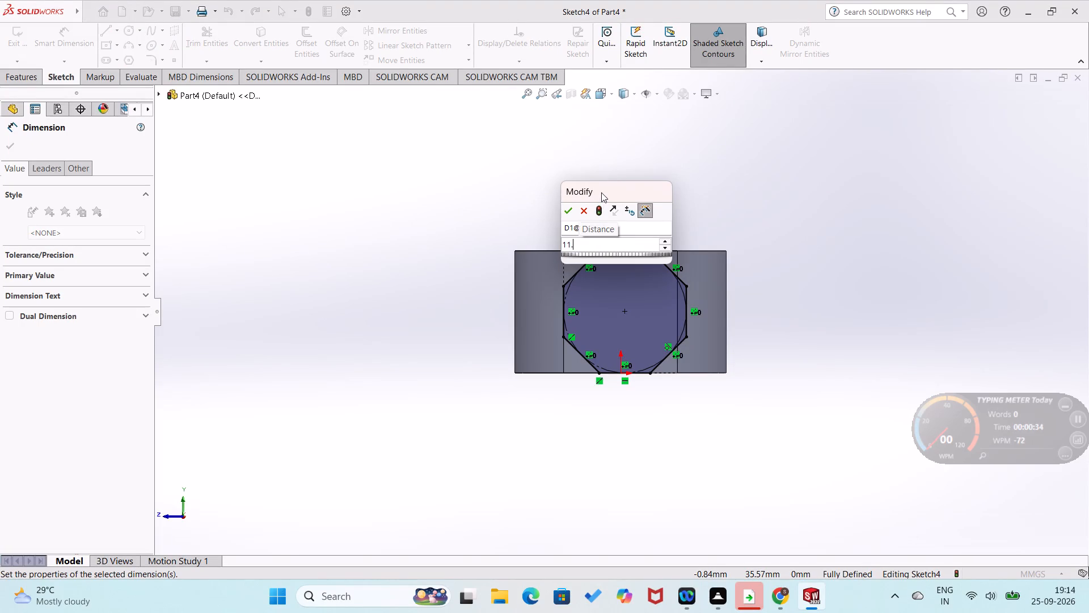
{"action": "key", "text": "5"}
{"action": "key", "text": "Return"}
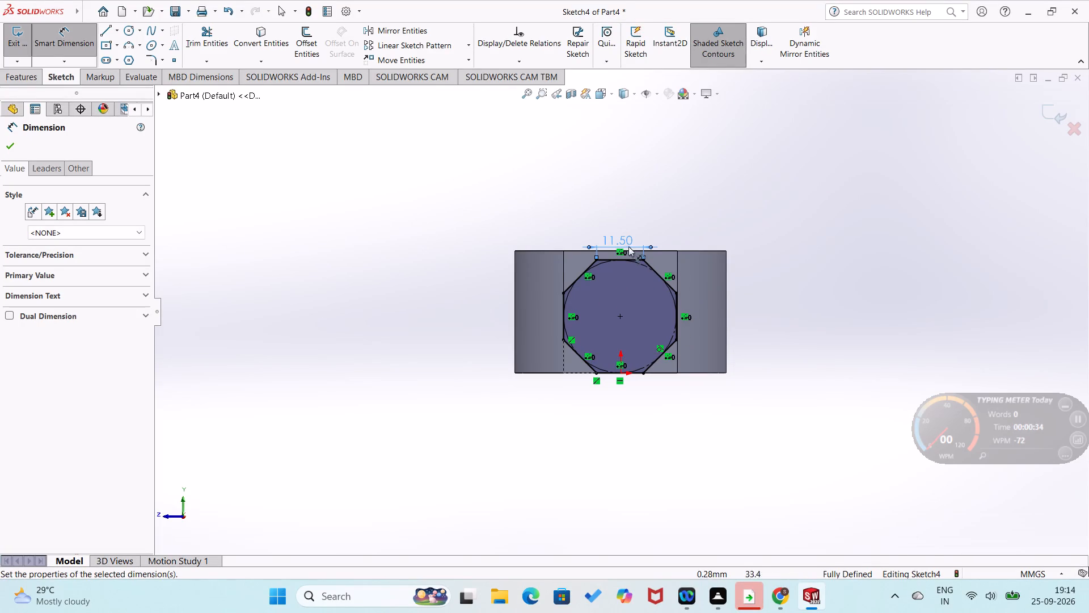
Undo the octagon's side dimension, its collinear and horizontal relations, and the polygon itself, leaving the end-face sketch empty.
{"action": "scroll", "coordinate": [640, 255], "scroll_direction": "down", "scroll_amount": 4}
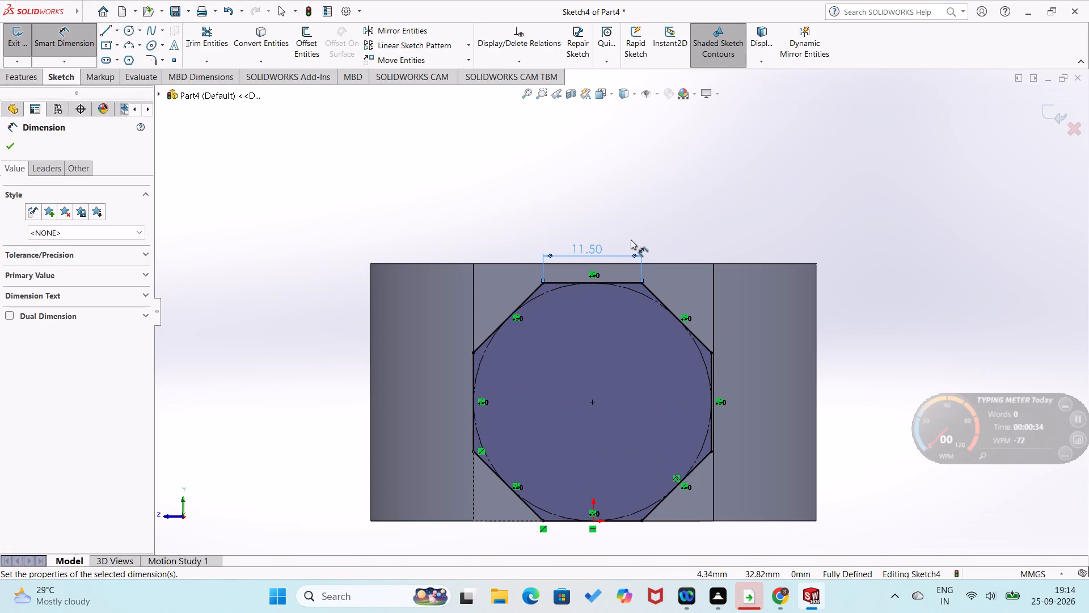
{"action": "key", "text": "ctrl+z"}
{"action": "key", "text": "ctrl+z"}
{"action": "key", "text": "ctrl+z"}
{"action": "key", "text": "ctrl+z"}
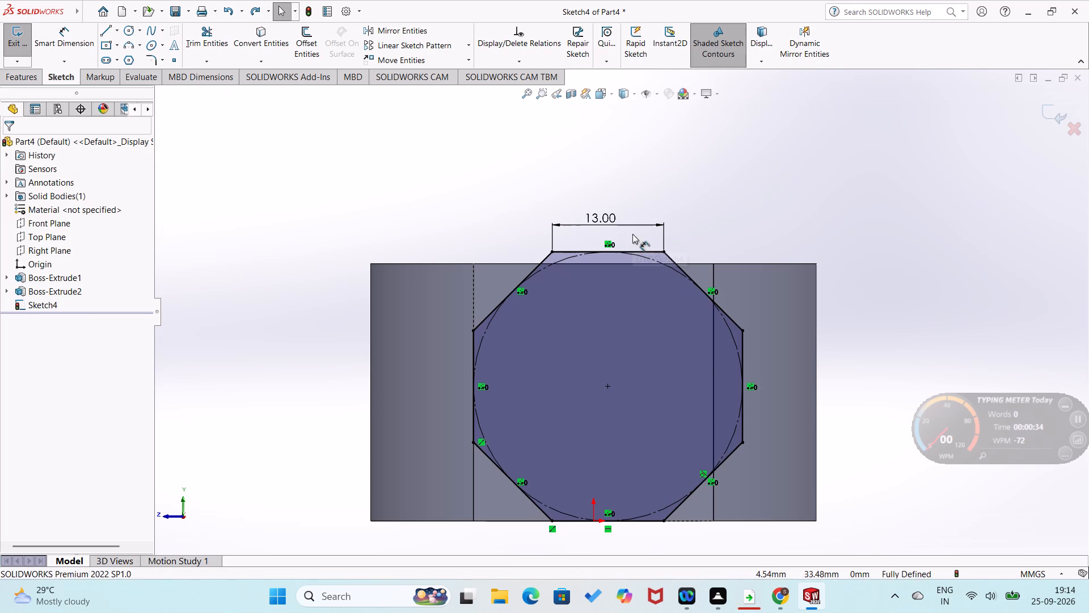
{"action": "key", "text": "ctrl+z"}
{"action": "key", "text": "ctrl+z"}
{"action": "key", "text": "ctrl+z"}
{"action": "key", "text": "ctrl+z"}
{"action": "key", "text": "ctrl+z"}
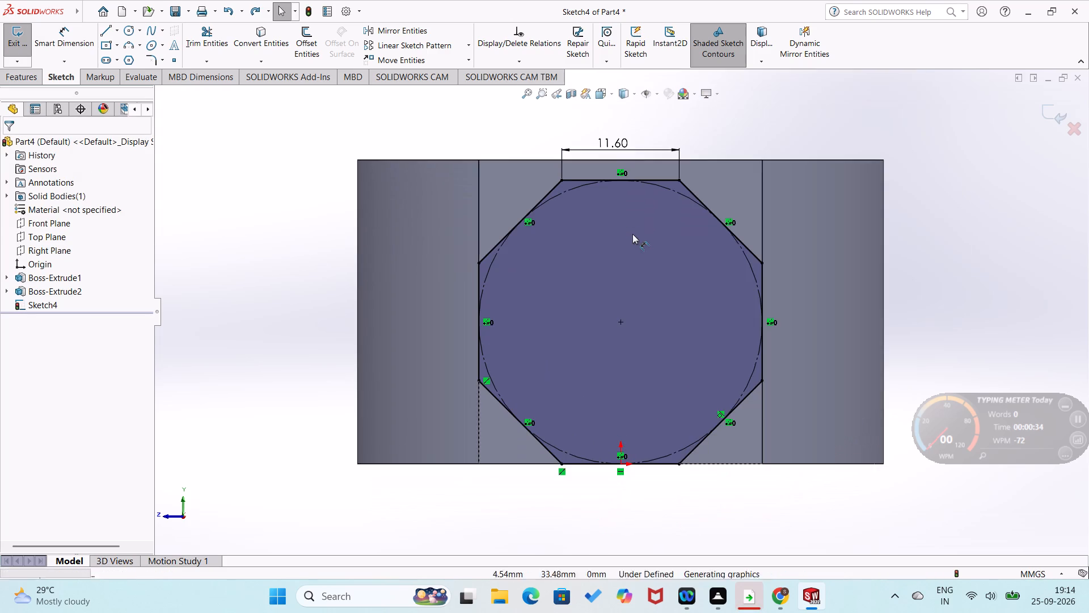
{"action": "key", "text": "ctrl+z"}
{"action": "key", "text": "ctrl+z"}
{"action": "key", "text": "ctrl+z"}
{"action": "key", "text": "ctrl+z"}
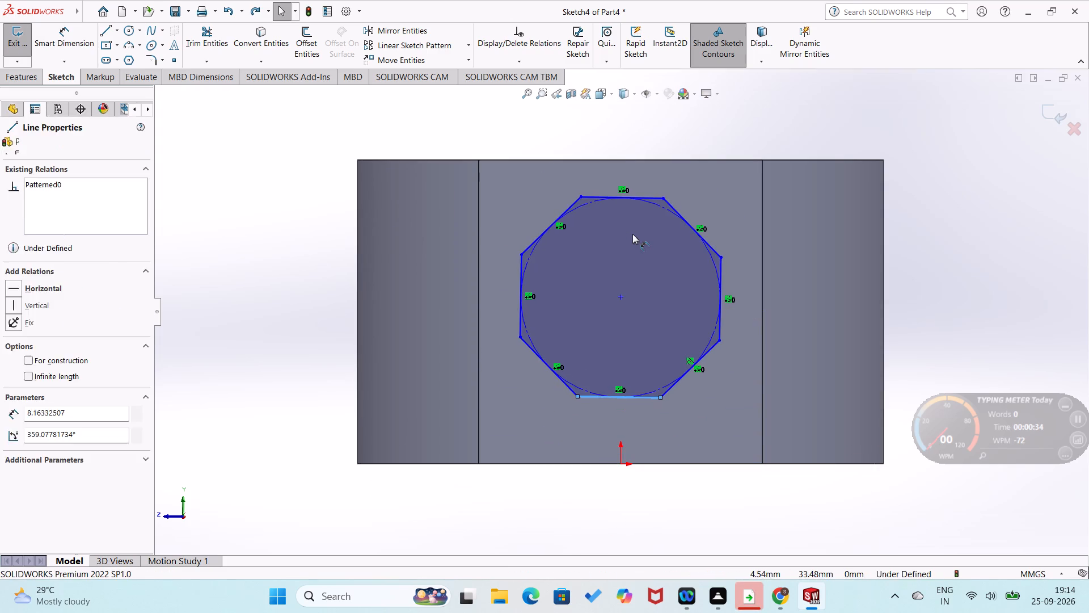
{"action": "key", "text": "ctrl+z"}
Draw a 30 mm vertical construction line on the end face from the origin to the midpoint of the top edge.
{"action": "right_click_drag", "start_coordinate": [335, 224], "coordinate": [205, 263]}
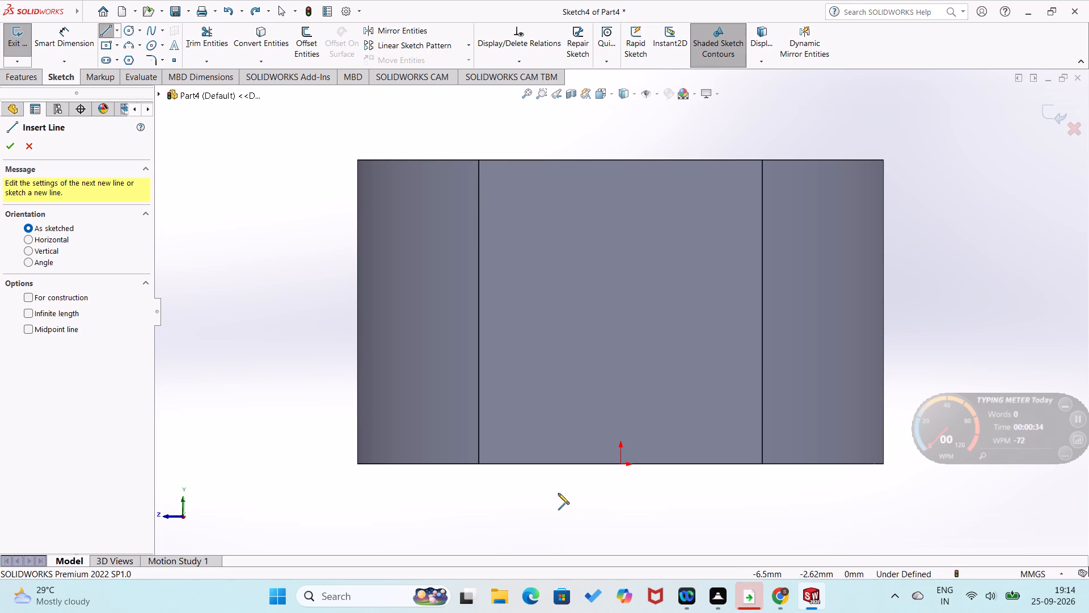
{"action": "left_click", "coordinate": [622, 464]}
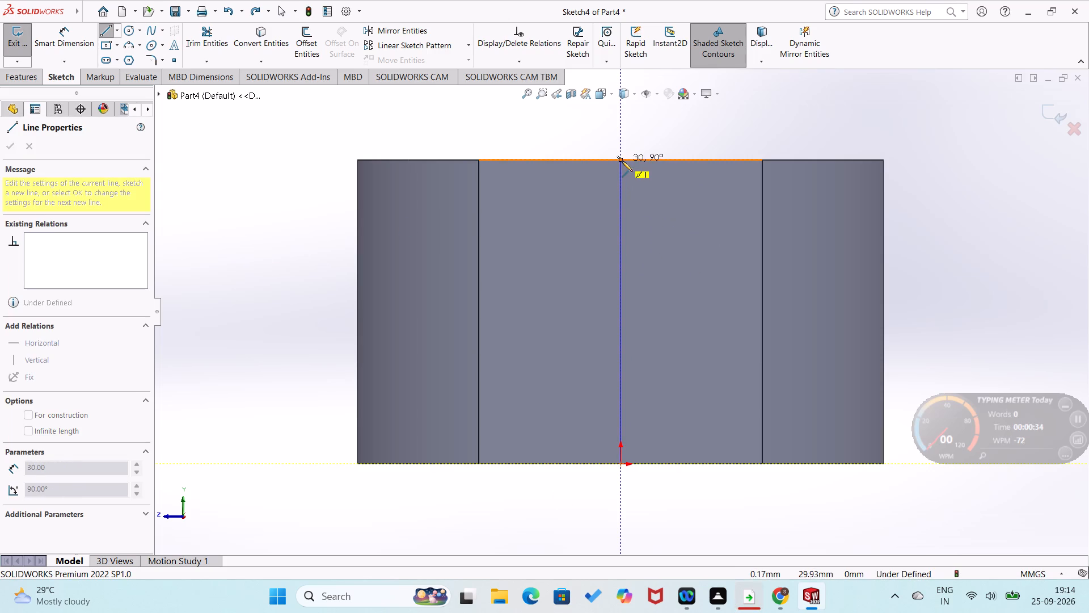
{"action": "left_click", "coordinate": [619, 158]}
{"action": "right_click", "coordinate": [639, 177]}
{"action": "left_click", "coordinate": [669, 161]}
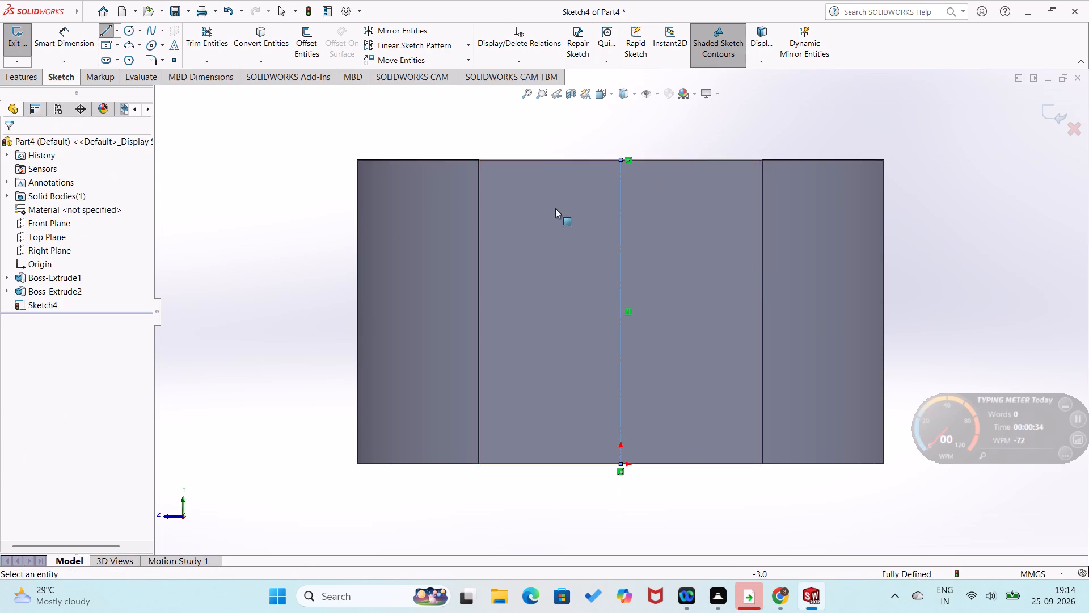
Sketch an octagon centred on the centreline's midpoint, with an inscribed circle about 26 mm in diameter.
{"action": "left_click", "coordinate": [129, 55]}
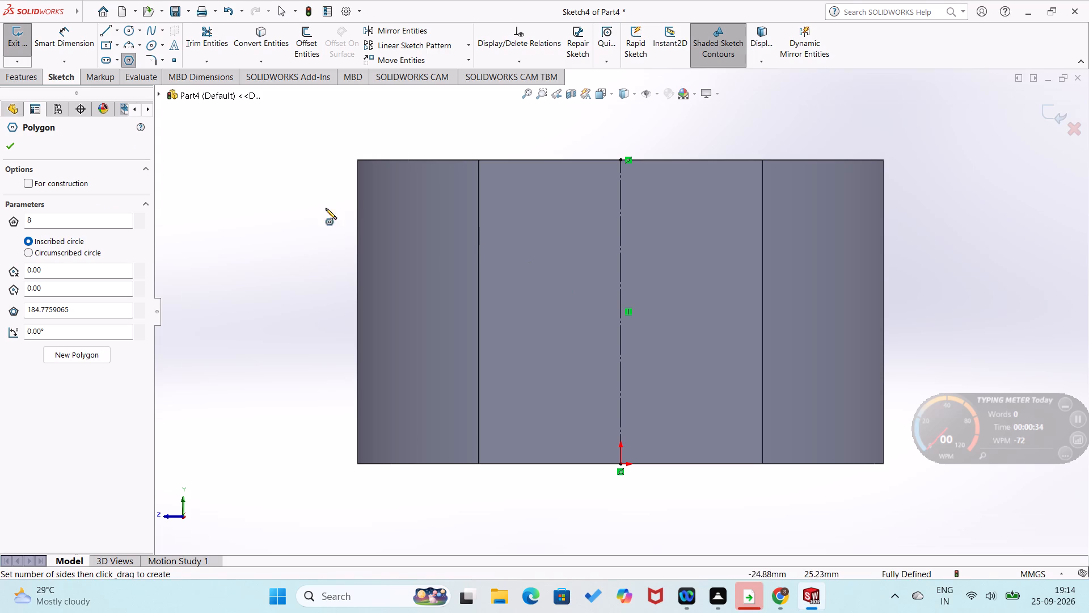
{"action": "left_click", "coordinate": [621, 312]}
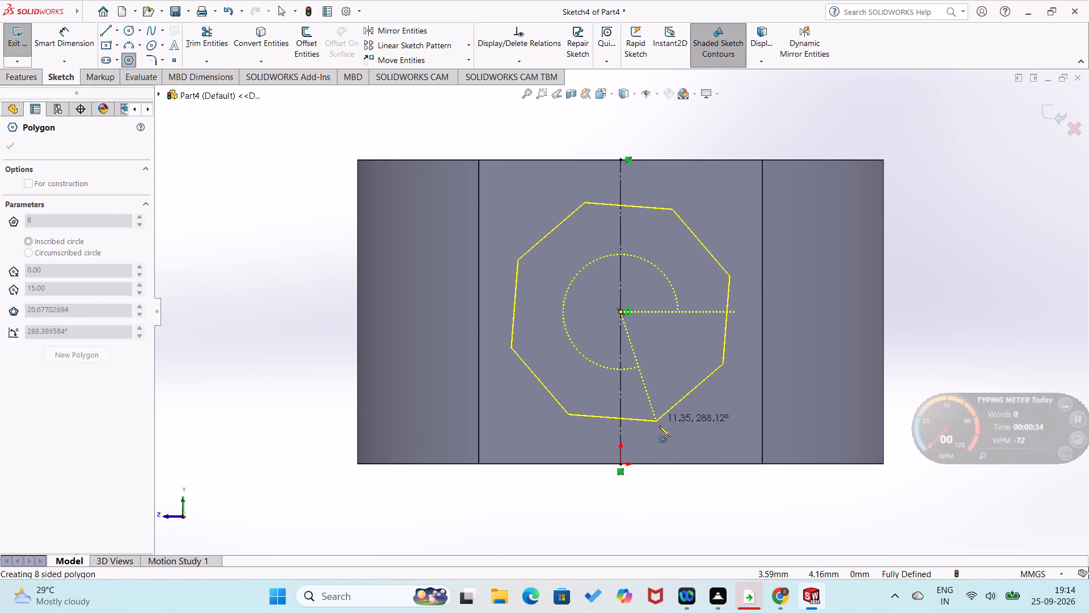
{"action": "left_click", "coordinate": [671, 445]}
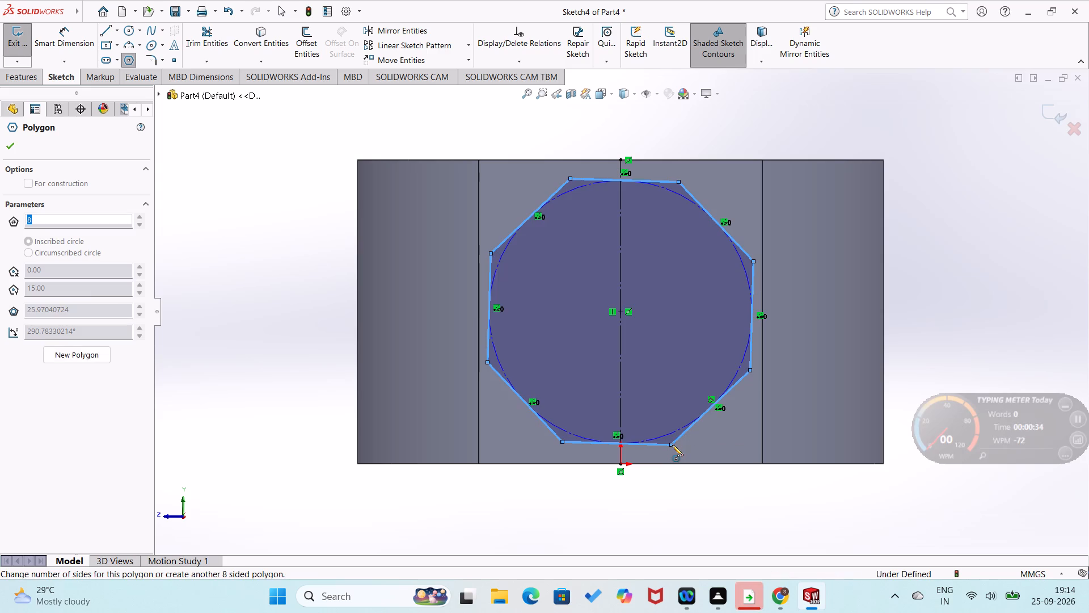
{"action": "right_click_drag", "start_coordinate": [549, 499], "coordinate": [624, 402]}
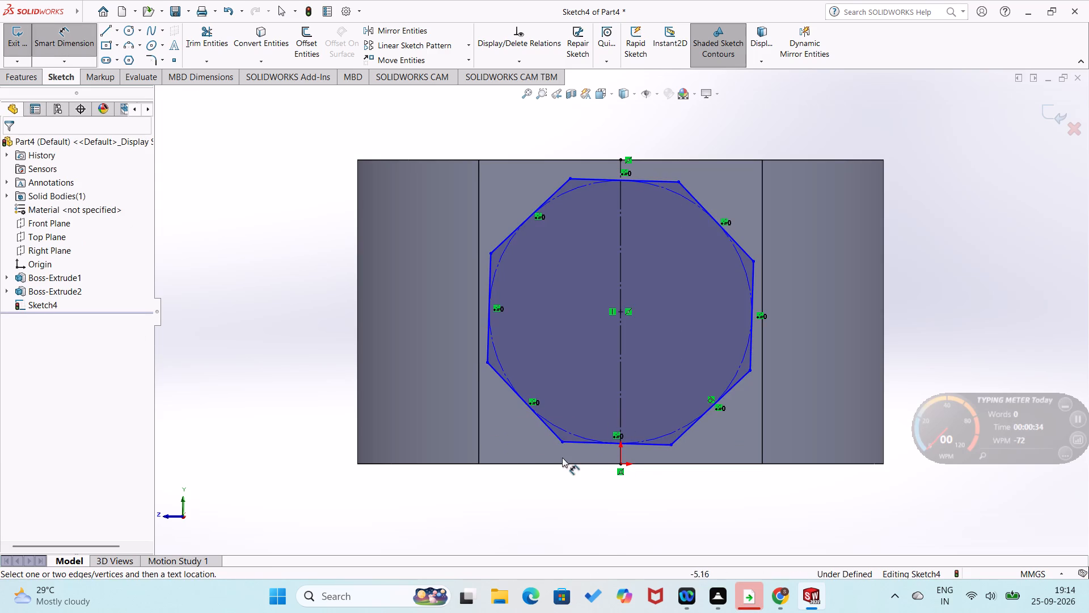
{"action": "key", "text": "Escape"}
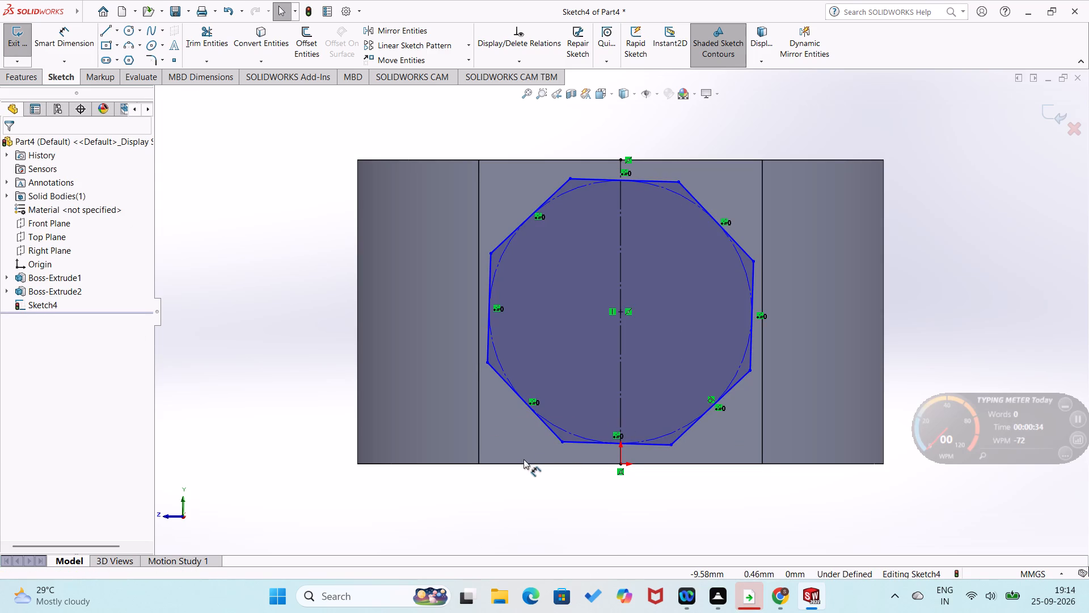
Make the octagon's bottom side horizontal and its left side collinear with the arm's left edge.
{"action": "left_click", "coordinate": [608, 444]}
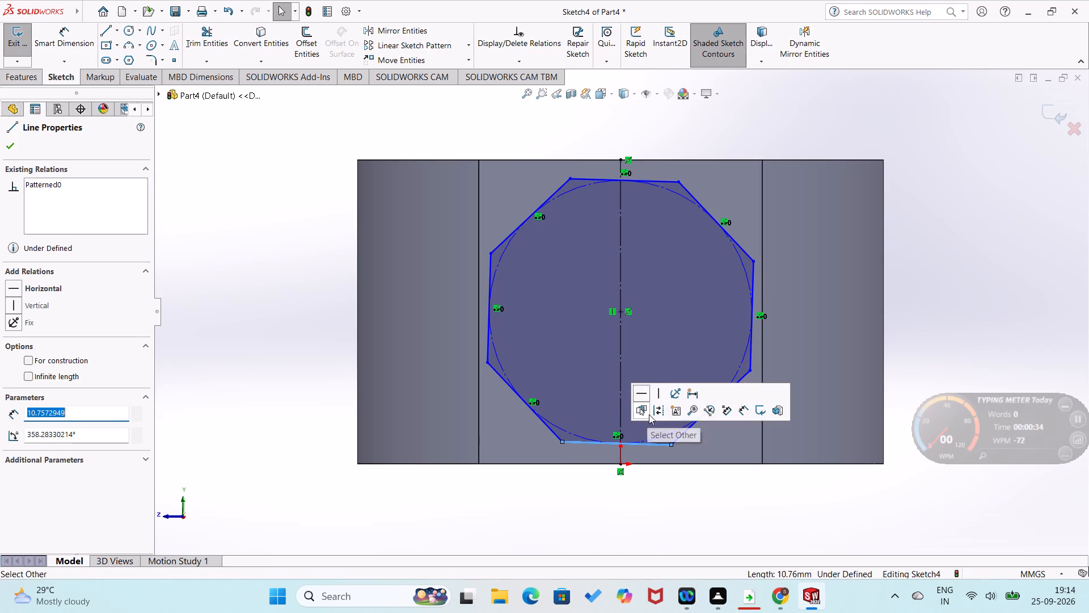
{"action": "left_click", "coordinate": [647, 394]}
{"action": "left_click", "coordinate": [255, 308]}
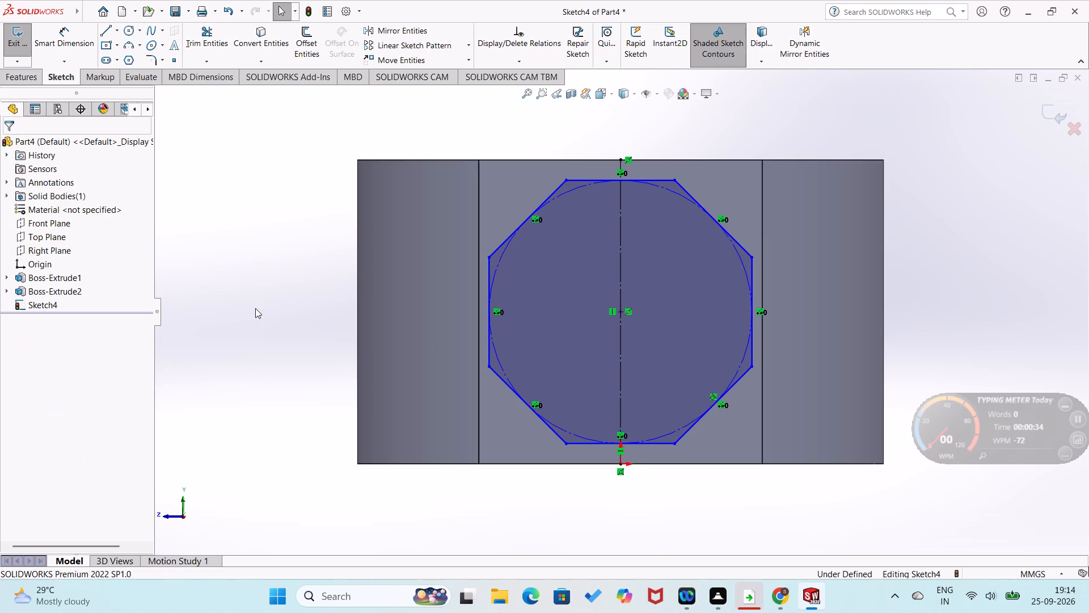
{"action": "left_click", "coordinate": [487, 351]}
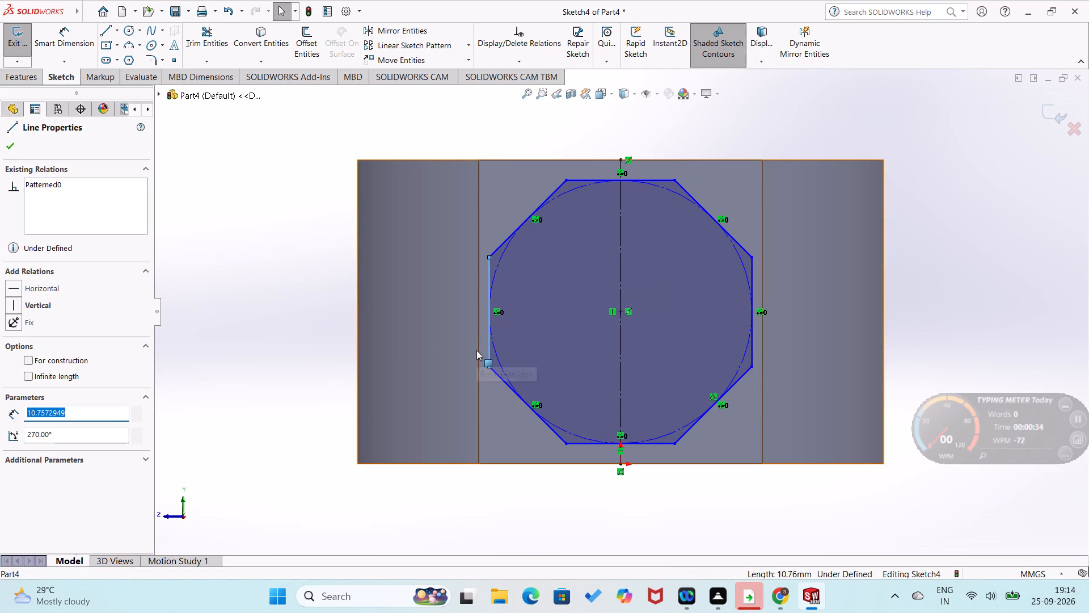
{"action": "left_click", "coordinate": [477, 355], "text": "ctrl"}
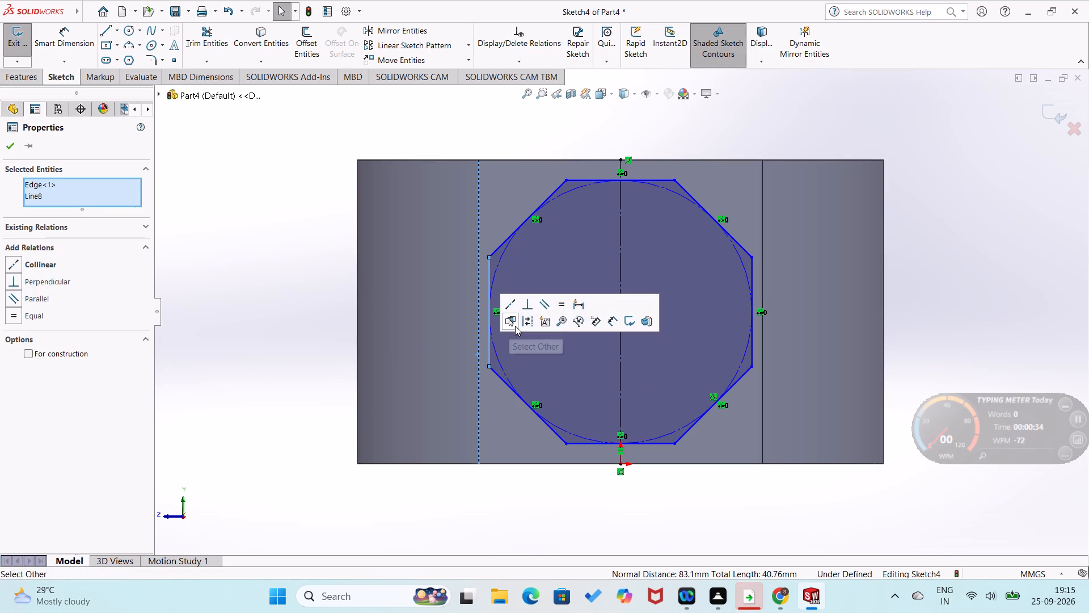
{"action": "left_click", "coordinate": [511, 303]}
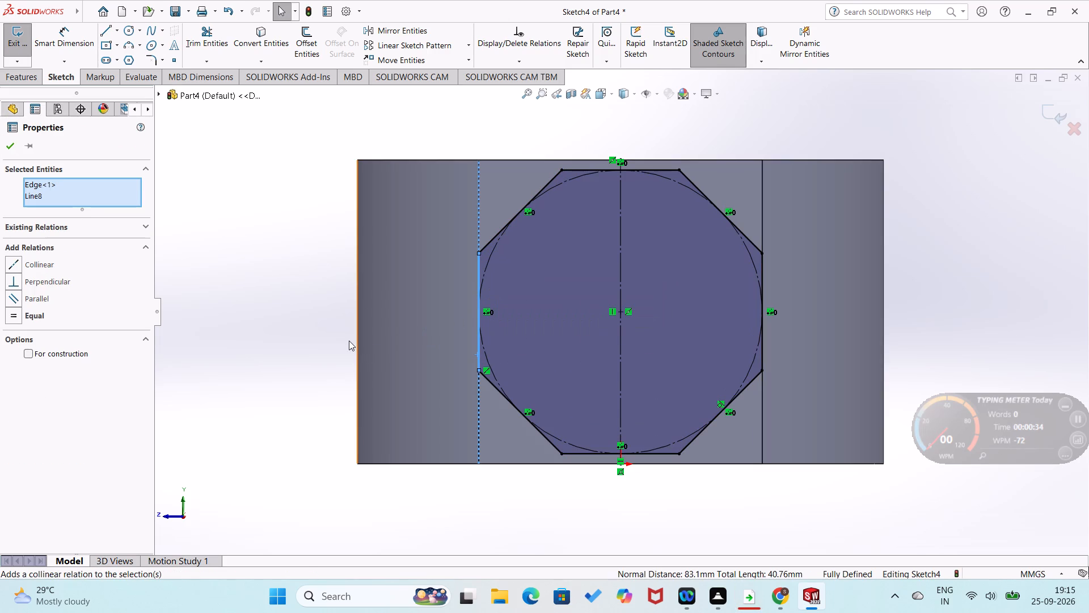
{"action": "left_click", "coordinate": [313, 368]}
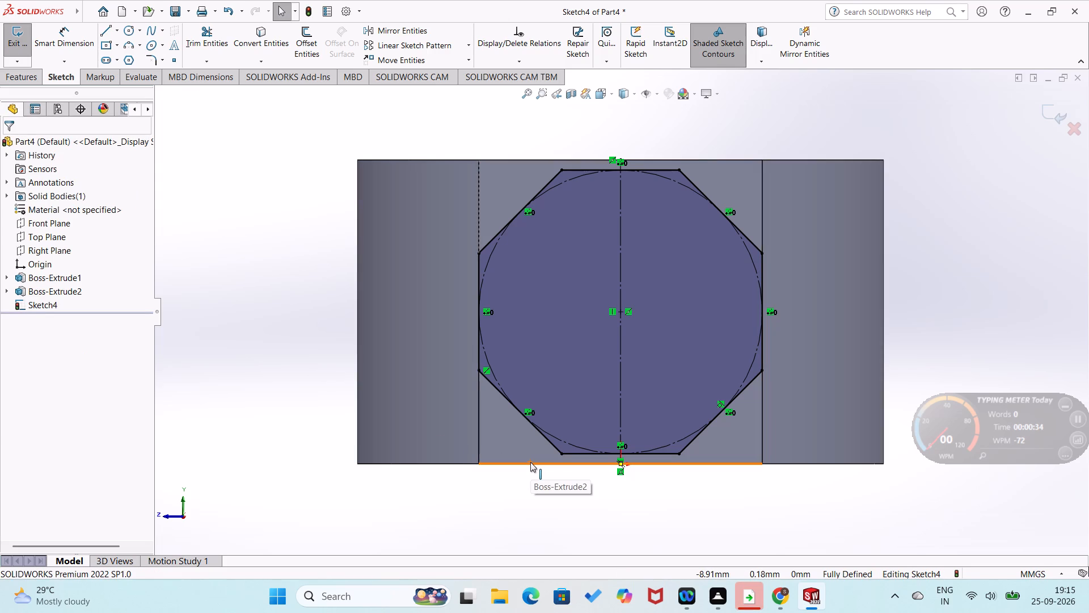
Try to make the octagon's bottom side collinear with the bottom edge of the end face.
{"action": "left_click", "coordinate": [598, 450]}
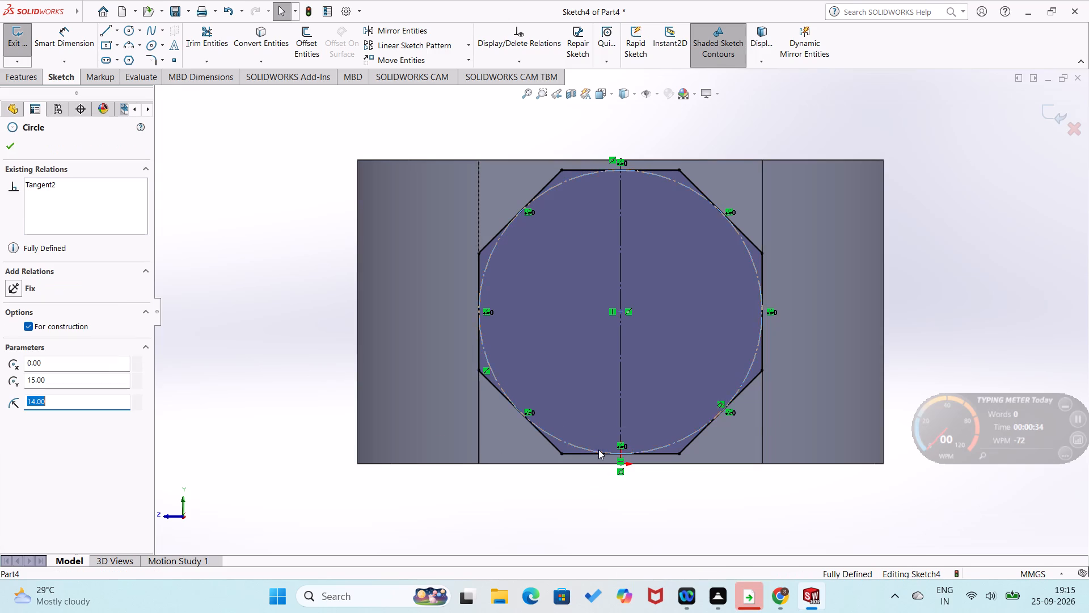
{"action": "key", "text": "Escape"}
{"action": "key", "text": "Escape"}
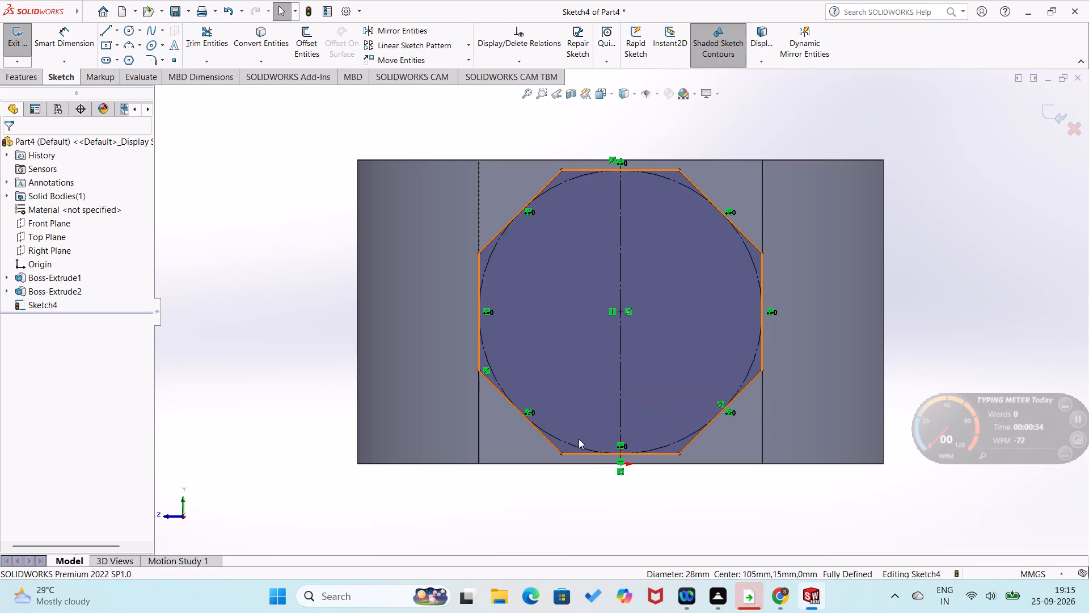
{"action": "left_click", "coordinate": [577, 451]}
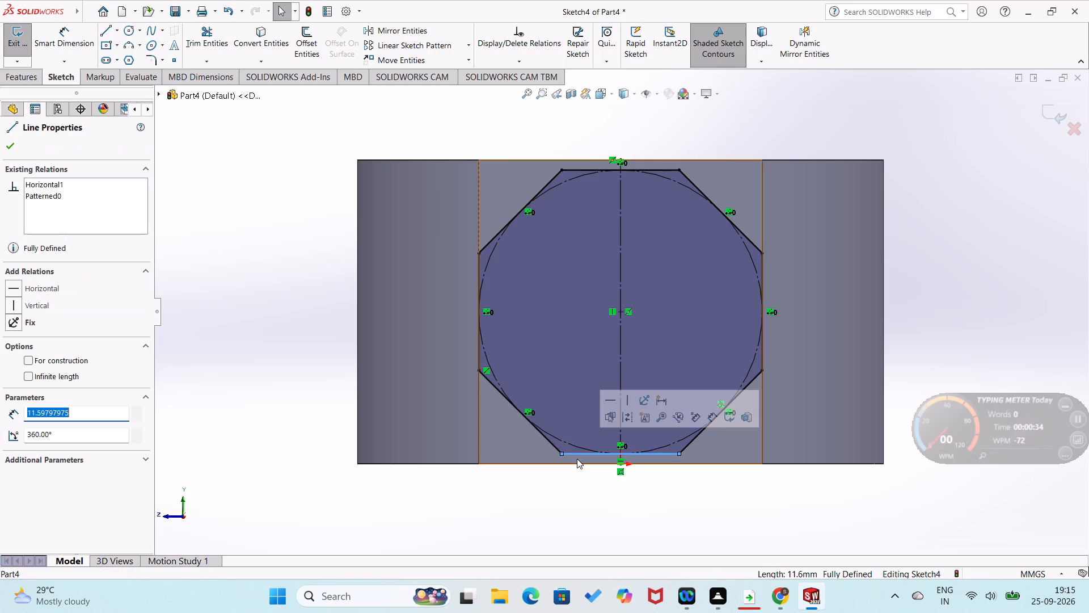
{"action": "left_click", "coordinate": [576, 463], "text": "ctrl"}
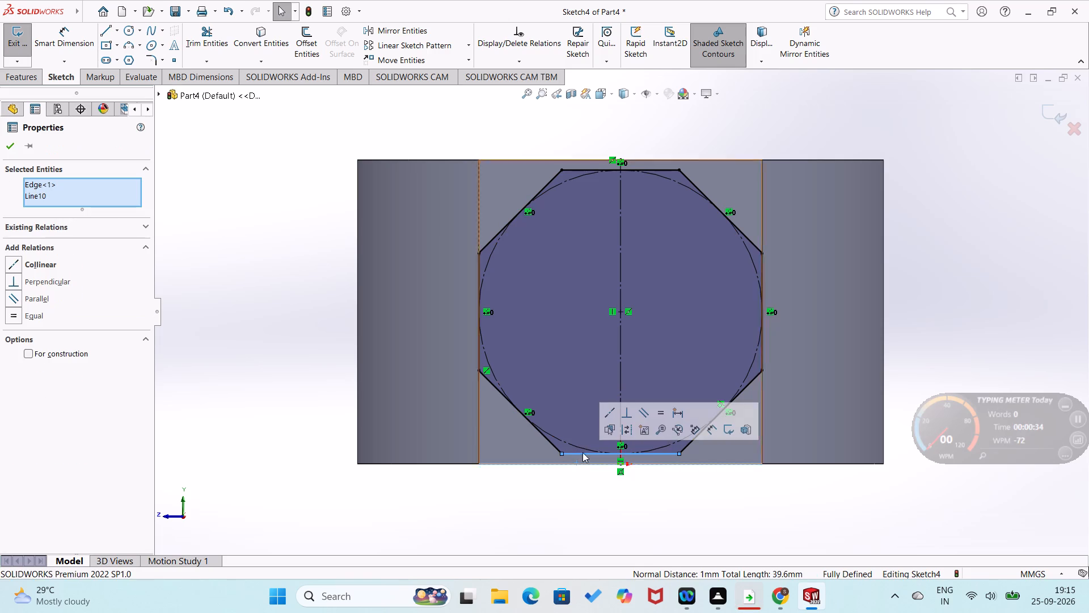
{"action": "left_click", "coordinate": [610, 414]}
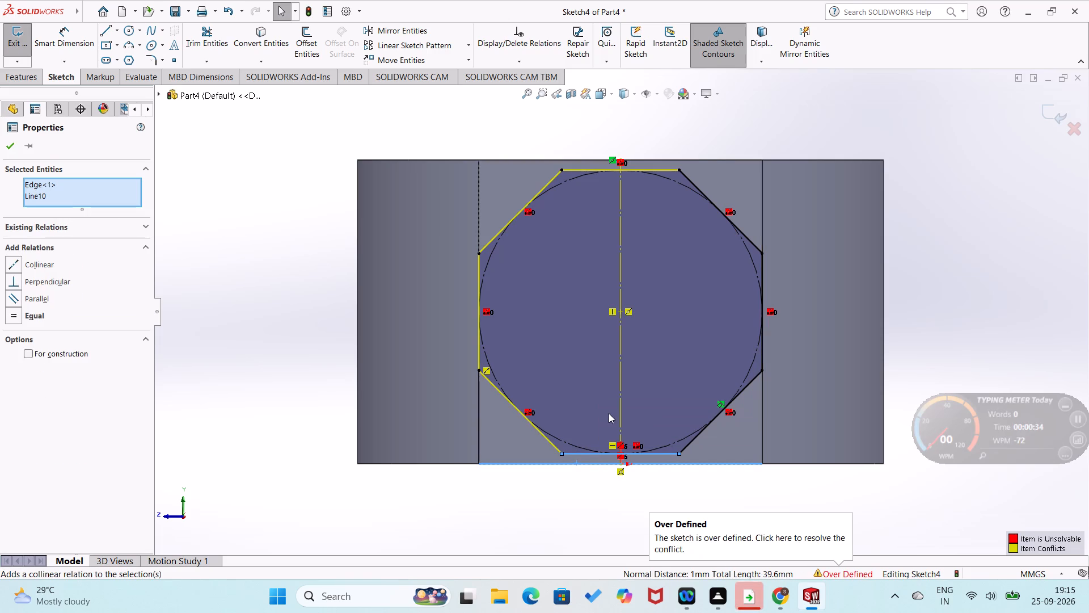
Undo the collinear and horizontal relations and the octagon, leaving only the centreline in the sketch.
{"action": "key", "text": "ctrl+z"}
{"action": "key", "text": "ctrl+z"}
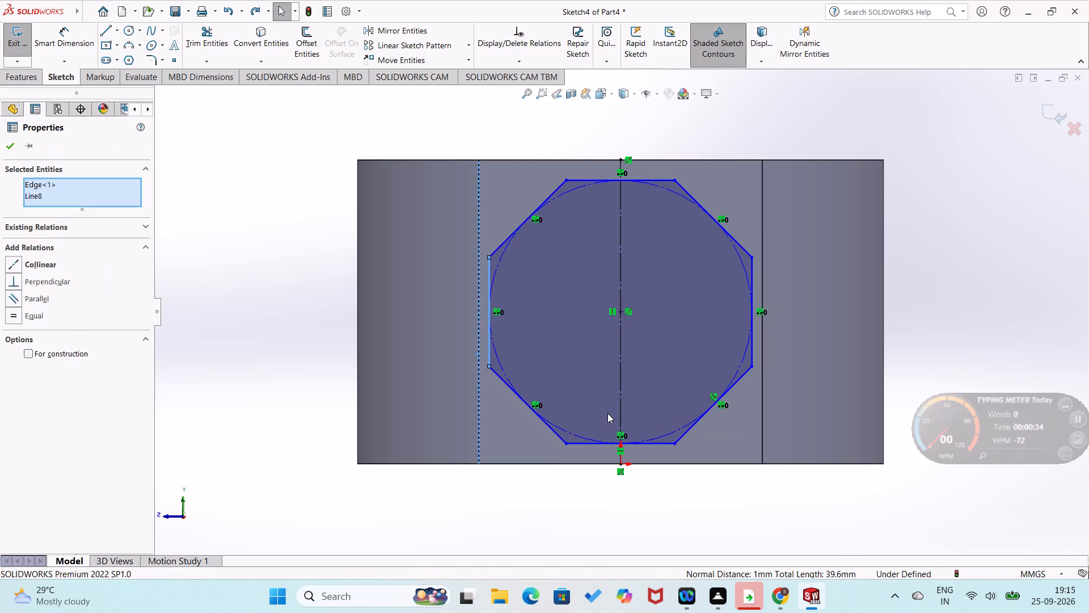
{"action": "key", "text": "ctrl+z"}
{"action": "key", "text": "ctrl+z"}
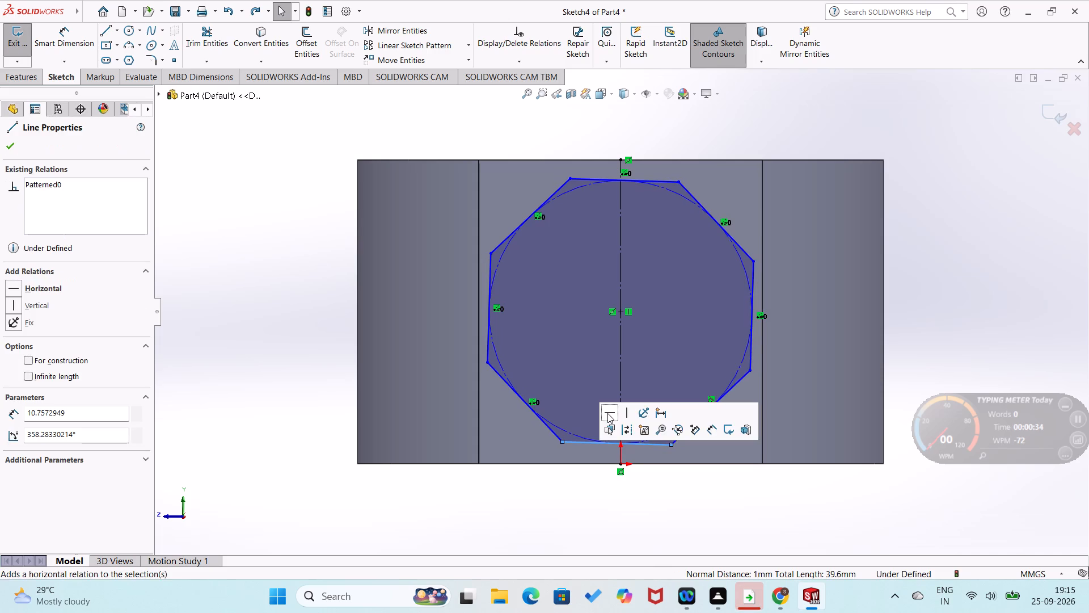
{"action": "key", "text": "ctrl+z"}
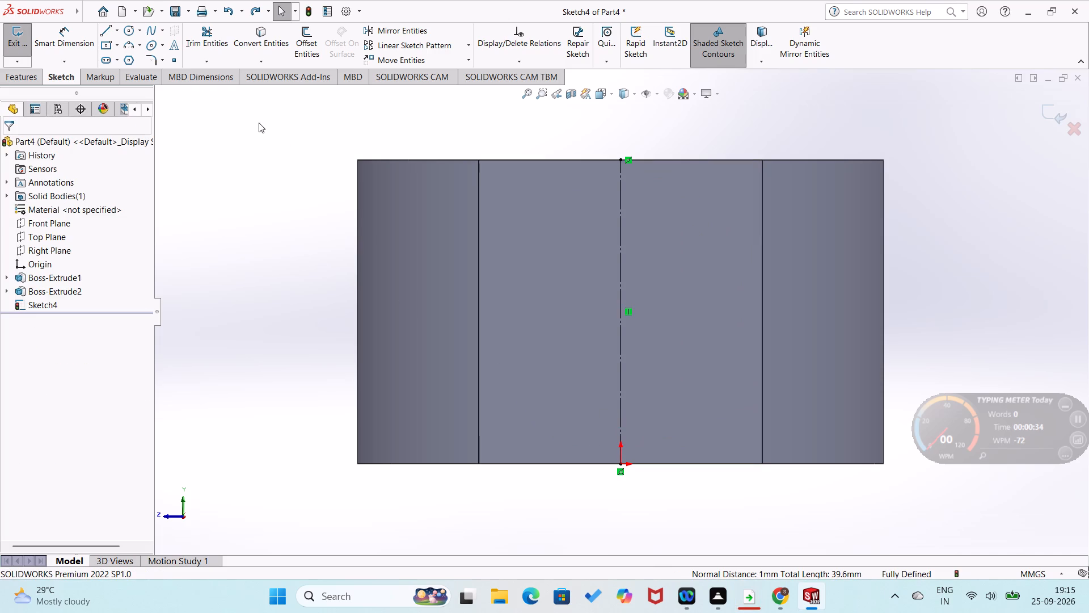
Sketch an octagon centred on the centreline's midpoint, with an inscribed circle about 30 mm in diameter.
{"action": "left_click", "coordinate": [131, 60]}
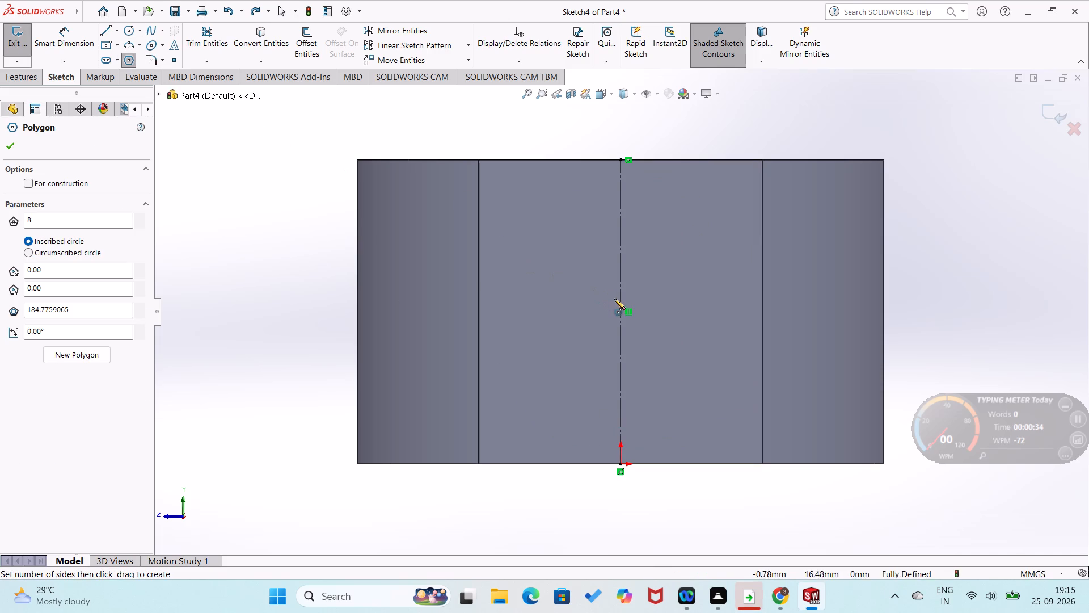
{"action": "left_click", "coordinate": [621, 310]}
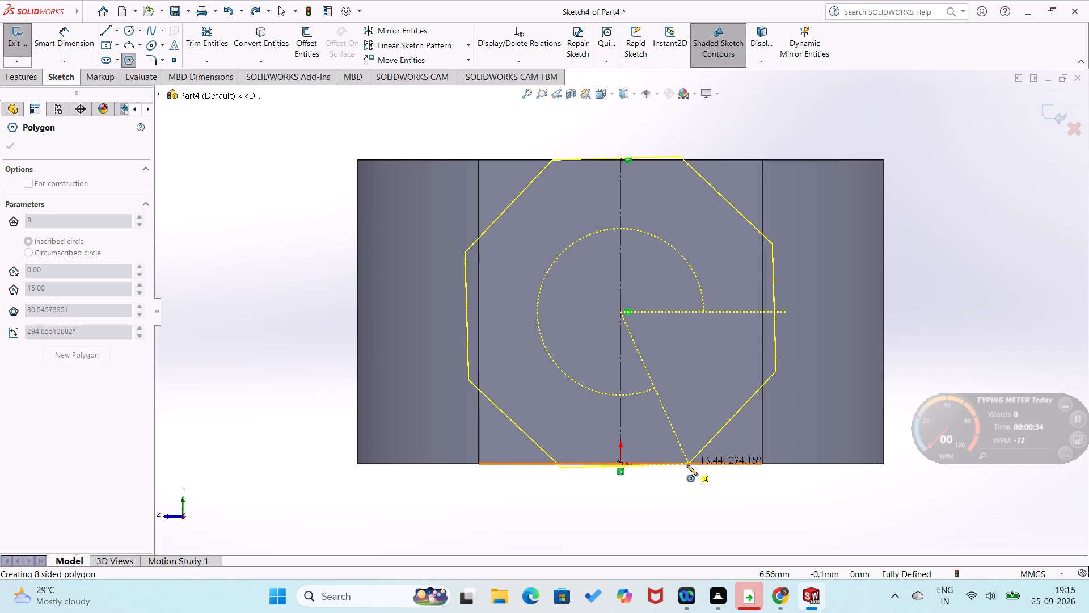
{"action": "left_click", "coordinate": [683, 463]}
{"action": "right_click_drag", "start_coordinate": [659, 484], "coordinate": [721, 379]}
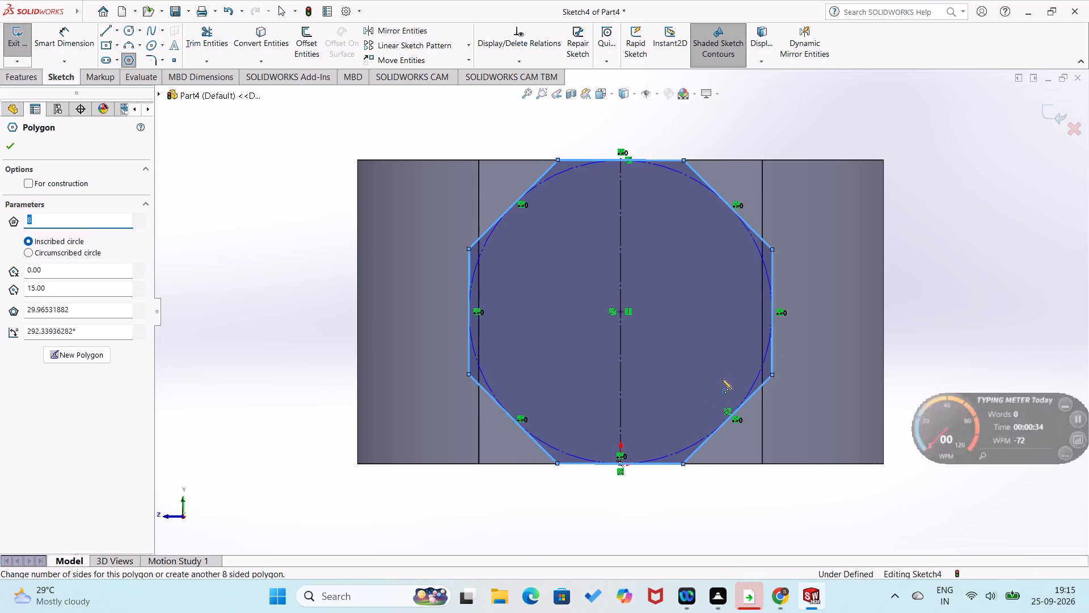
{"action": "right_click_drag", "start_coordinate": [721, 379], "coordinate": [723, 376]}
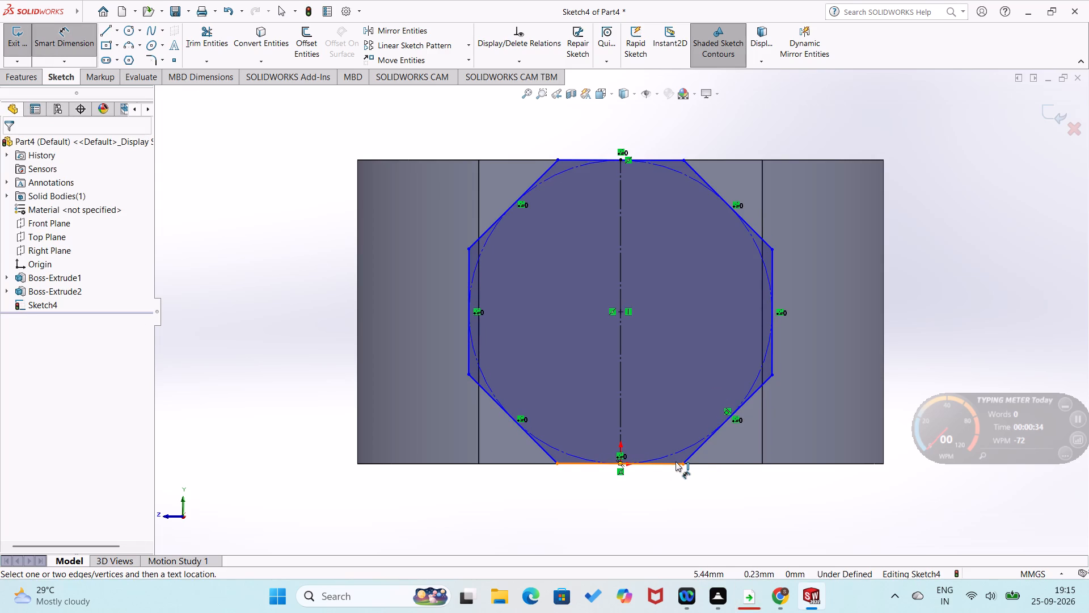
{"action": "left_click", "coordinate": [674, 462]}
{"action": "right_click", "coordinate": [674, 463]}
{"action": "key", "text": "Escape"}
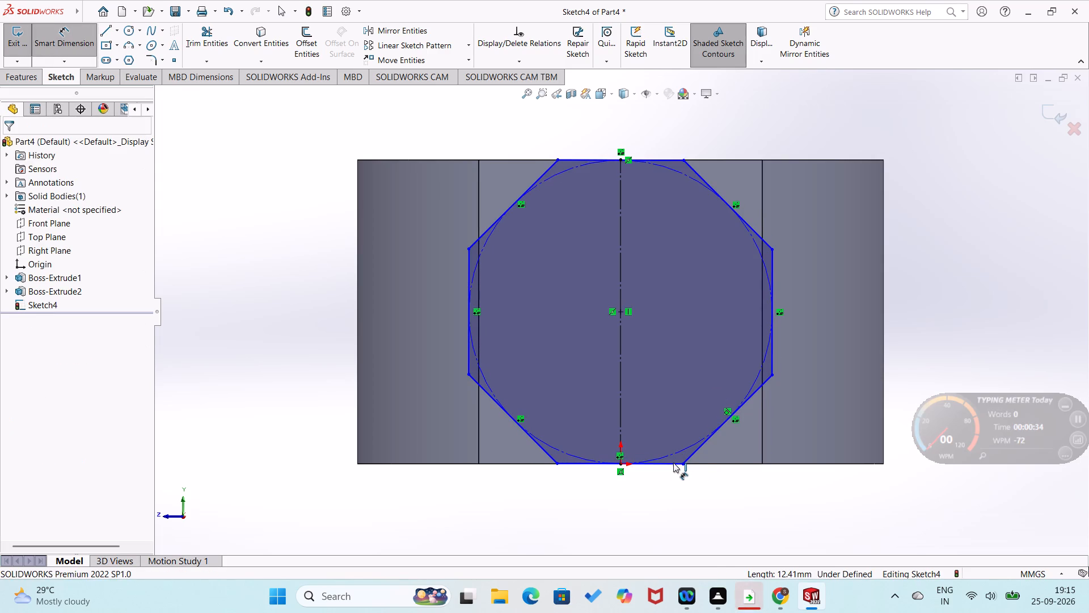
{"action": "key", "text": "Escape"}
Make the octagon's bottom side horizontal and its left side collinear with the arm's left edge.
{"action": "right_click", "coordinate": [673, 463]}
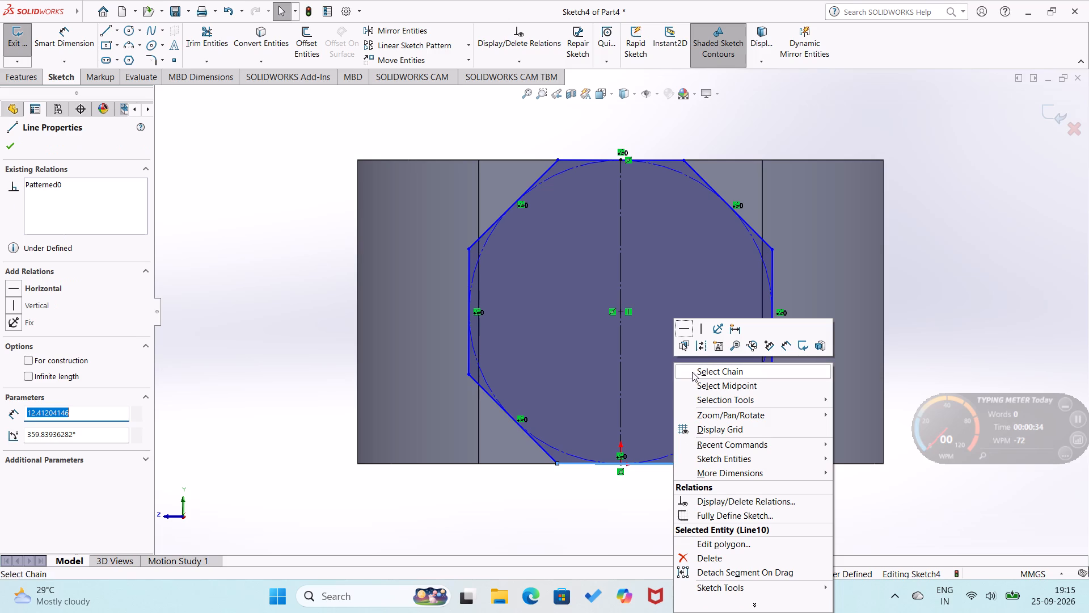
{"action": "left_click", "coordinate": [690, 328]}
{"action": "left_click", "coordinate": [280, 444]}
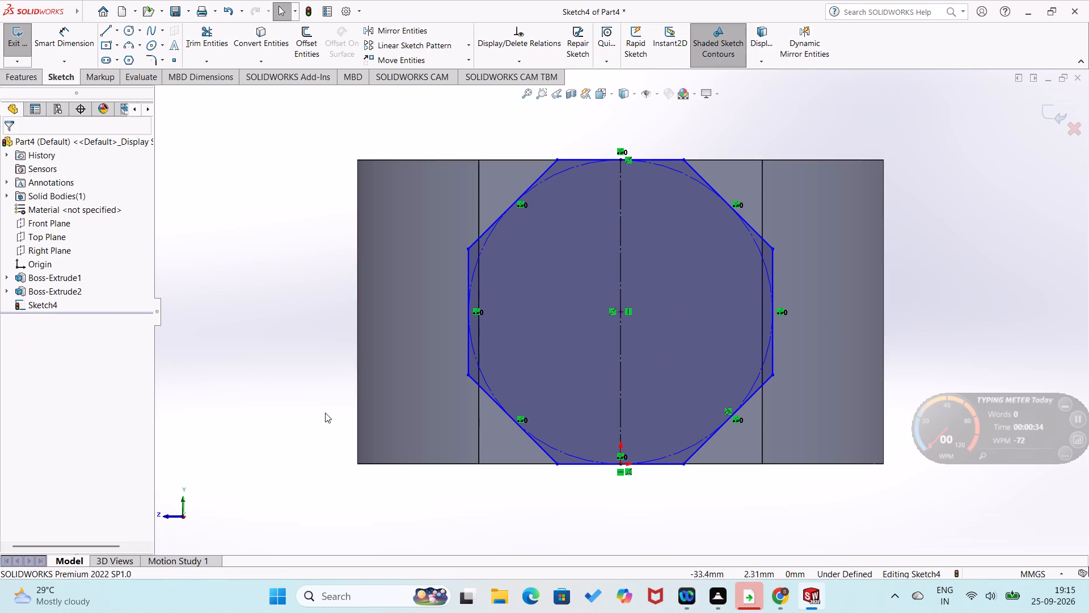
{"action": "left_click", "coordinate": [468, 342]}
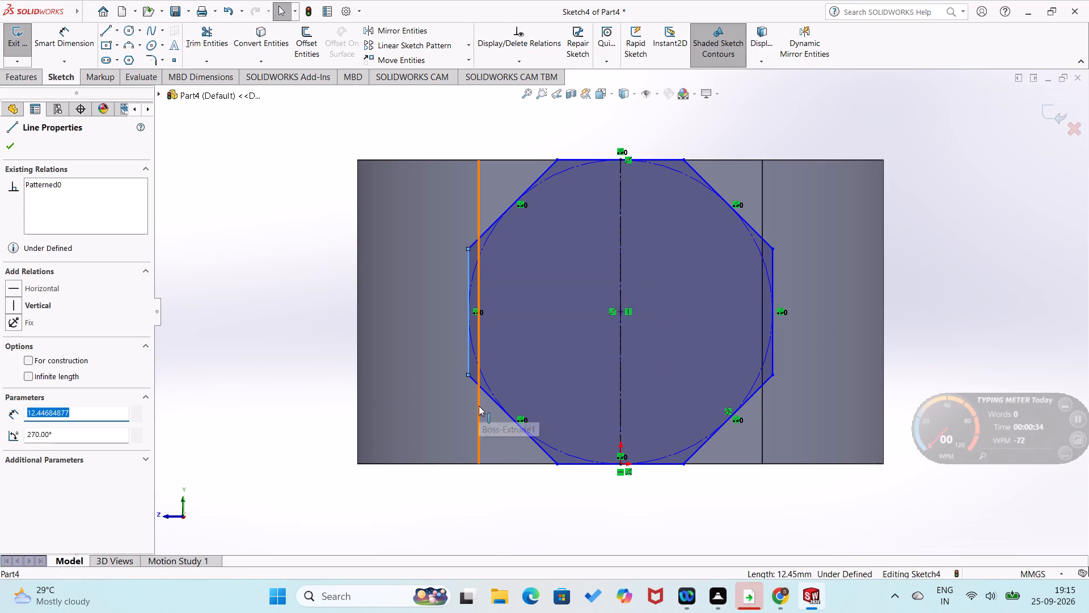
{"action": "left_click", "coordinate": [479, 406], "text": "ctrl"}
{"action": "left_click", "coordinate": [510, 357]}
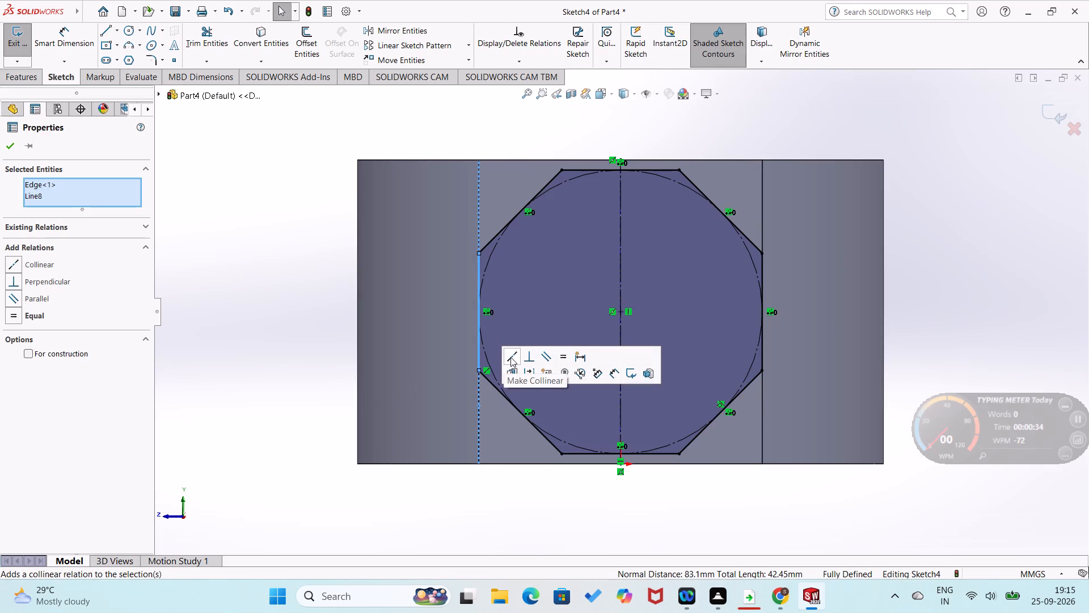
{"action": "left_click", "coordinate": [251, 363]}
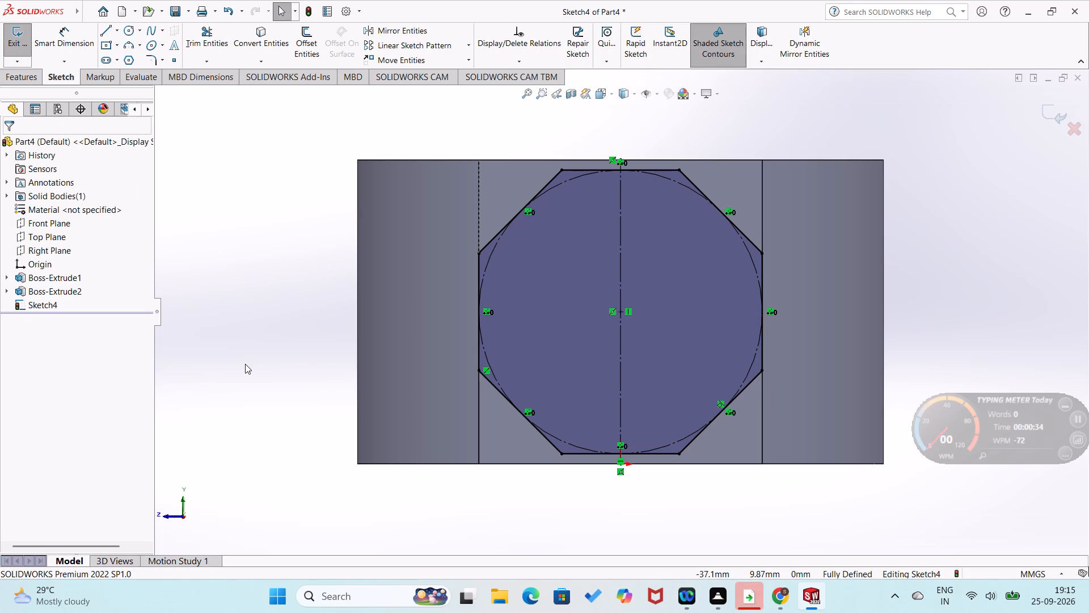
{"action": "left_click", "coordinate": [220, 341]}
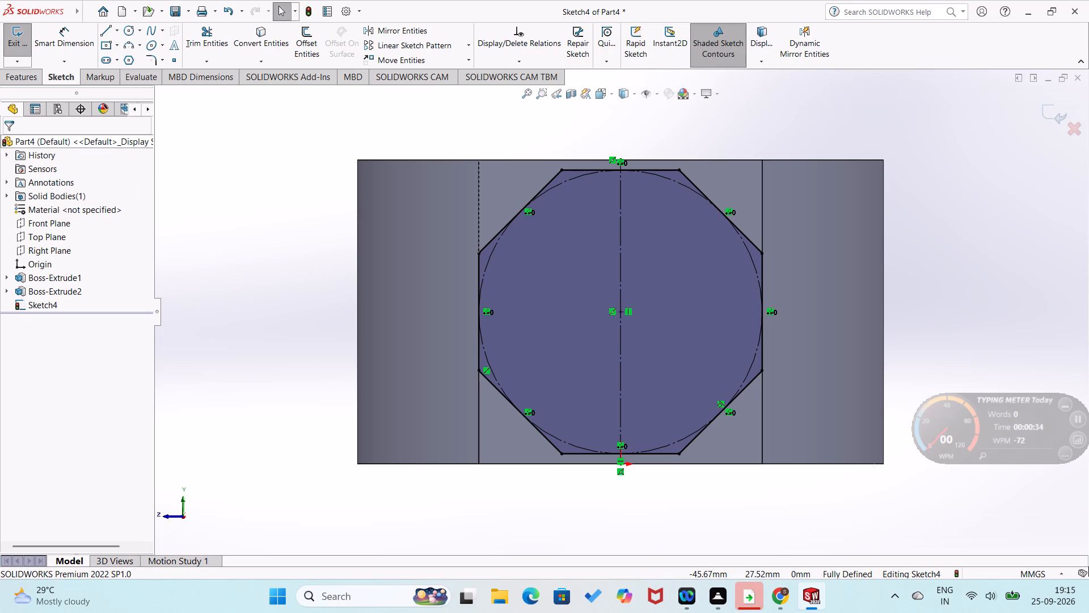
Cut away the material outside the octagon on the arm's end with a blind Extruded Cut 40 mm deep, flipping the side to cut.
{"action": "left_click", "coordinate": [32, 74]}
{"action": "left_click", "coordinate": [193, 45]}
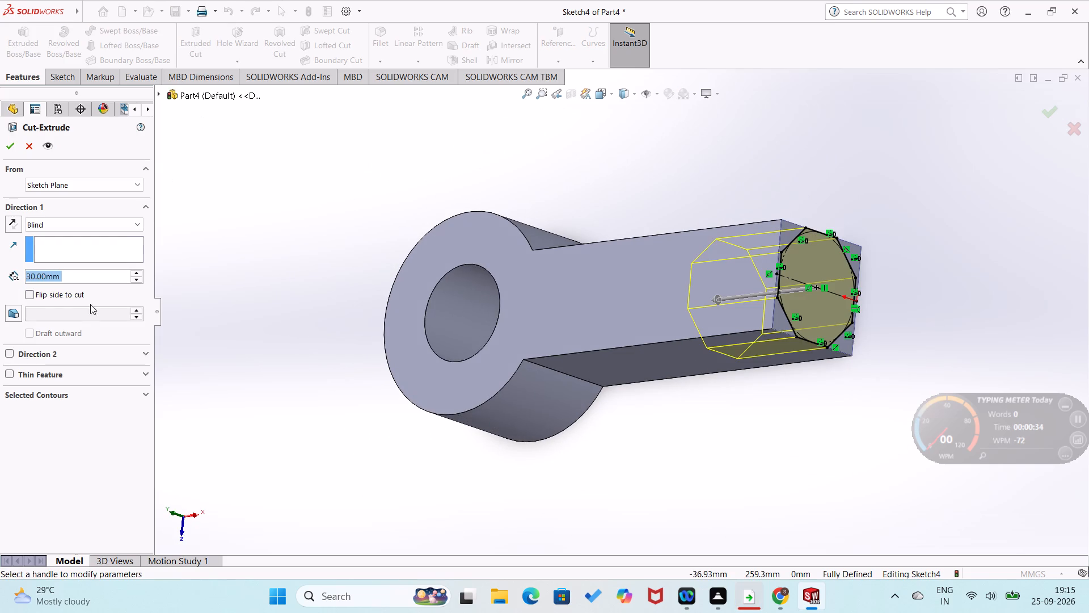
{"action": "left_click", "coordinate": [27, 296]}
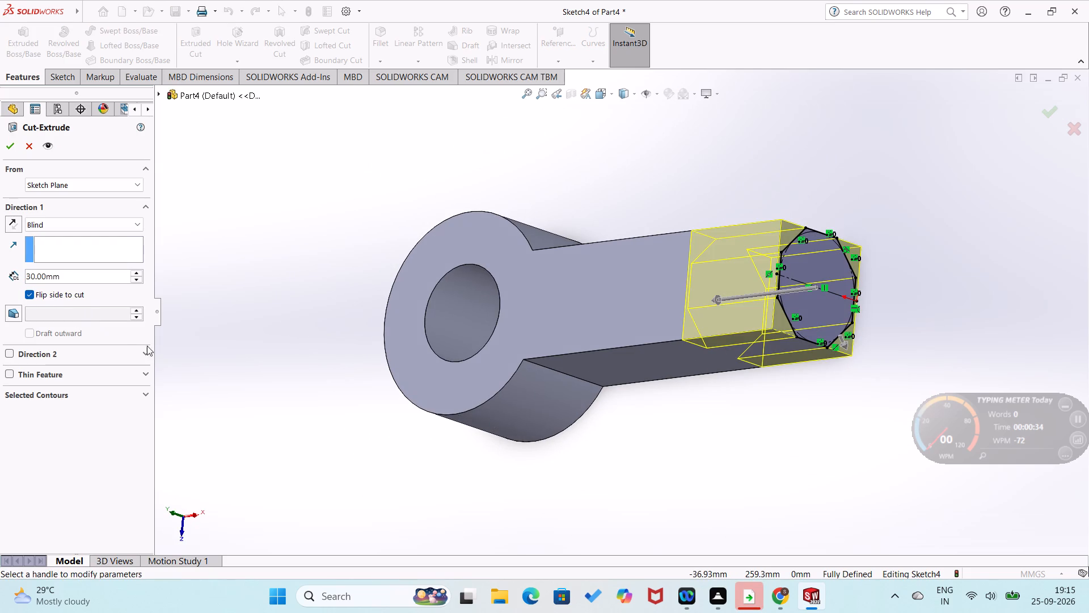
{"action": "middle_click_drag", "start_coordinate": [240, 363], "coordinate": [160, 382]}
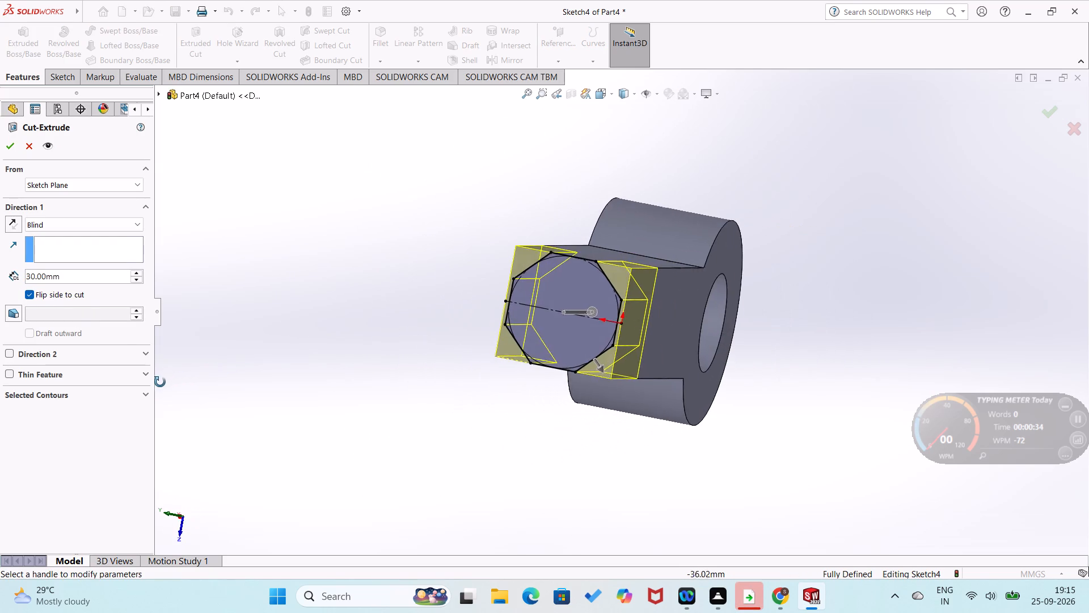
{"action": "middle_click_drag", "start_coordinate": [160, 382], "coordinate": [155, 391]}
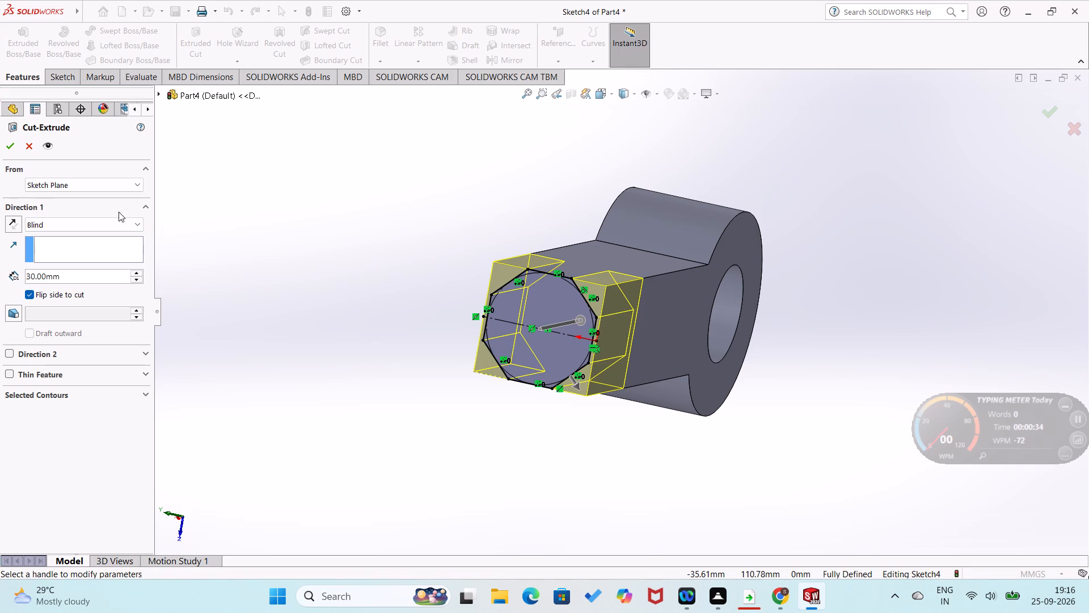
{"action": "left_click", "coordinate": [136, 273]}
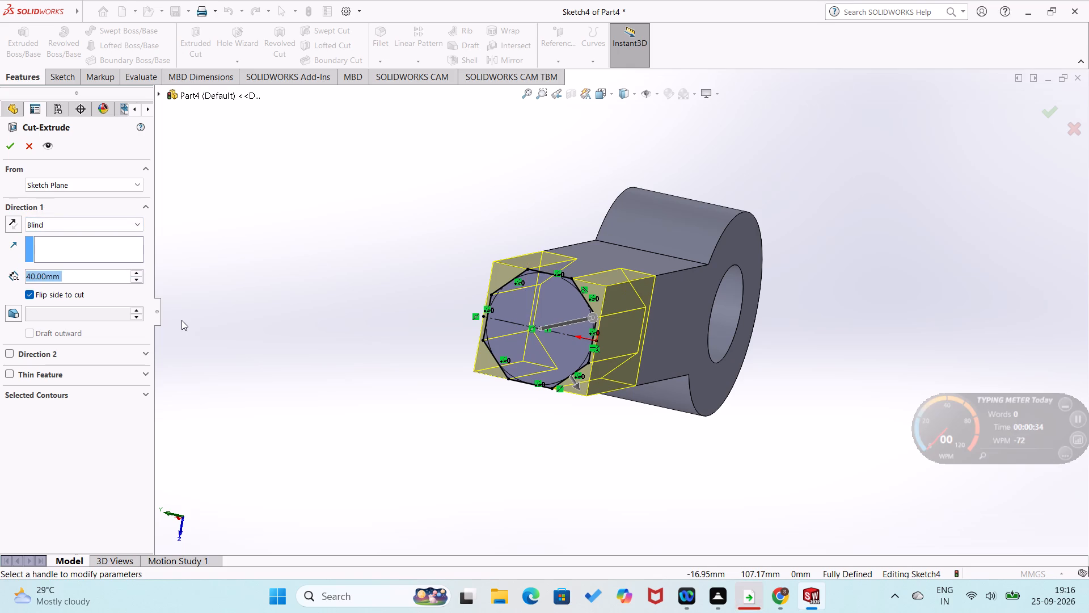
{"action": "left_click", "coordinate": [7, 149]}
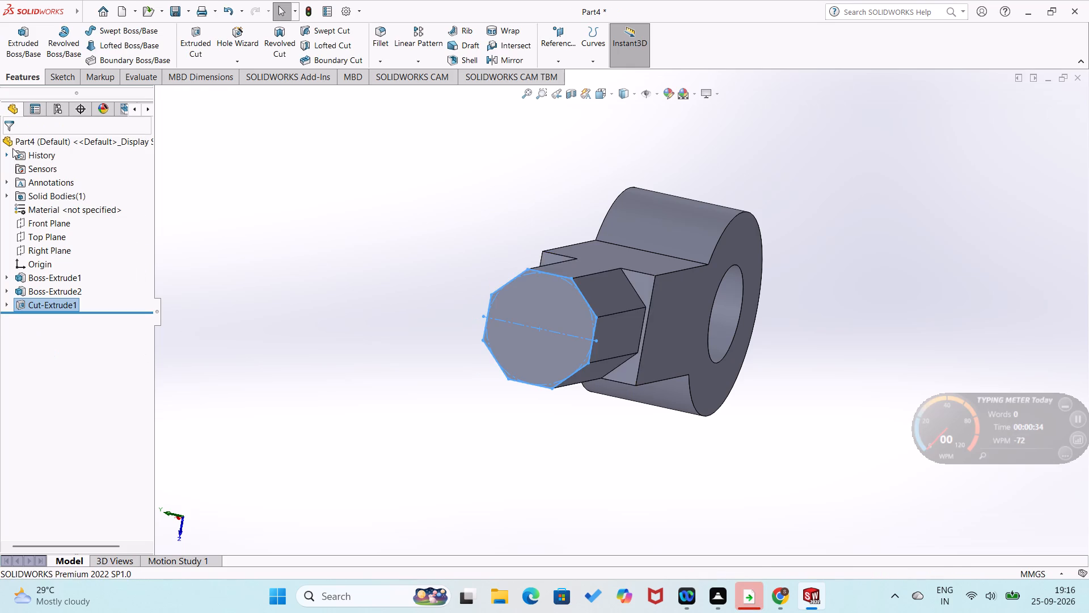
{"action": "left_click", "coordinate": [239, 314]}
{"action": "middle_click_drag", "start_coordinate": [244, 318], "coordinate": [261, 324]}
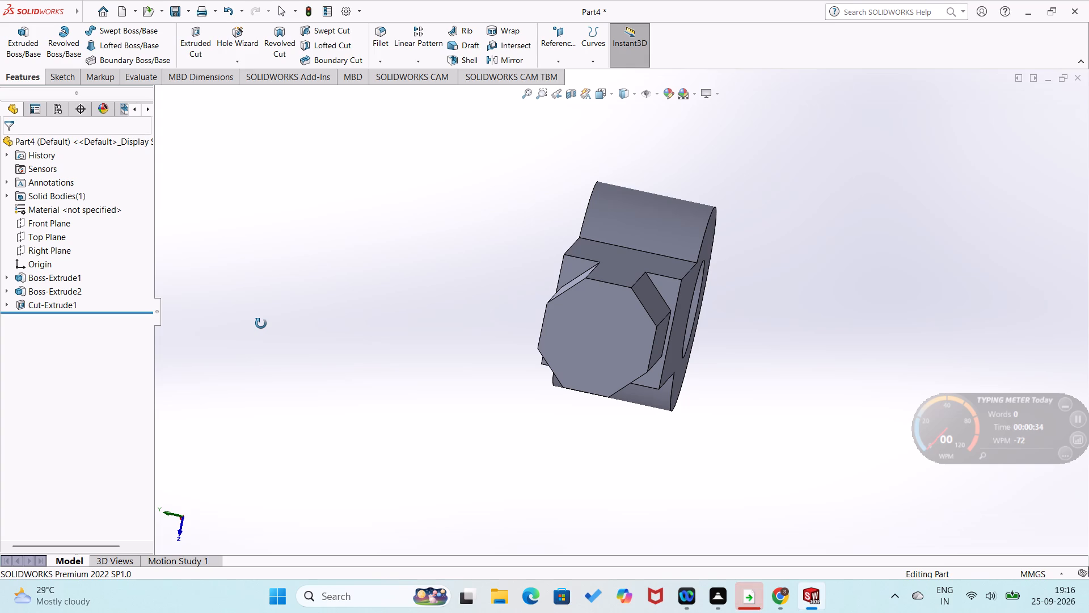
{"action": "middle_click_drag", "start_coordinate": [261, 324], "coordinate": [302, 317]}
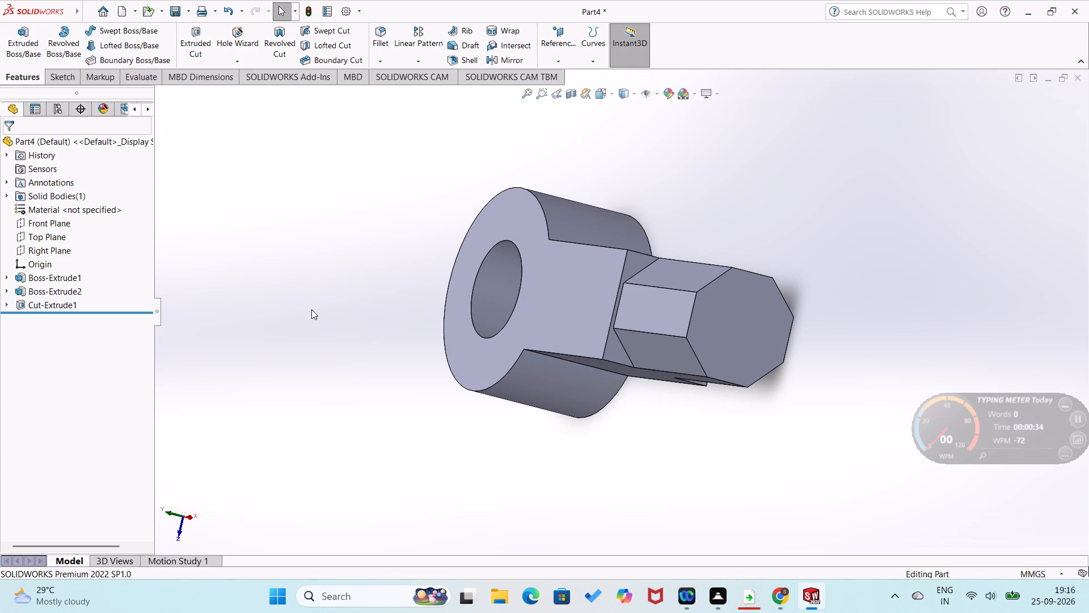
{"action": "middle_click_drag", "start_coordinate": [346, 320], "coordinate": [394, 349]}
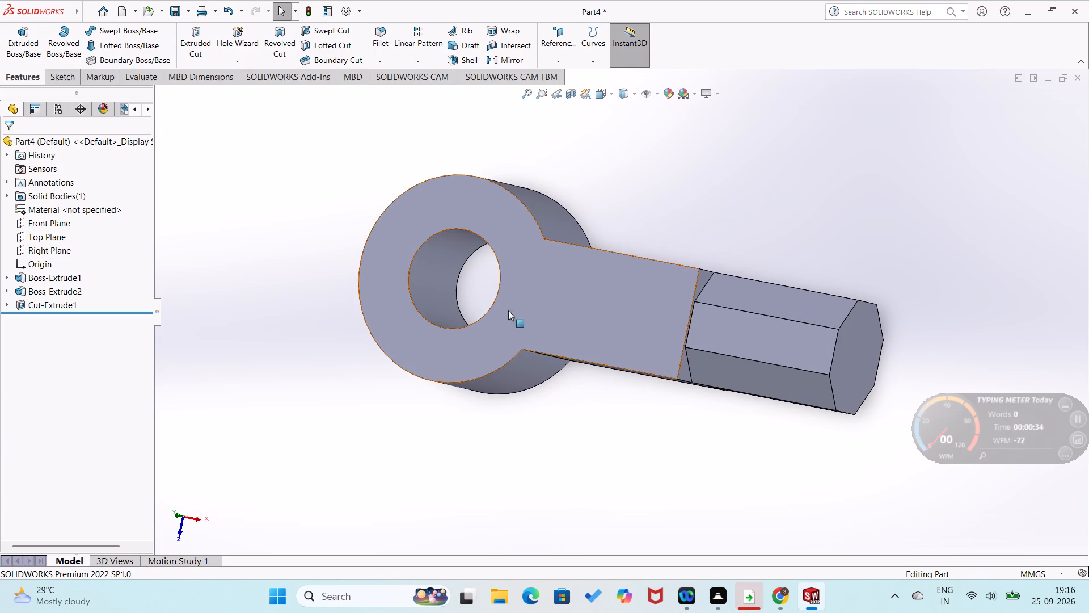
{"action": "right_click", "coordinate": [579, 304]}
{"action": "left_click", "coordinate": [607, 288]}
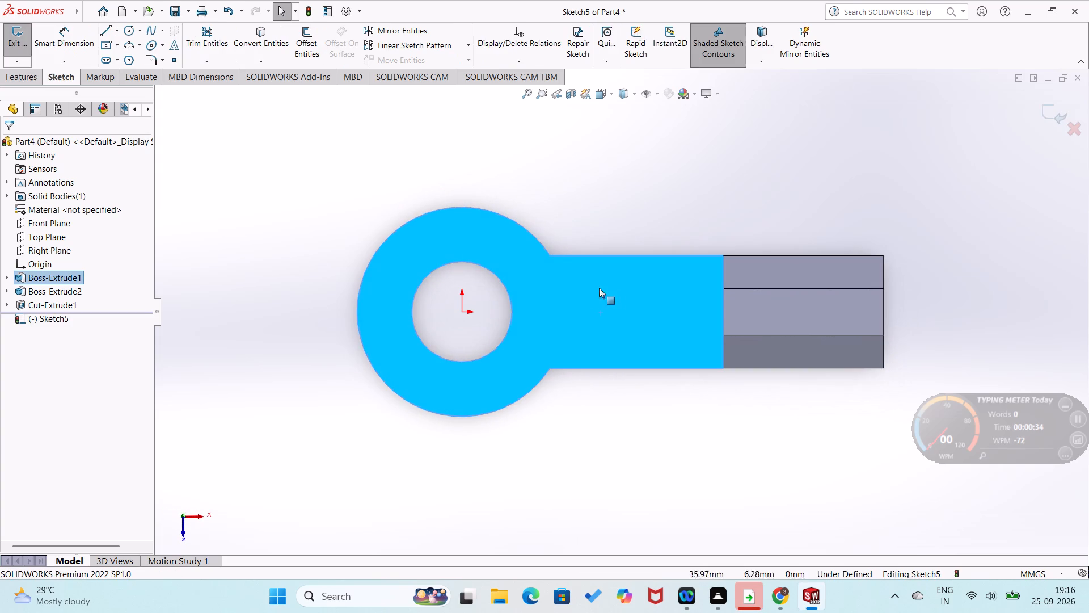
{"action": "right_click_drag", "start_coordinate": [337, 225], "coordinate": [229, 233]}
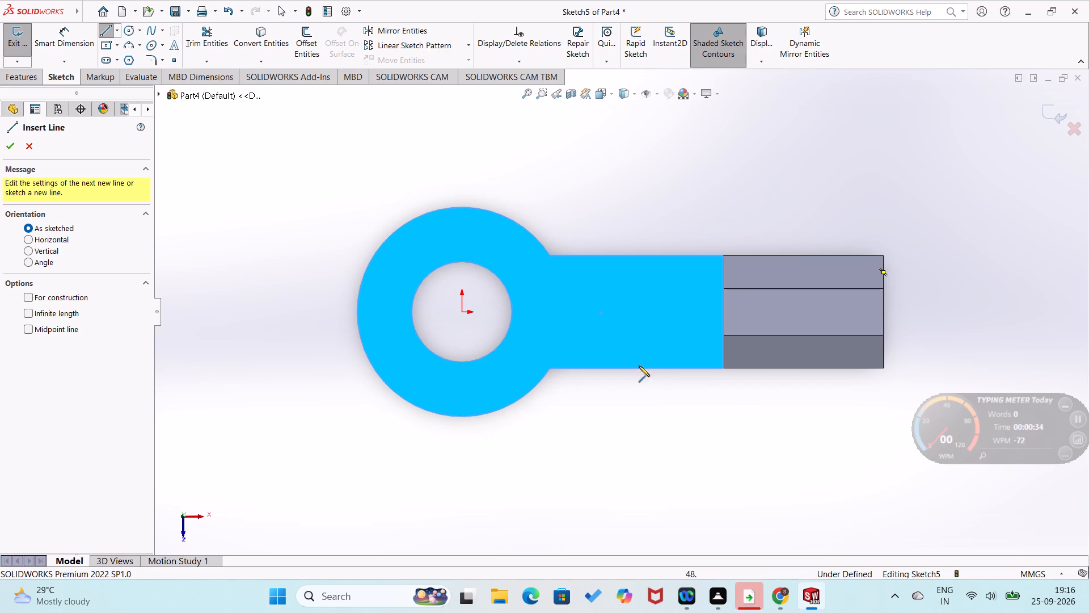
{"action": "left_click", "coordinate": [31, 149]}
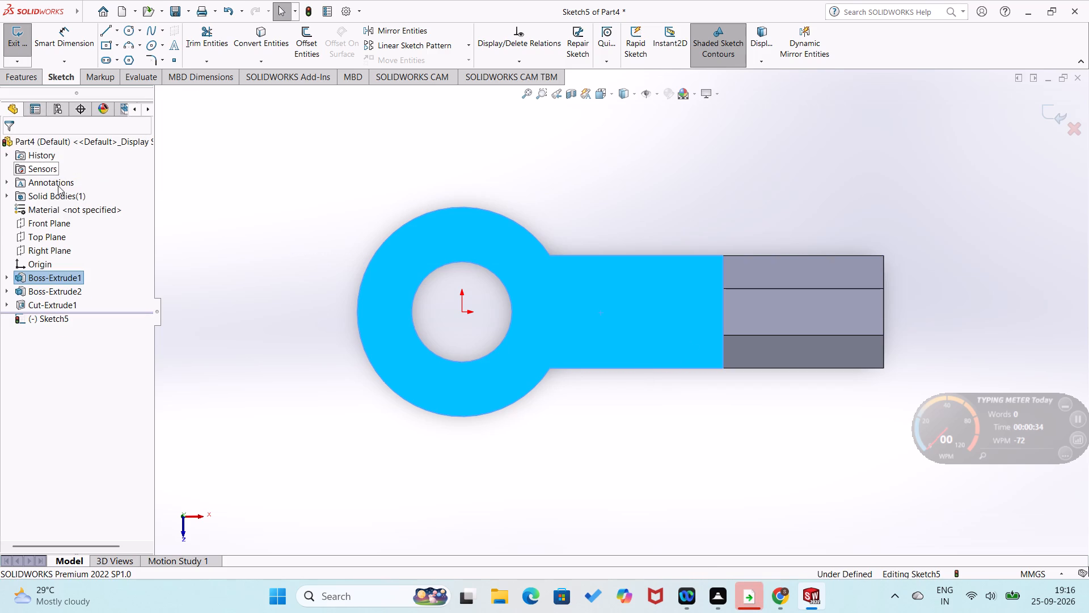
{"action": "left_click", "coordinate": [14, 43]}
On the octagonal end face, sketch a circle about 18 mm in diameter, centred 15 mm directly above the origin.
{"action": "middle_click_drag", "start_coordinate": [263, 325], "coordinate": [199, 343]}
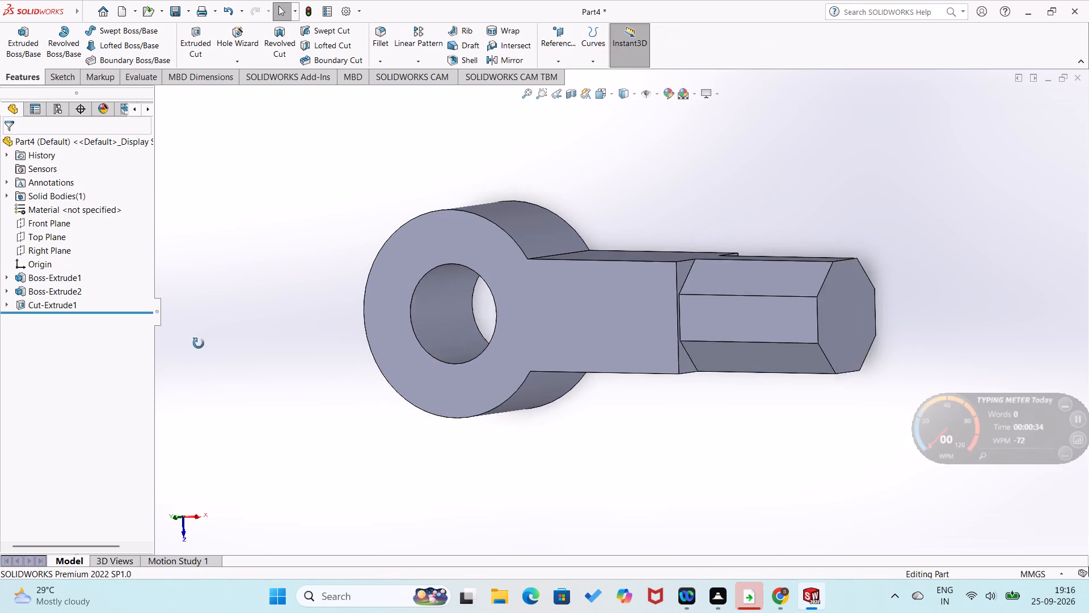
{"action": "middle_click_drag", "start_coordinate": [199, 343], "coordinate": [198, 344]}
{"action": "right_click", "coordinate": [777, 306]}
{"action": "left_click", "coordinate": [804, 289]}
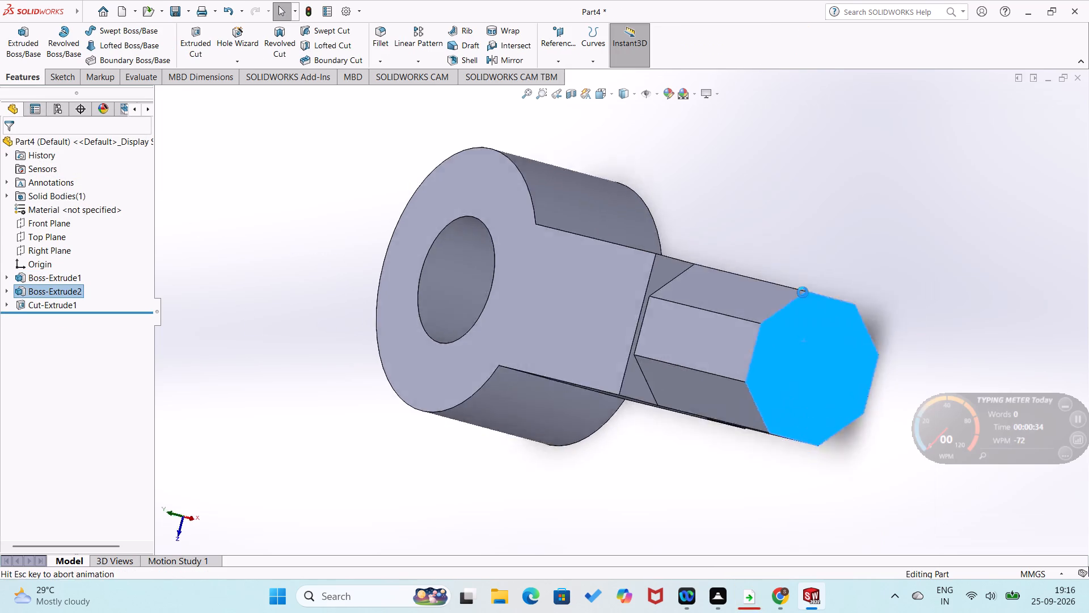
{"action": "right_click_drag", "start_coordinate": [1000, 289], "coordinate": [958, 317]}
{"action": "right_click_drag", "start_coordinate": [949, 317], "coordinate": [1054, 331]}
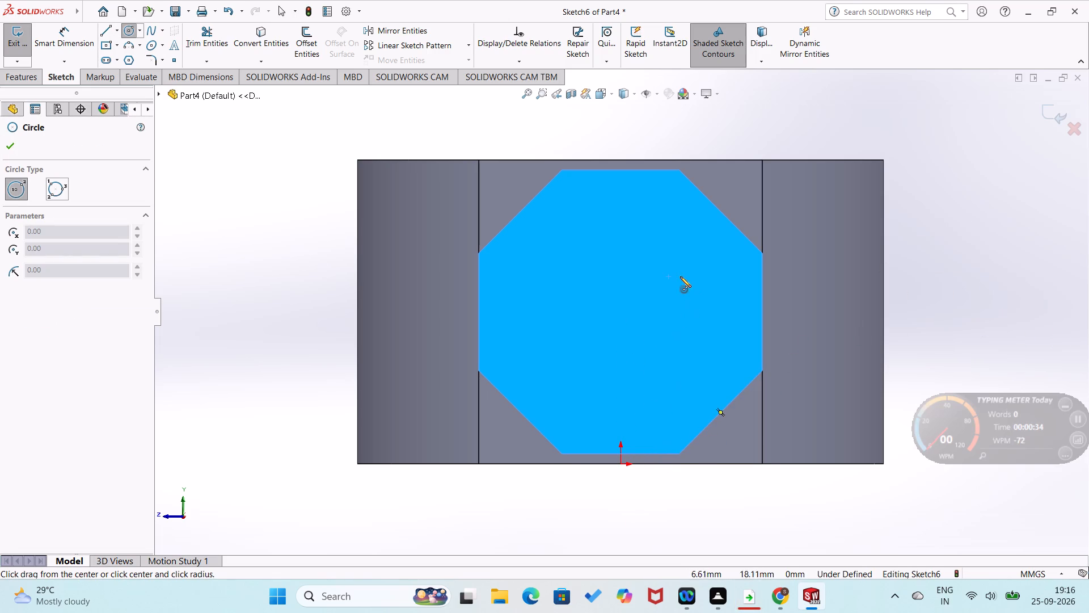
{"action": "left_click", "coordinate": [617, 313]}
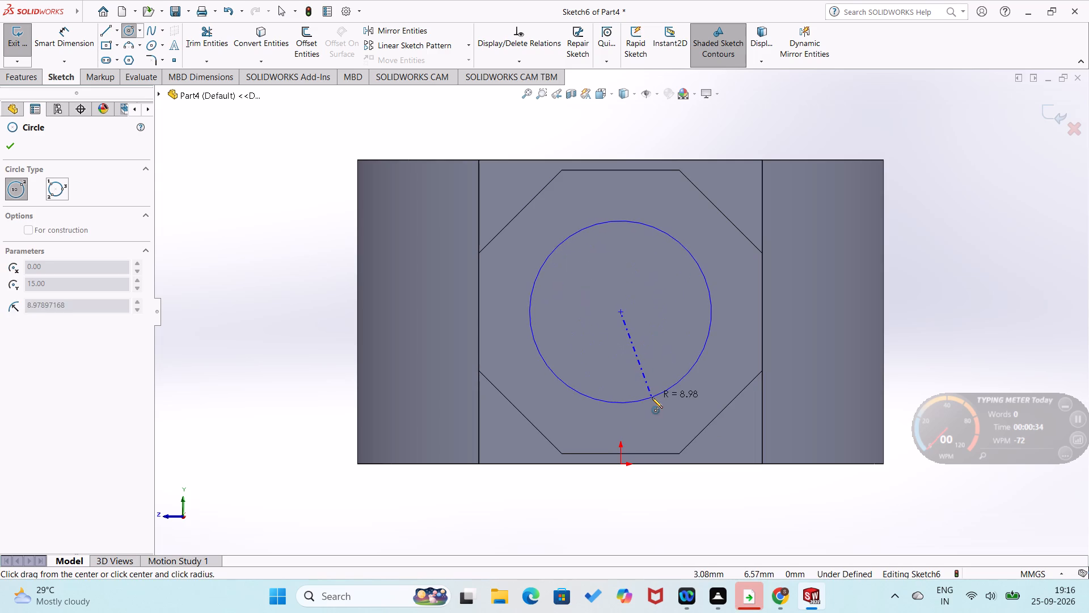
{"action": "left_click", "coordinate": [652, 398]}
Dimension the circle on the octagonal end face with a diameter of 25 mm.
{"action": "right_click_drag", "start_coordinate": [704, 376], "coordinate": [740, 315]}
{"action": "right_click", "coordinate": [707, 342]}
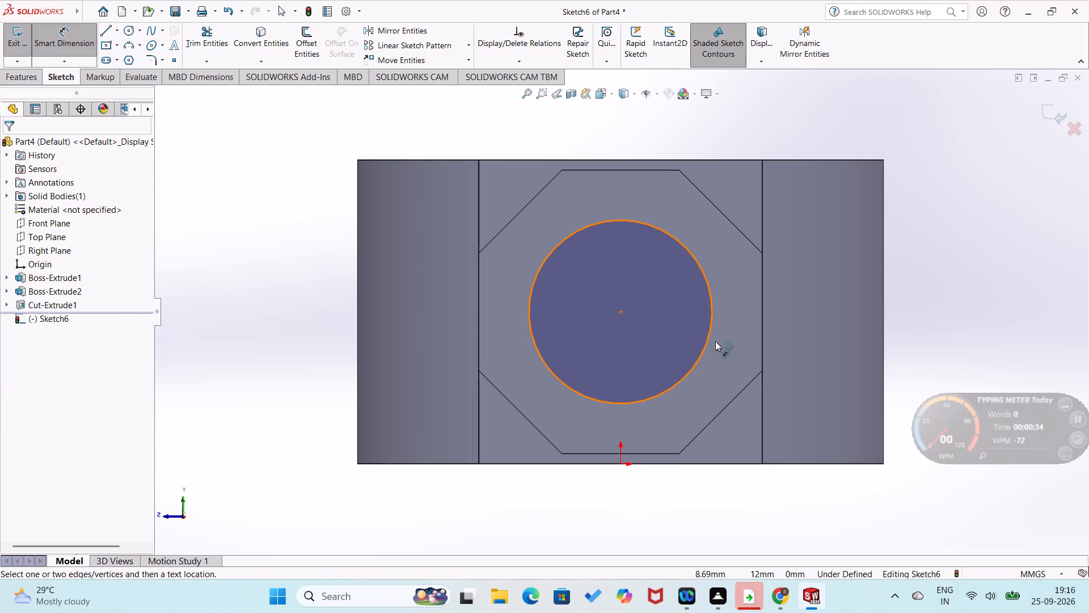
{"action": "right_click", "coordinate": [770, 279]}
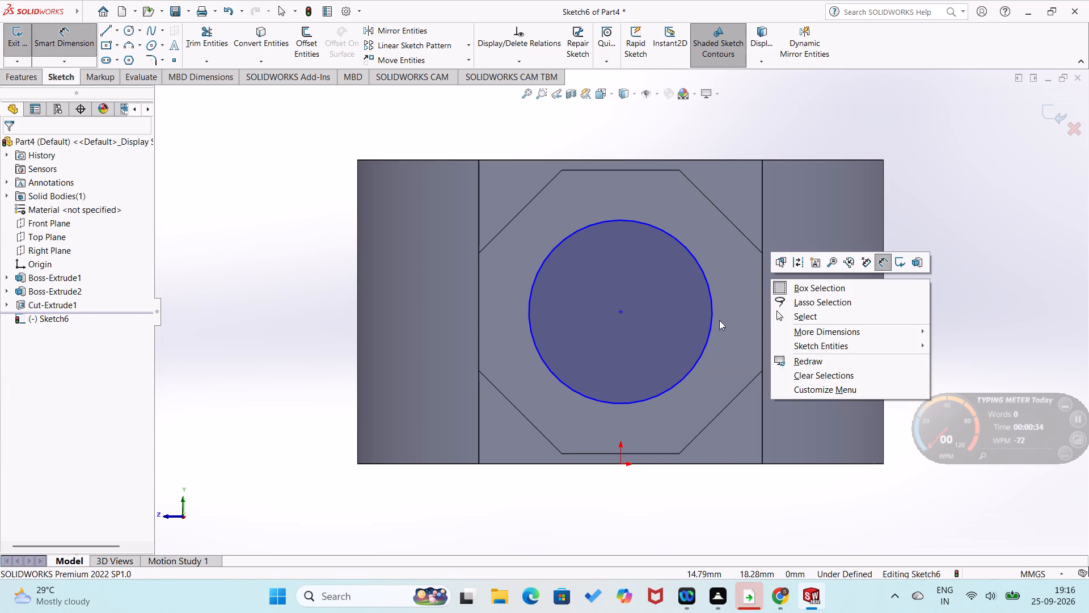
{"action": "right_click_drag", "start_coordinate": [336, 346], "coordinate": [351, 242]}
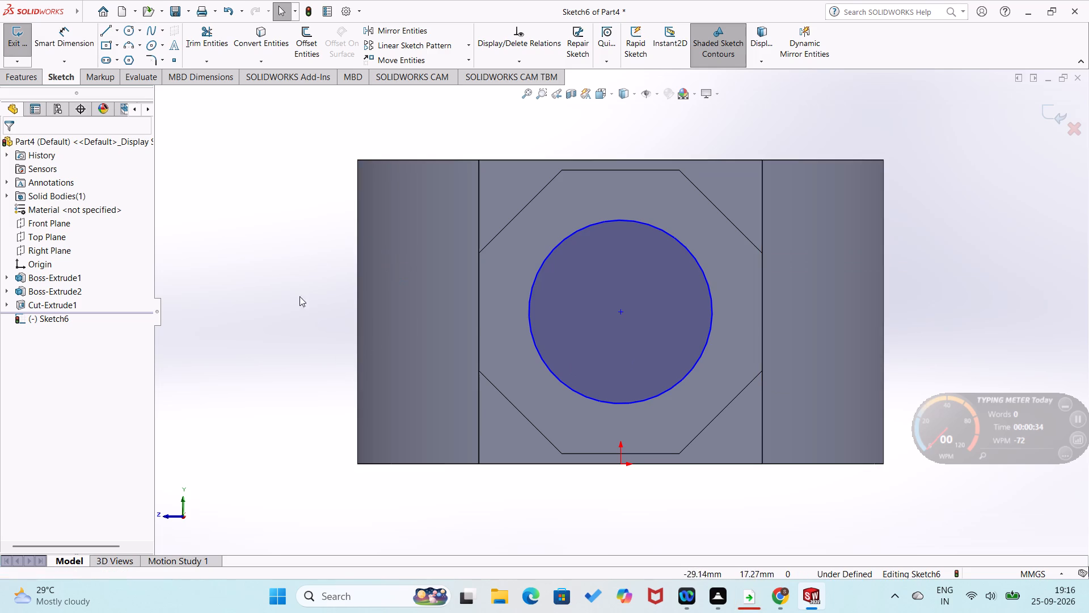
{"action": "right_click_drag", "start_coordinate": [292, 298], "coordinate": [329, 198]}
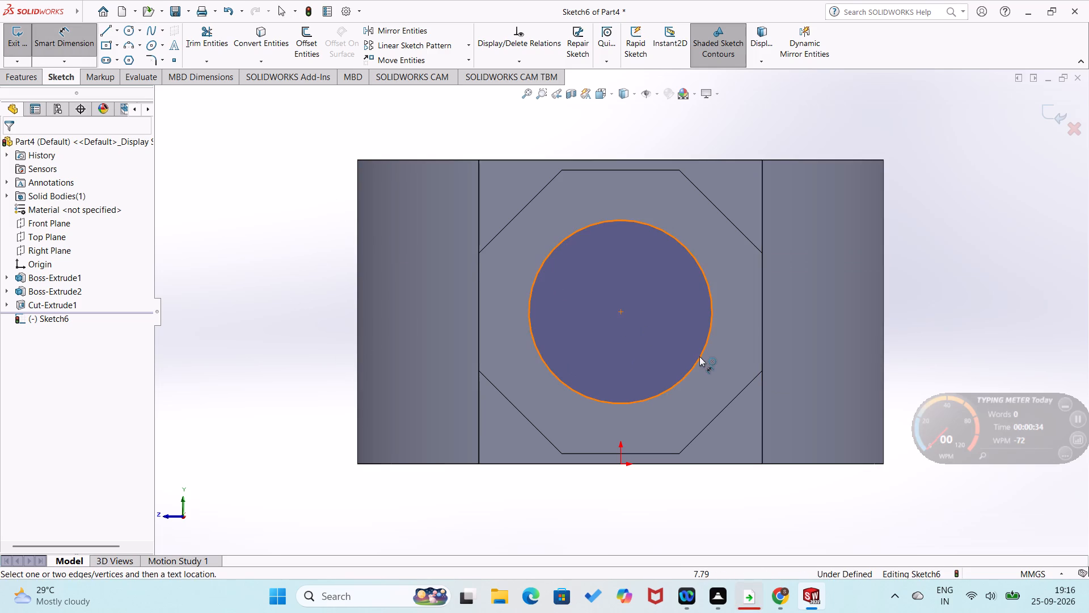
{"action": "left_click", "coordinate": [700, 356]}
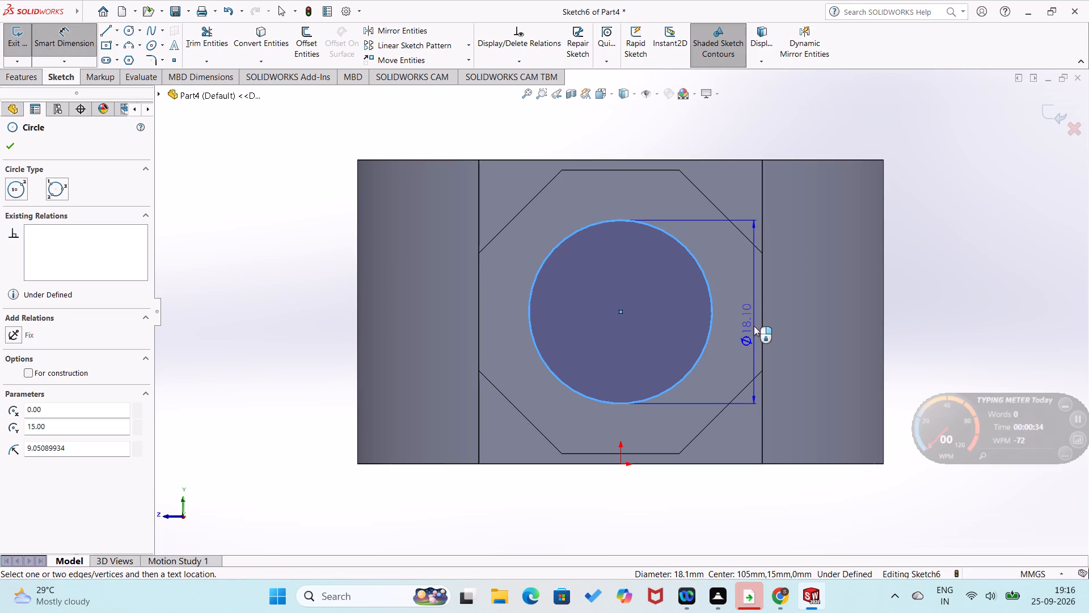
{"action": "left_click", "coordinate": [754, 326]}
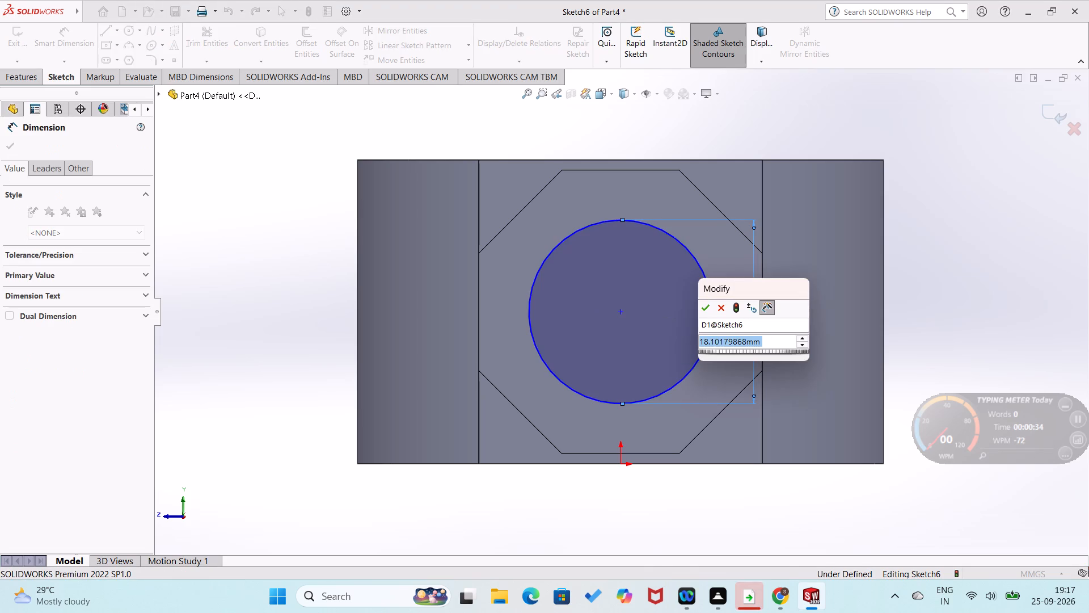
{"action": "key", "text": "2"}
{"action": "key", "text": "5"}
{"action": "key", "text": "Return"}
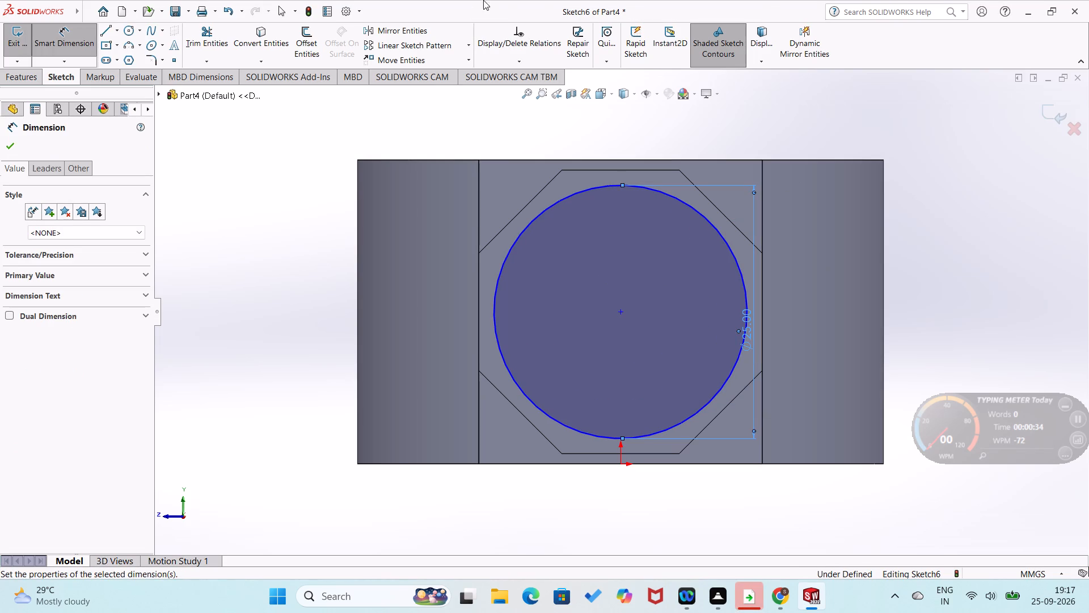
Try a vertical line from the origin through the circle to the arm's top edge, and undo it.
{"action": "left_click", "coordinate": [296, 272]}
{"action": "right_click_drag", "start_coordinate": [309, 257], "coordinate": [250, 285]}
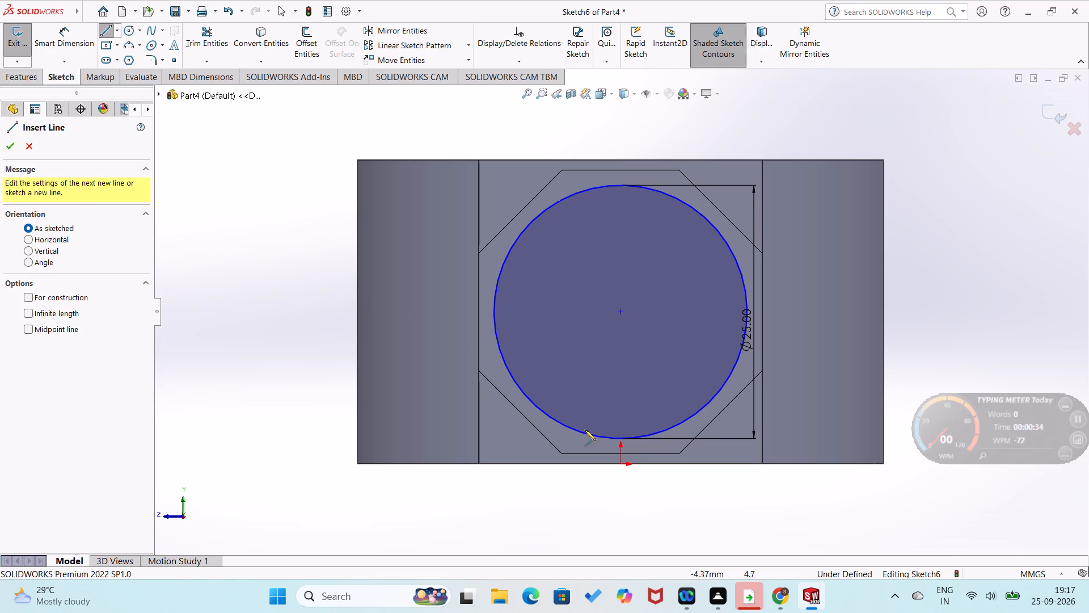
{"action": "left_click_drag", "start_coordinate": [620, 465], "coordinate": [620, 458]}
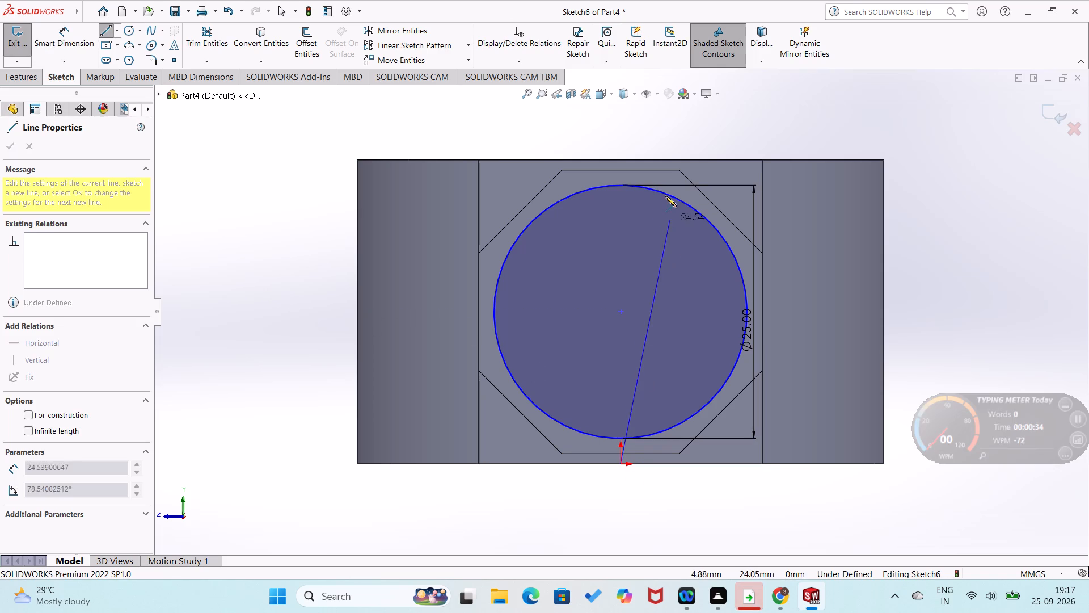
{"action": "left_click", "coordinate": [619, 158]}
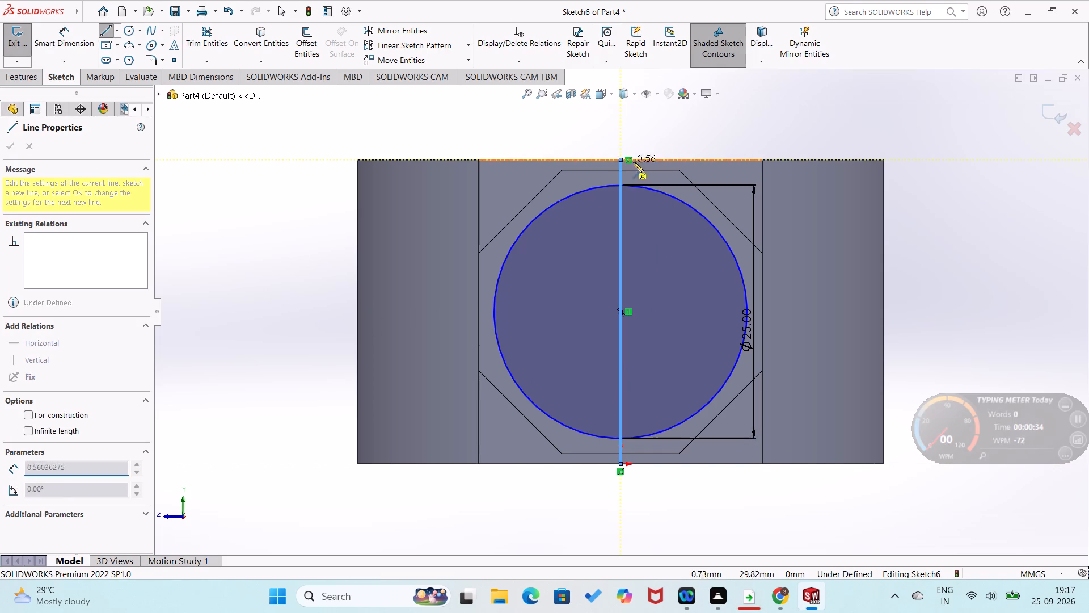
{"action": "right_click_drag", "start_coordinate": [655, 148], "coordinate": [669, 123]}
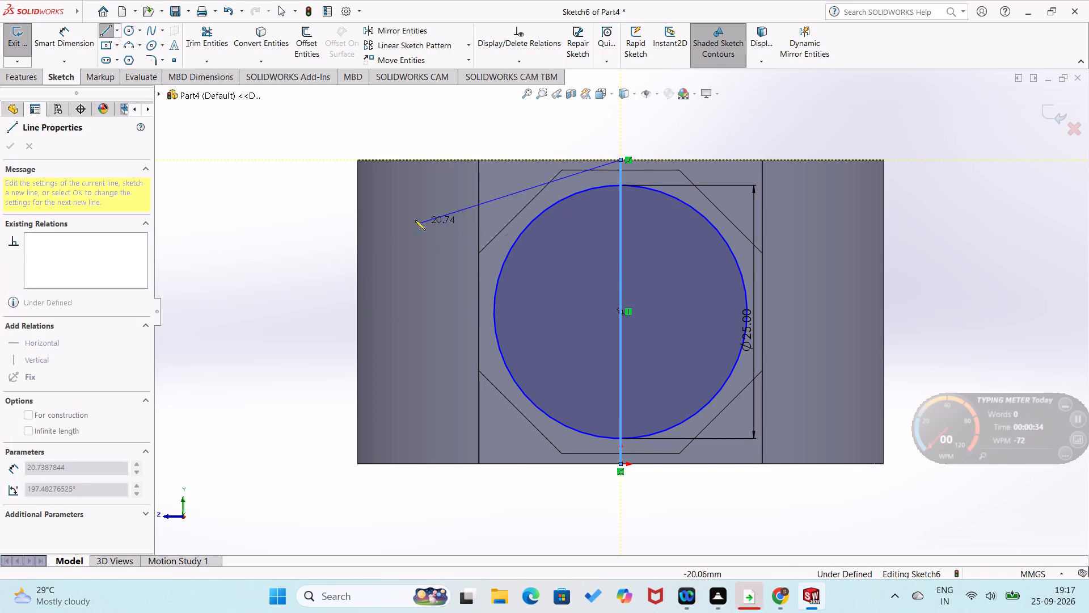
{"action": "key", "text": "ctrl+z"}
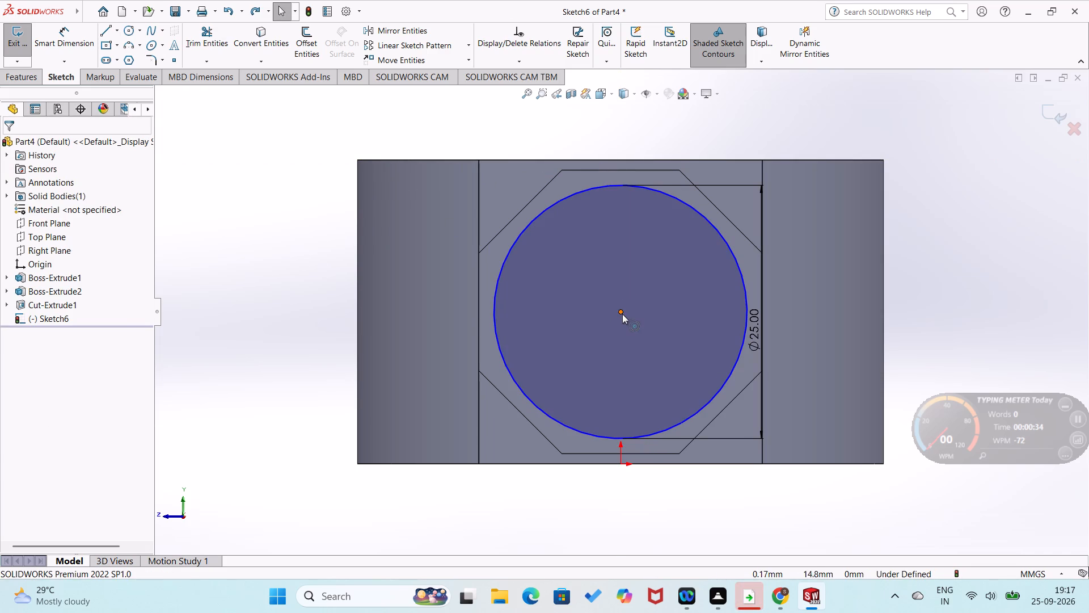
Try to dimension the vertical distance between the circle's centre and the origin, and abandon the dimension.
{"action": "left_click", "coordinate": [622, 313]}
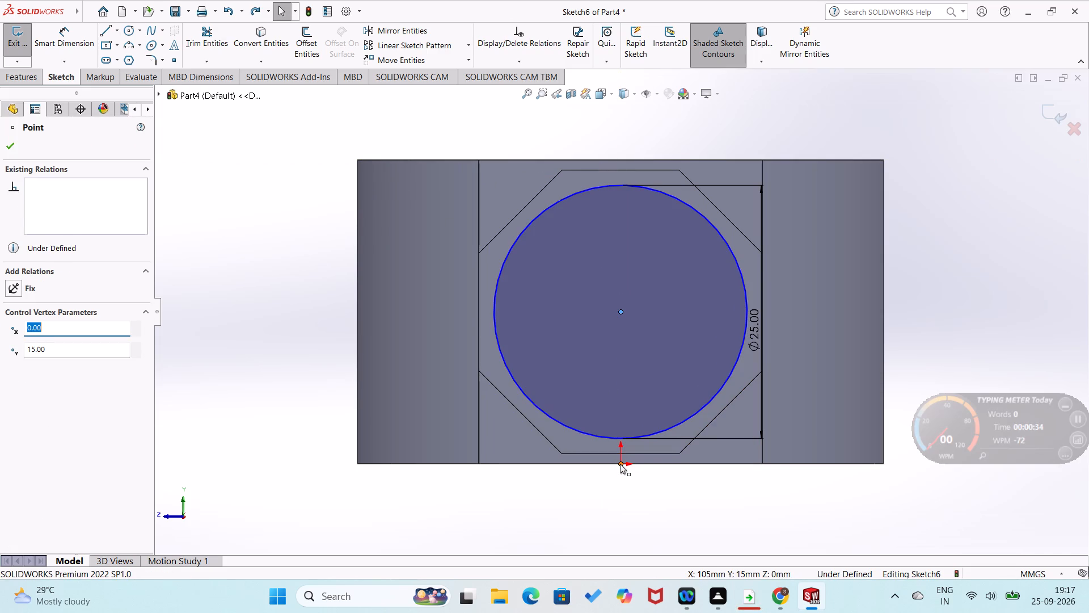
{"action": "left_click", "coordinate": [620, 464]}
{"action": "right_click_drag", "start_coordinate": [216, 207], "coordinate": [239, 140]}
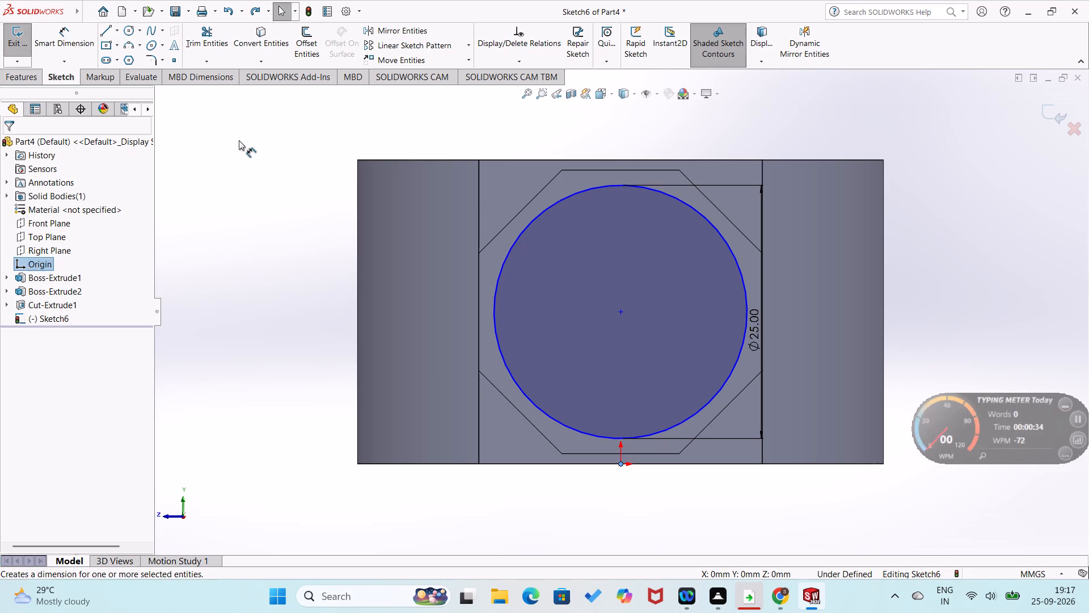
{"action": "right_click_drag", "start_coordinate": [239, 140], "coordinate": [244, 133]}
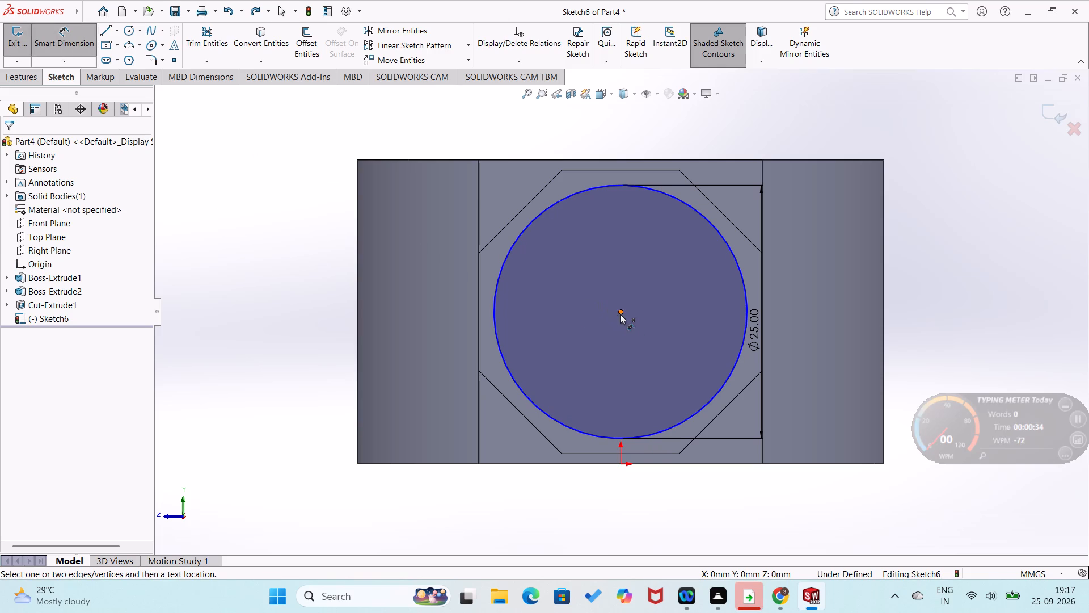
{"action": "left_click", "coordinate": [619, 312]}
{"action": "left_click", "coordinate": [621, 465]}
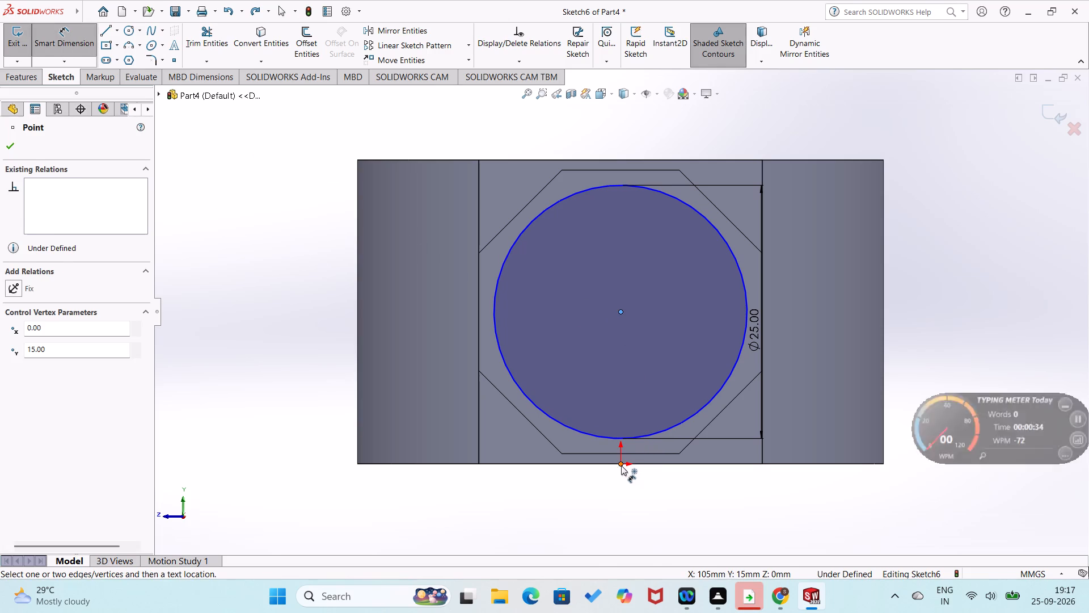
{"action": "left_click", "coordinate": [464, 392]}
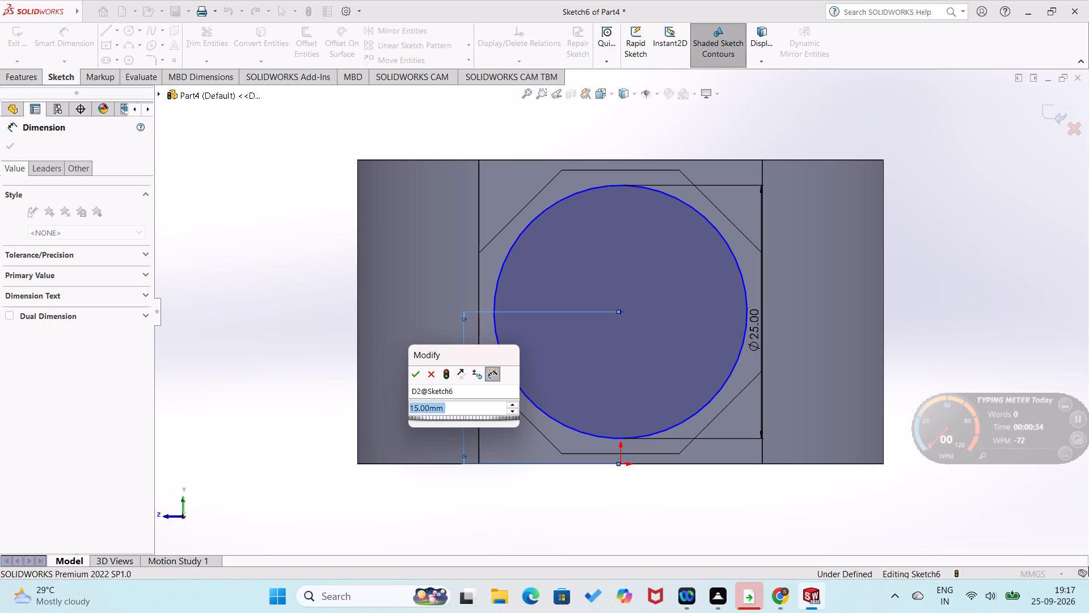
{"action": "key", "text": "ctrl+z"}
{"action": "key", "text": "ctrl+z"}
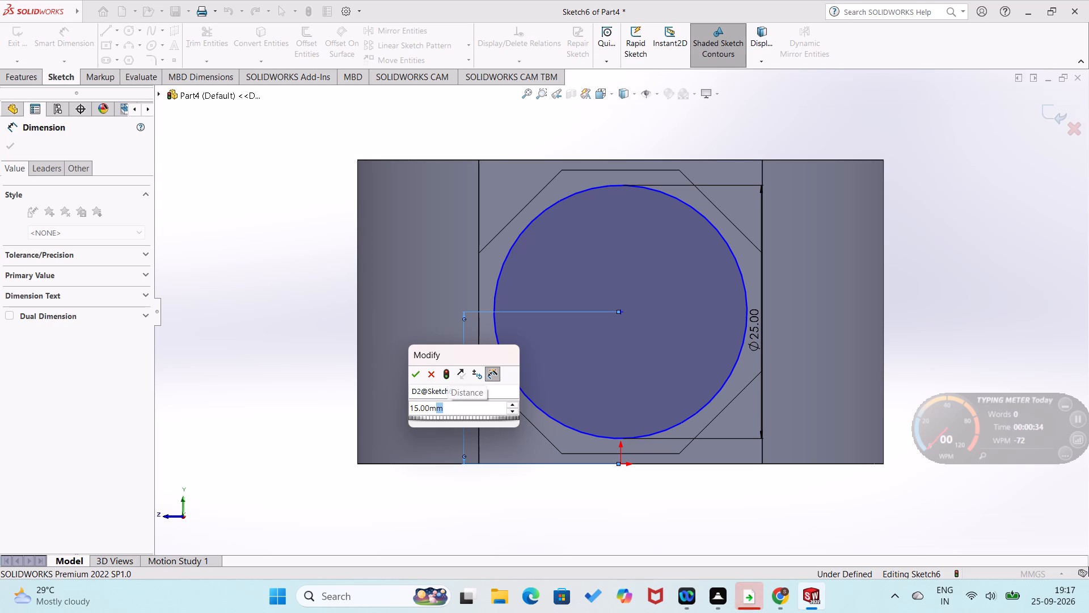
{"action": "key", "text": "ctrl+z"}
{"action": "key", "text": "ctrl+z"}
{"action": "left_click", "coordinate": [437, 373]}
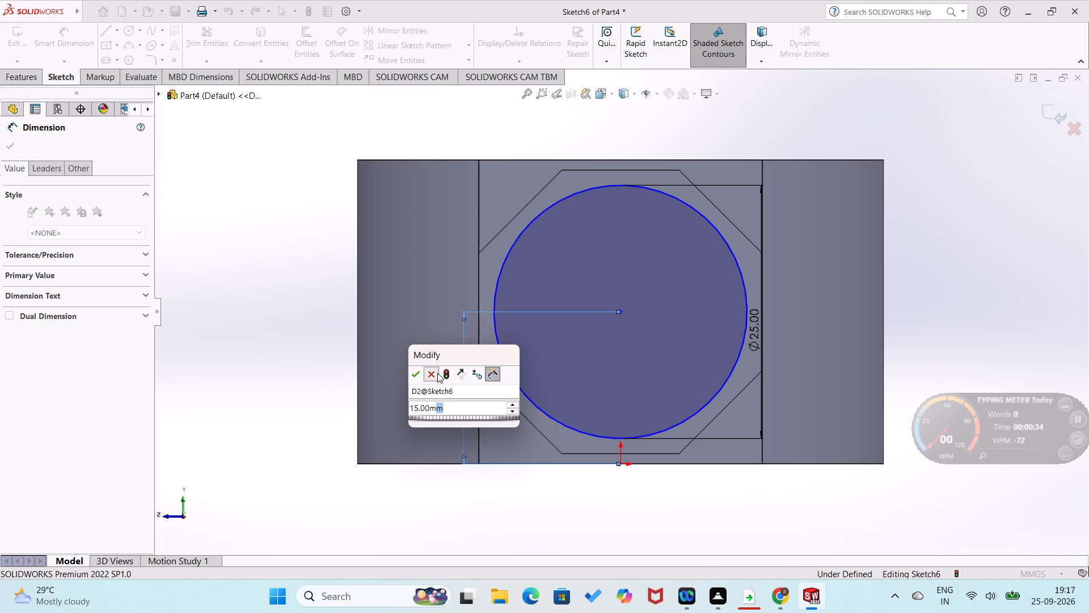
Undo the circle's dimensions and the circle itself on the octagonal end face.
{"action": "key", "text": "ctrl+z"}
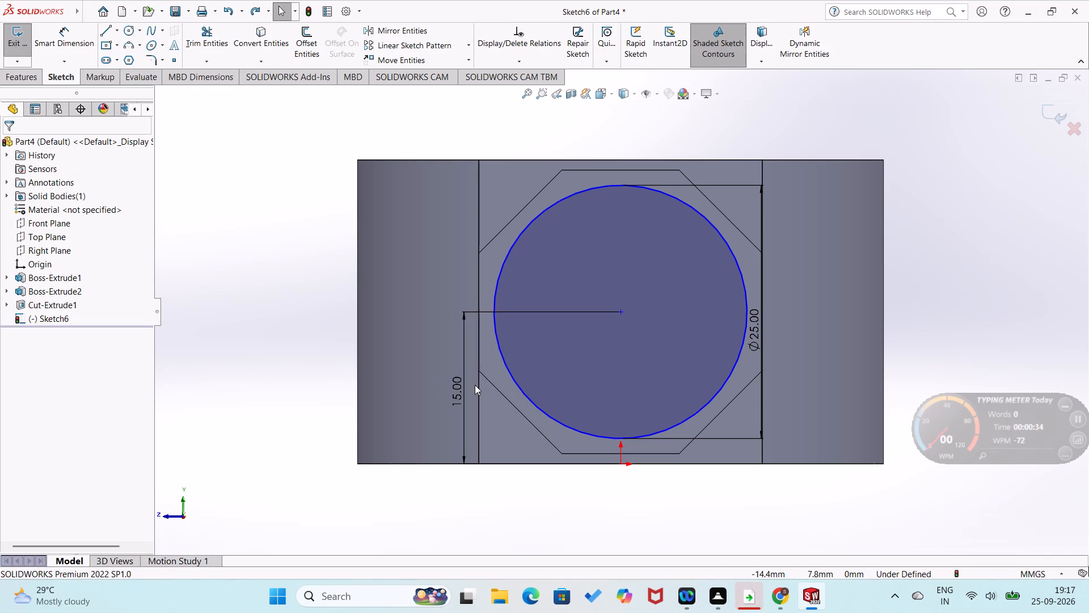
{"action": "key", "text": "ctrl+z"}
{"action": "key", "text": "ctrl+z"}
{"action": "key", "text": "ctrl+z"}
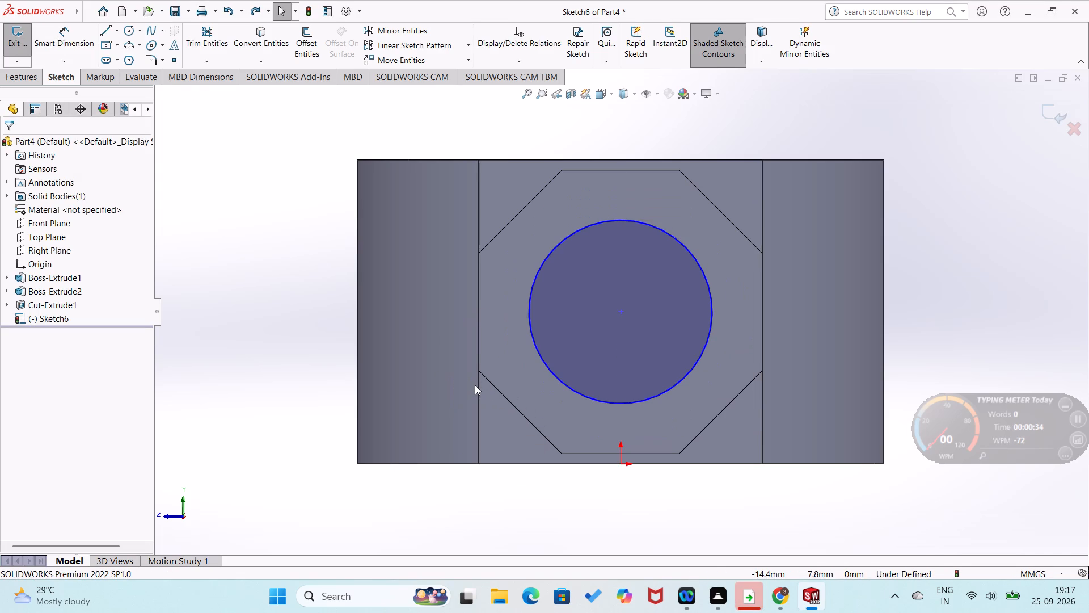
{"action": "key", "text": "ctrl+z"}
Sketch a 30 mm vertical line from the origin to the arm's top edge and convert it to construction geometry.
{"action": "left_click", "coordinate": [240, 360]}
{"action": "right_click_drag", "start_coordinate": [331, 326], "coordinate": [255, 371]}
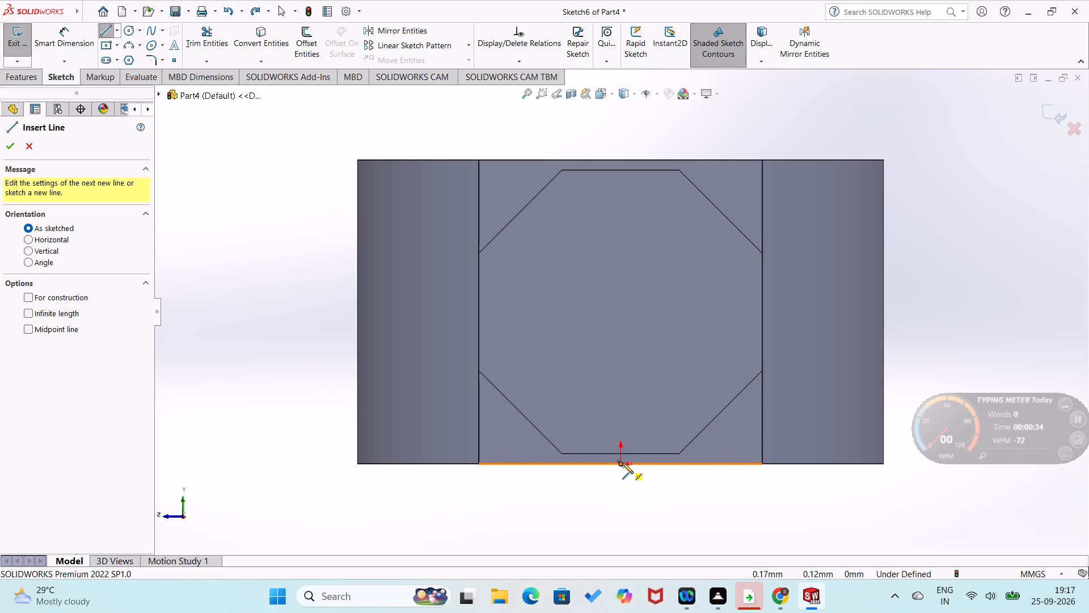
{"action": "left_click", "coordinate": [621, 463]}
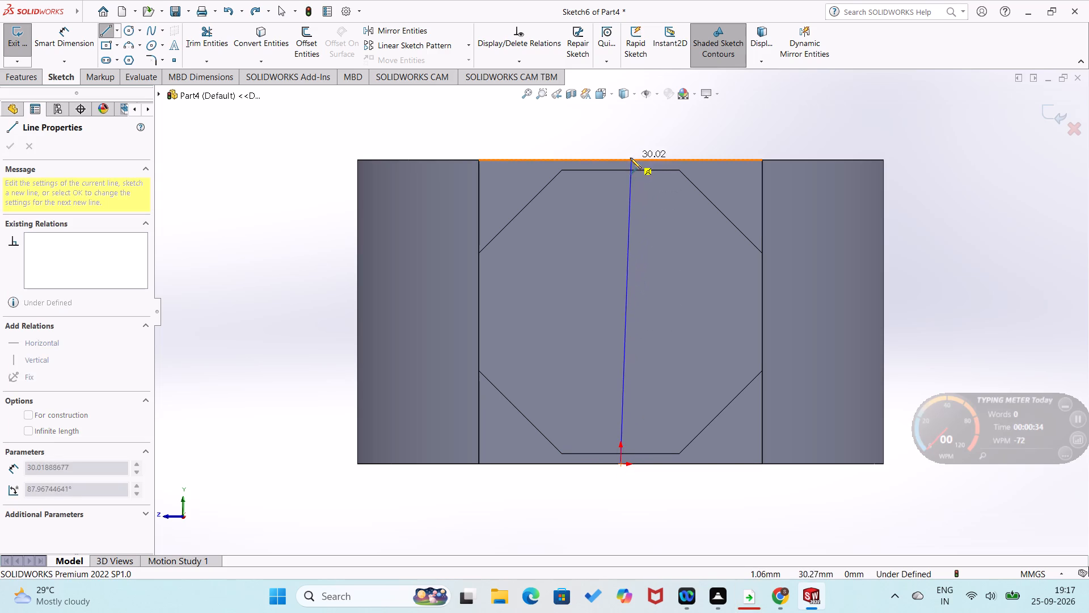
{"action": "left_click", "coordinate": [620, 159]}
{"action": "right_click_drag", "start_coordinate": [633, 262], "coordinate": [702, 166]}
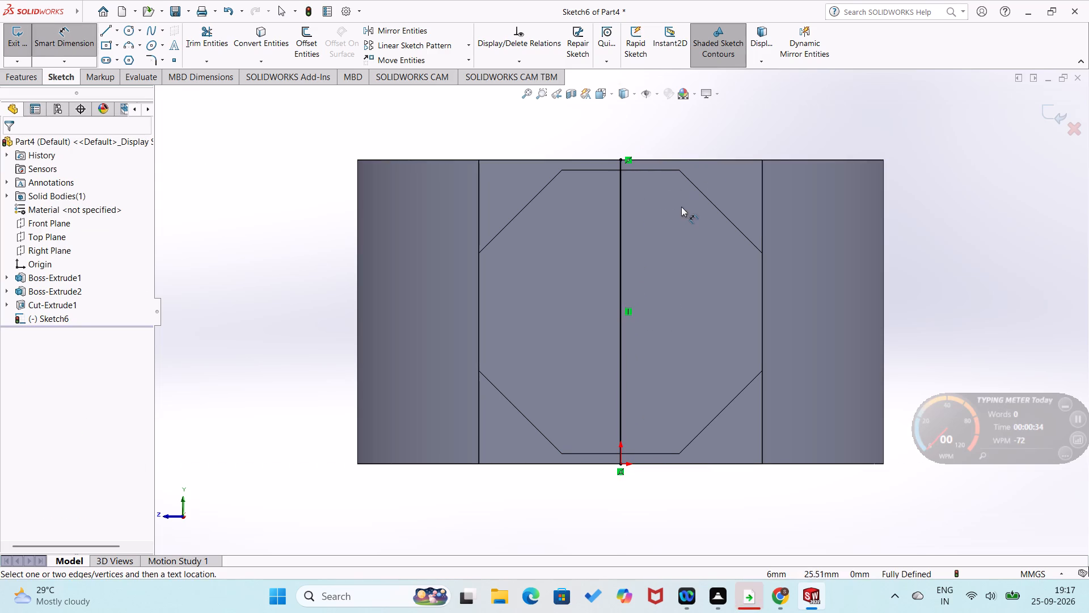
{"action": "right_click", "coordinate": [621, 254]}
{"action": "left_click", "coordinate": [649, 240]}
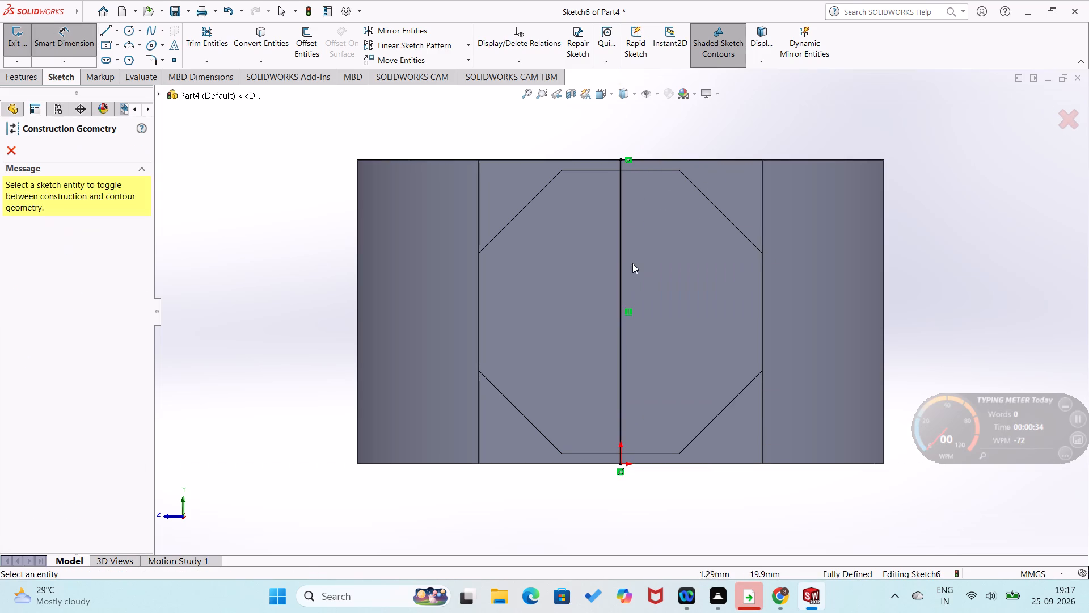
{"action": "left_click", "coordinate": [622, 272]}
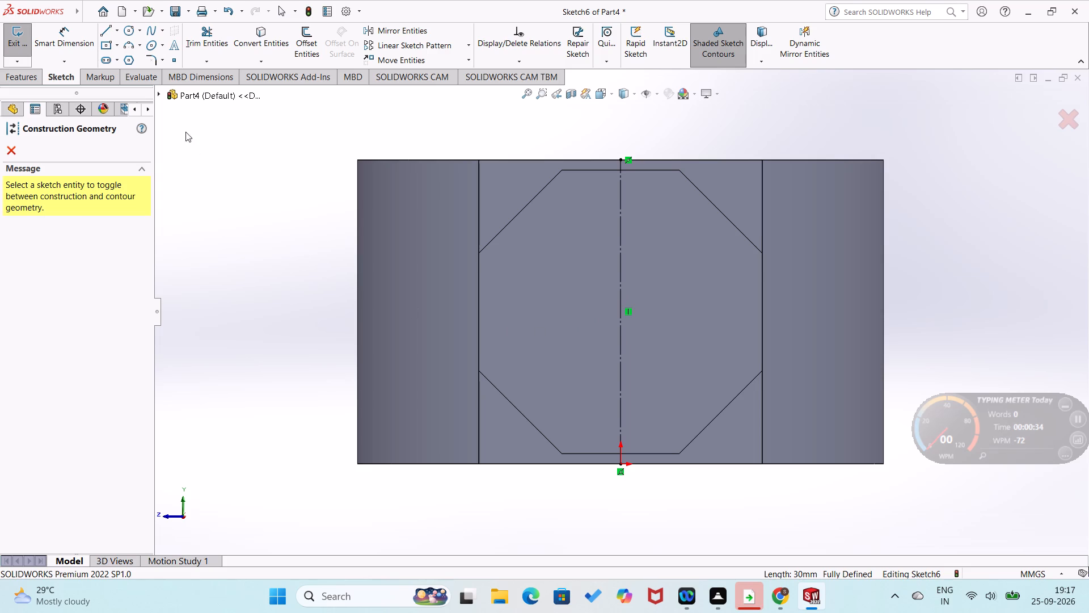
Sketch a circle centred on the construction line's midpoint and dimension its diameter at 25 mm.
{"action": "right_click_drag", "start_coordinate": [248, 267], "coordinate": [366, 192]}
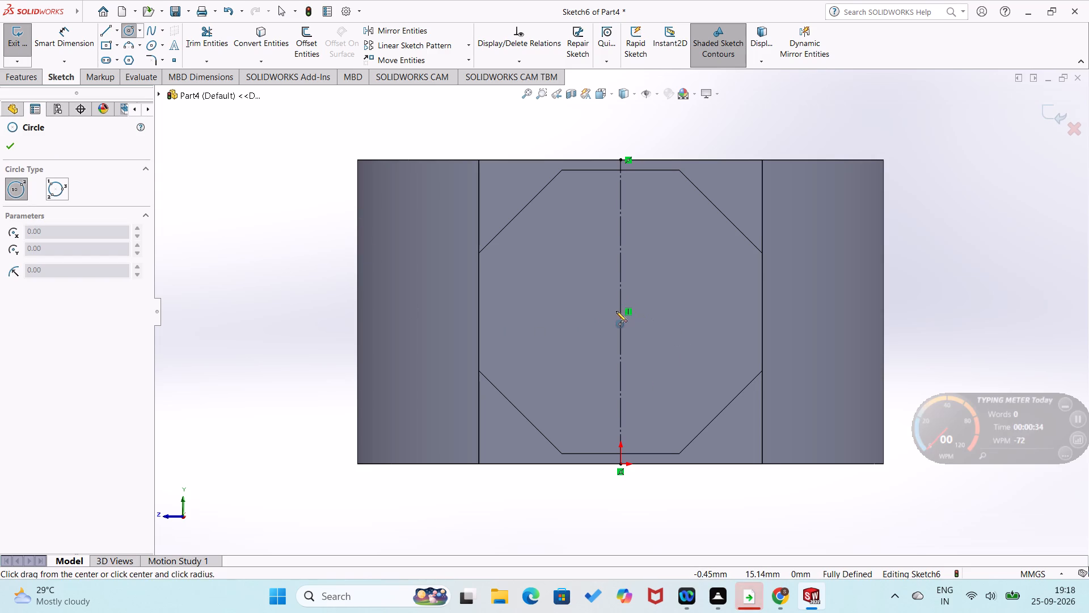
{"action": "left_click", "coordinate": [621, 312]}
{"action": "left_click", "coordinate": [662, 397]}
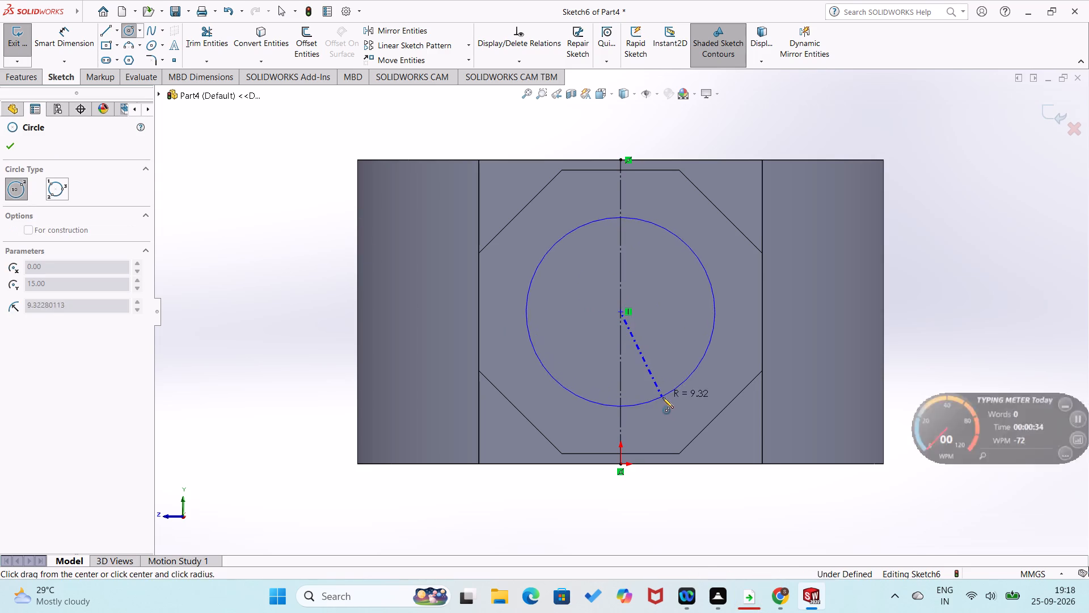
{"action": "right_click_drag", "start_coordinate": [764, 416], "coordinate": [841, 209]}
{"action": "left_click", "coordinate": [714, 330]}
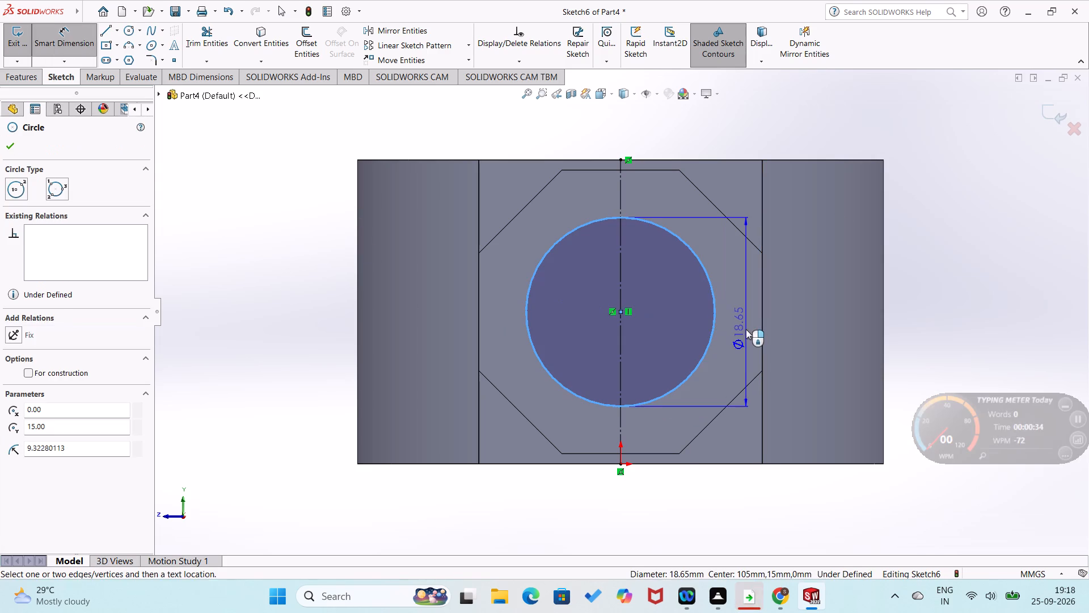
{"action": "left_click", "coordinate": [746, 329]}
{"action": "type", "text": "25"}
{"action": "key", "text": "Return"}
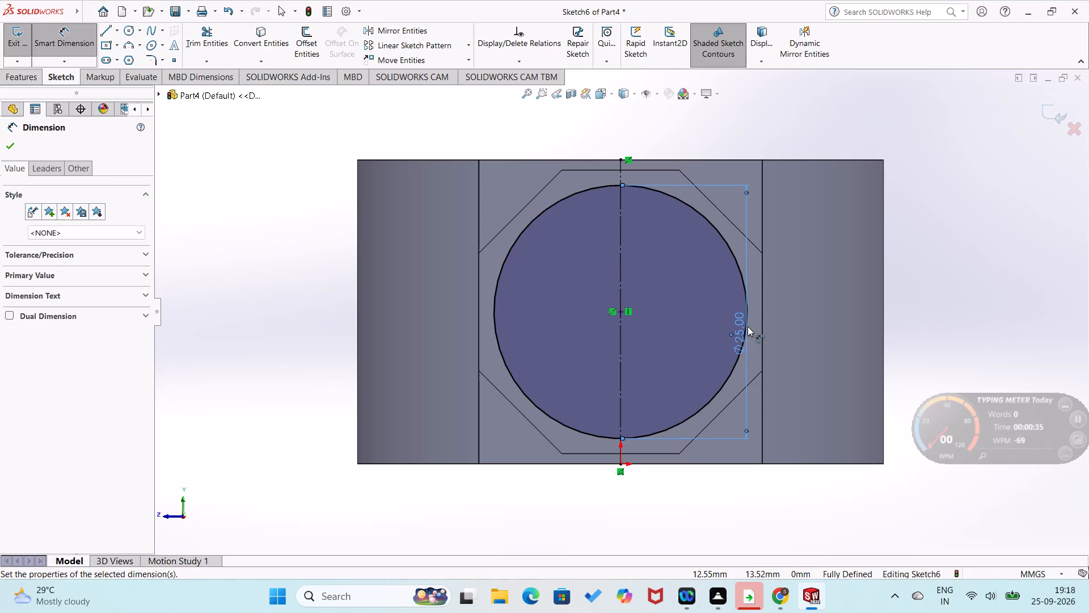
{"action": "left_click", "coordinate": [321, 350]}
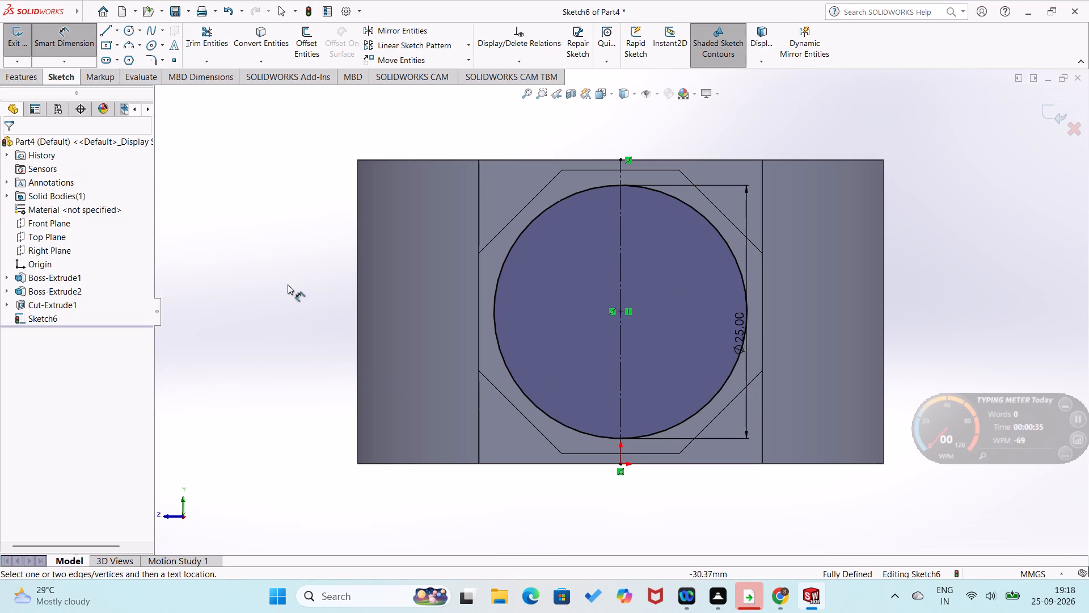
Extrude the 25 mm circle outward from the octagonal end face to a blind depth of 25 mm, merged with the body.
{"action": "left_click", "coordinate": [27, 72]}
{"action": "left_click", "coordinate": [39, 48]}
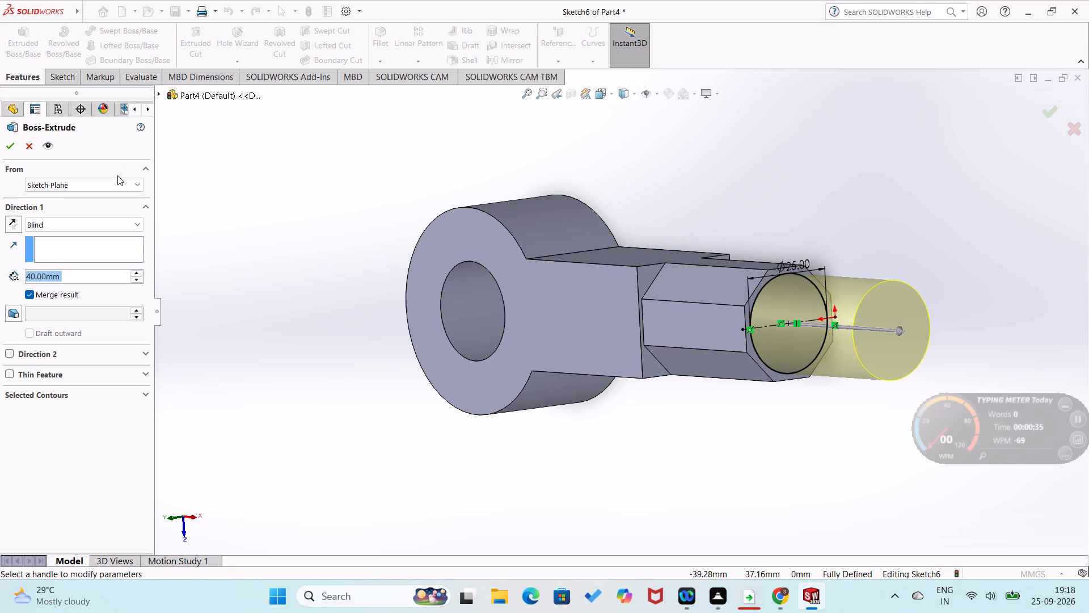
{"action": "key", "text": "2"}
{"action": "key", "text": "5"}
{"action": "key", "text": "Return"}
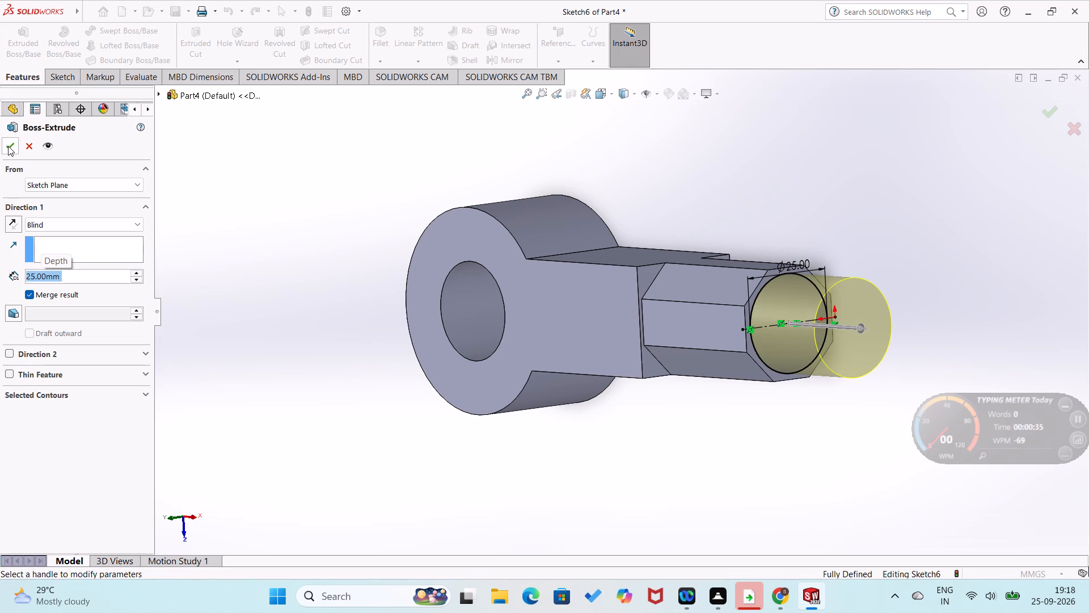
{"action": "left_click", "coordinate": [8, 146]}
{"action": "left_click", "coordinate": [245, 265]}
Fillet the two edges where the arm meets the ring with a 12 mm radius.
{"action": "middle_click_drag", "start_coordinate": [253, 270], "coordinate": [267, 279]}
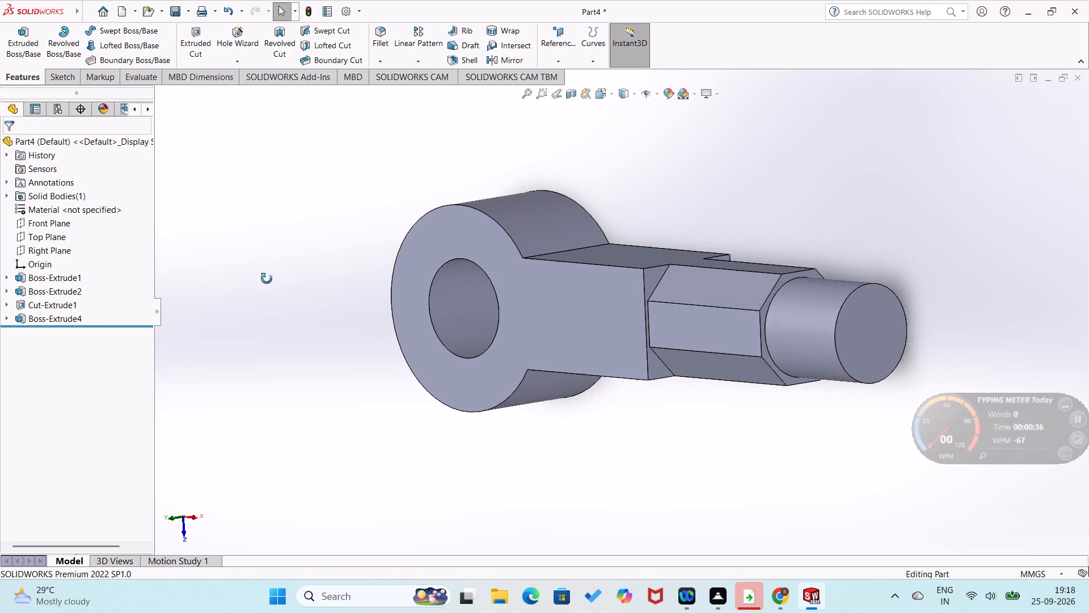
{"action": "middle_click_drag", "start_coordinate": [267, 279], "coordinate": [324, 140]}
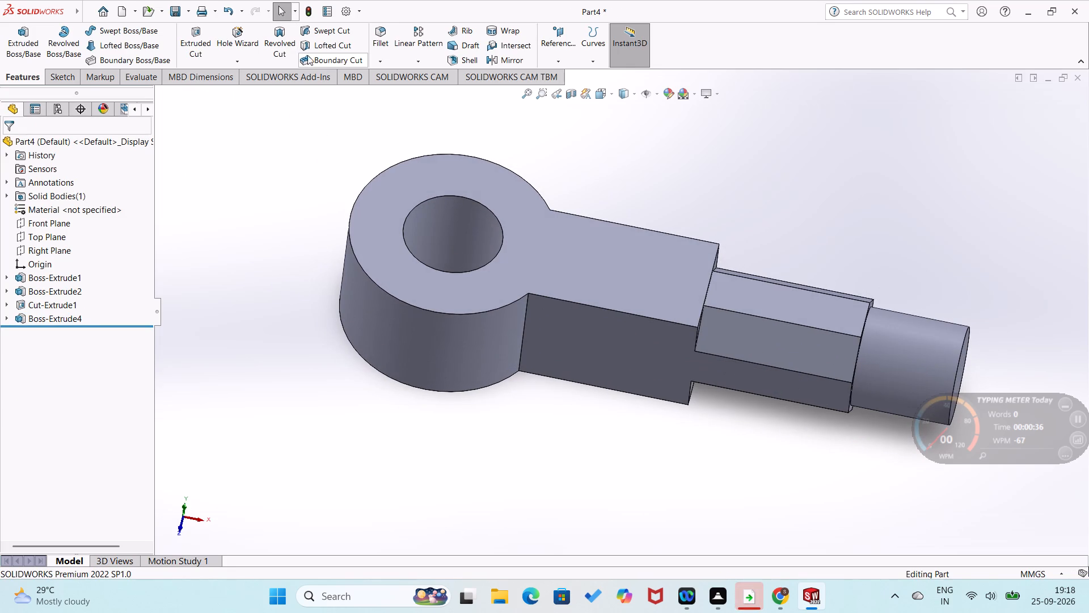
{"action": "left_click", "coordinate": [377, 66]}
{"action": "left_click", "coordinate": [386, 79]}
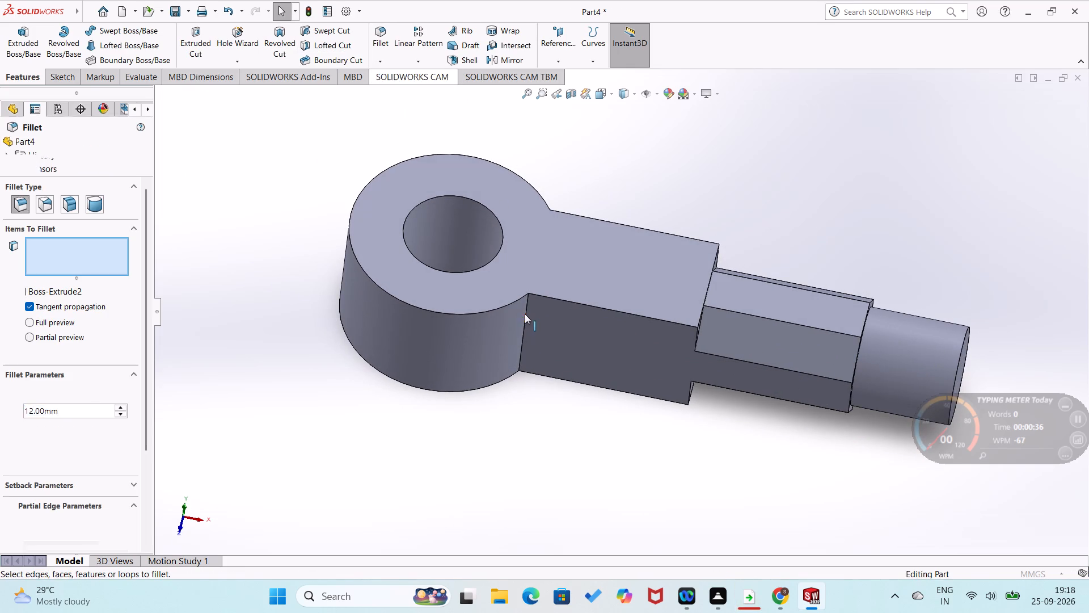
{"action": "left_click", "coordinate": [526, 315]}
{"action": "middle_click_drag", "start_coordinate": [596, 274], "coordinate": [525, 397]}
{"action": "middle_click_drag", "start_coordinate": [600, 275], "coordinate": [590, 313]}
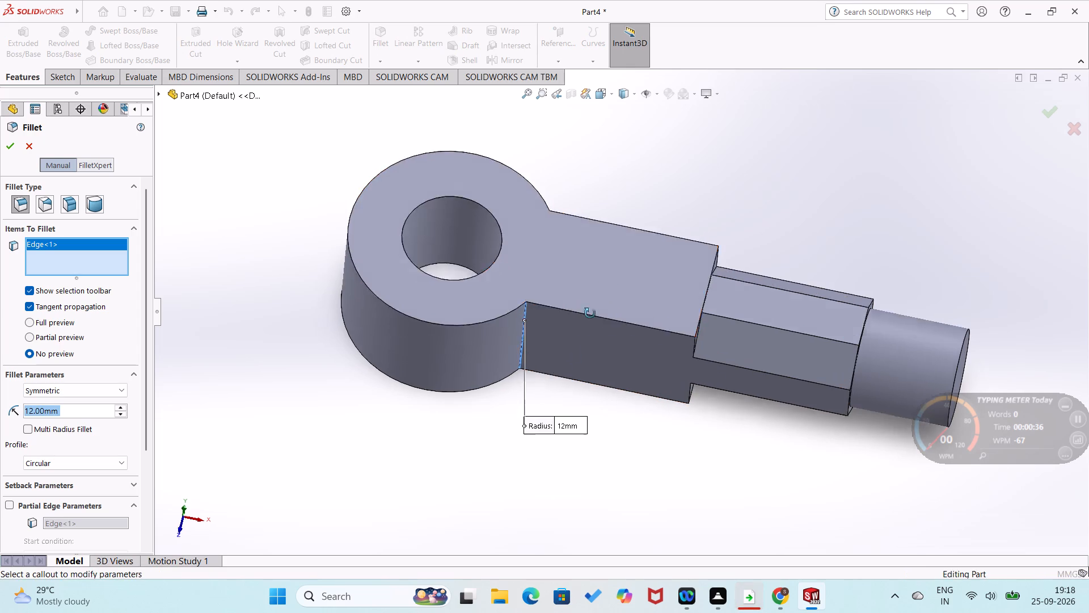
{"action": "middle_click_drag", "start_coordinate": [590, 313], "coordinate": [581, 268]}
{"action": "middle_click_drag", "start_coordinate": [613, 173], "coordinate": [541, 296]}
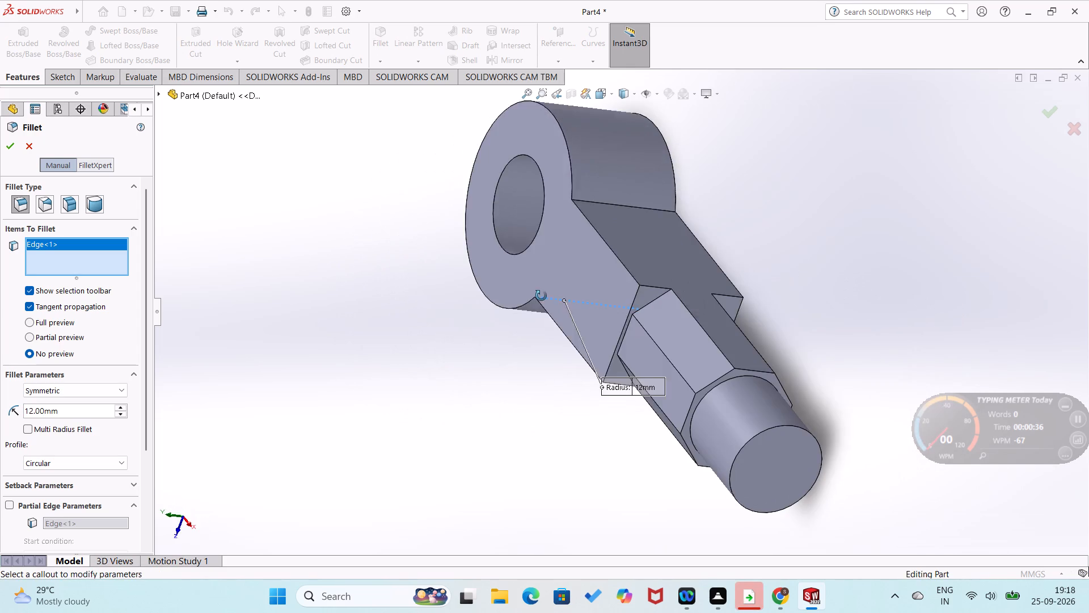
{"action": "middle_click_drag", "start_coordinate": [541, 296], "coordinate": [539, 296]}
{"action": "left_click", "coordinate": [634, 205]}
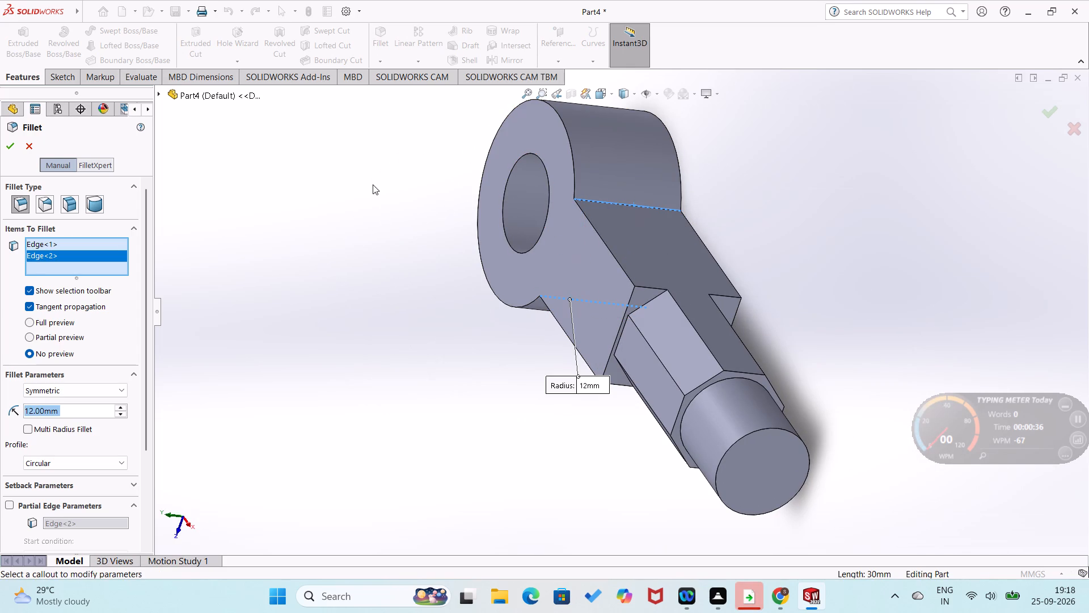
{"action": "left_click", "coordinate": [10, 140]}
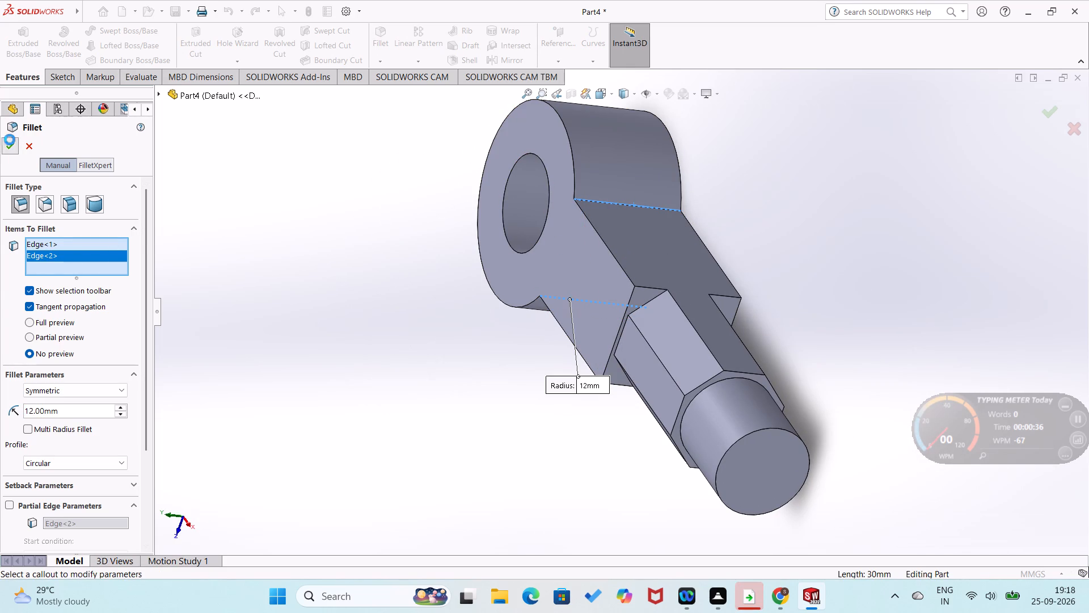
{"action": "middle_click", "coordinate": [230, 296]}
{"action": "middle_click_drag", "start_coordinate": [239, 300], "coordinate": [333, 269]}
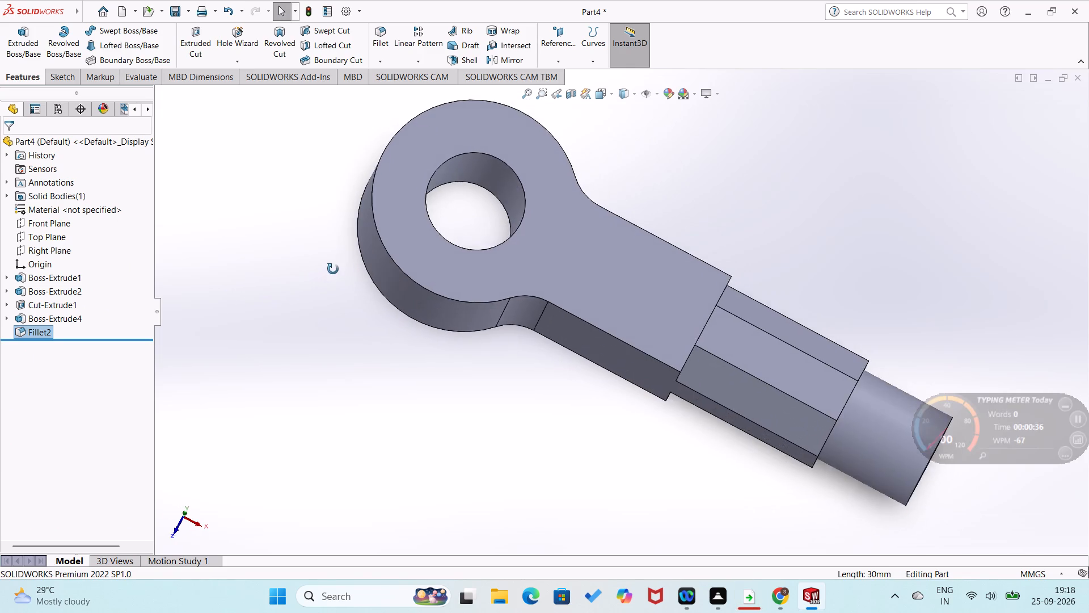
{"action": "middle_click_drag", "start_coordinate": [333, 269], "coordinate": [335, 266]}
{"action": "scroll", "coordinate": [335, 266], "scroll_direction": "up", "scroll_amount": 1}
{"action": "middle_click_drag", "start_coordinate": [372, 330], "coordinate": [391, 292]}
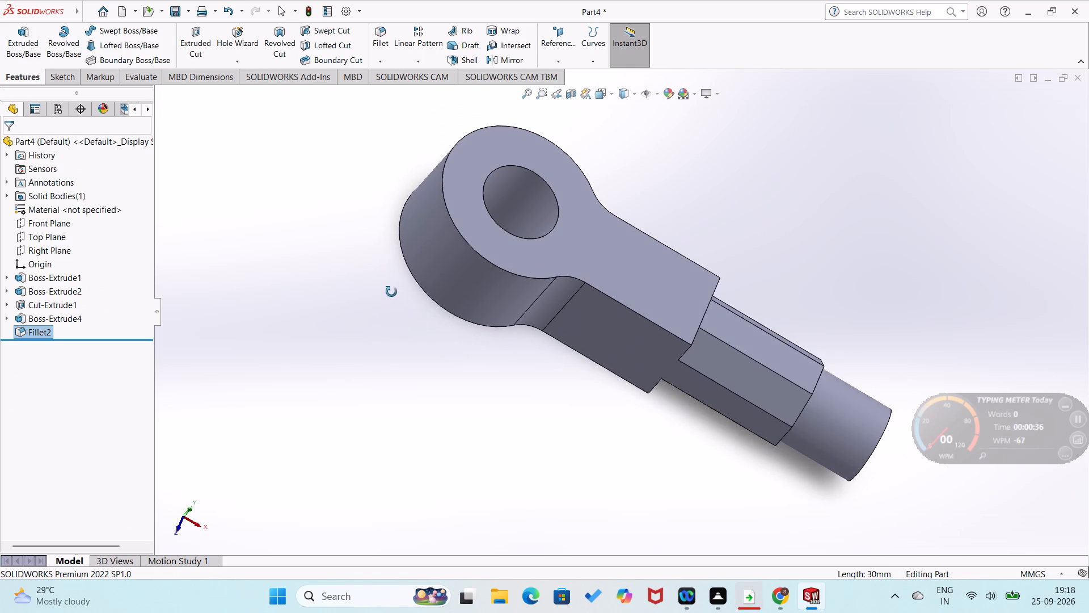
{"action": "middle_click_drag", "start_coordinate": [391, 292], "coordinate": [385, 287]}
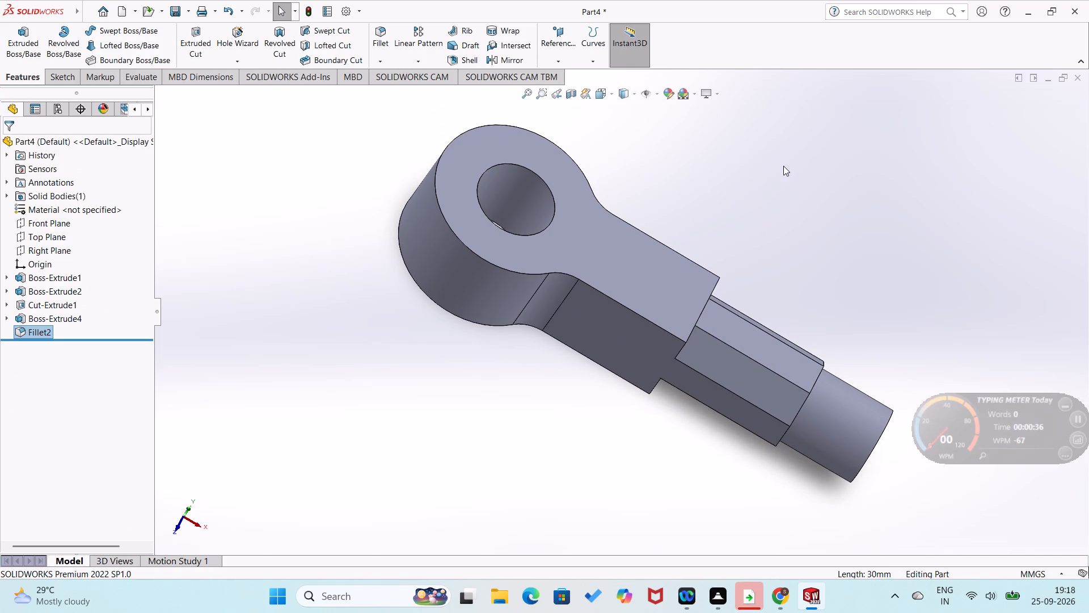
Close the part document without saving the changes.
{"action": "left_click", "coordinate": [1080, 78]}
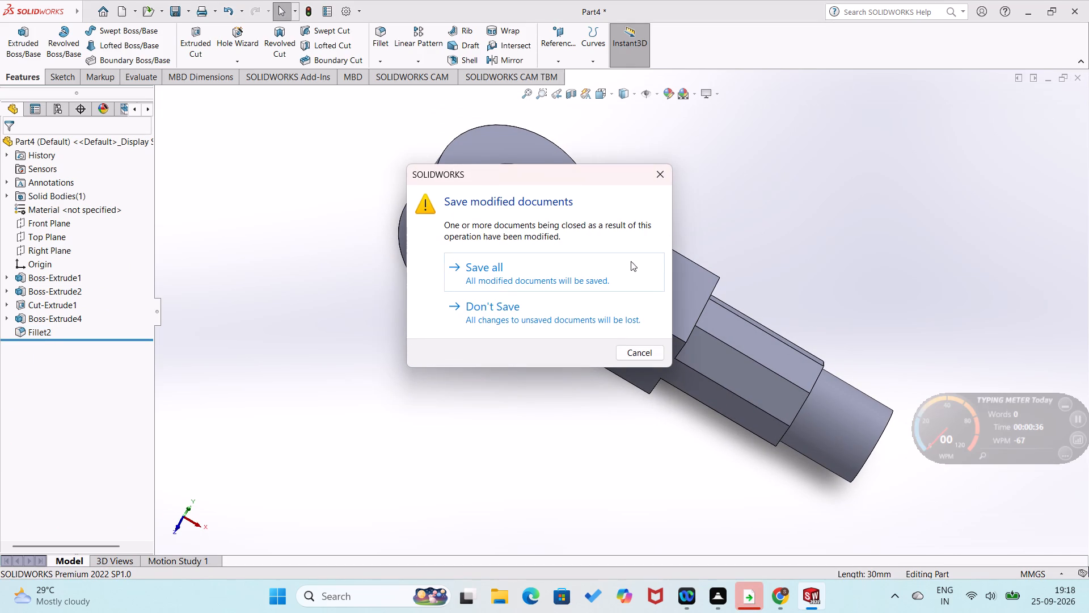
{"action": "left_click", "coordinate": [591, 314]}
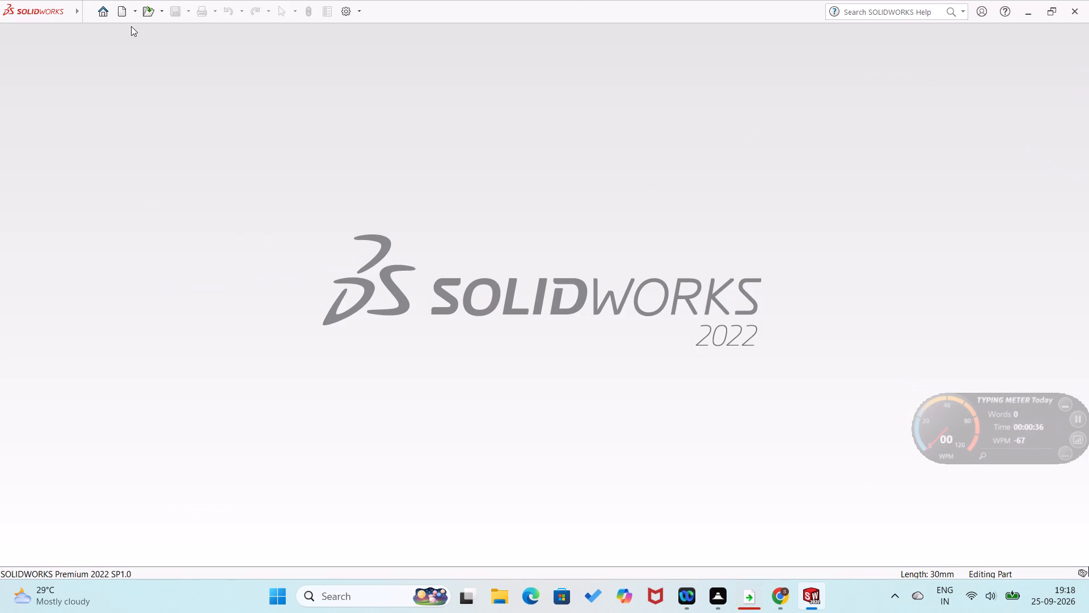
Create a new part document.
{"action": "left_click", "coordinate": [111, 15]}
{"action": "left_click", "coordinate": [311, 179]}
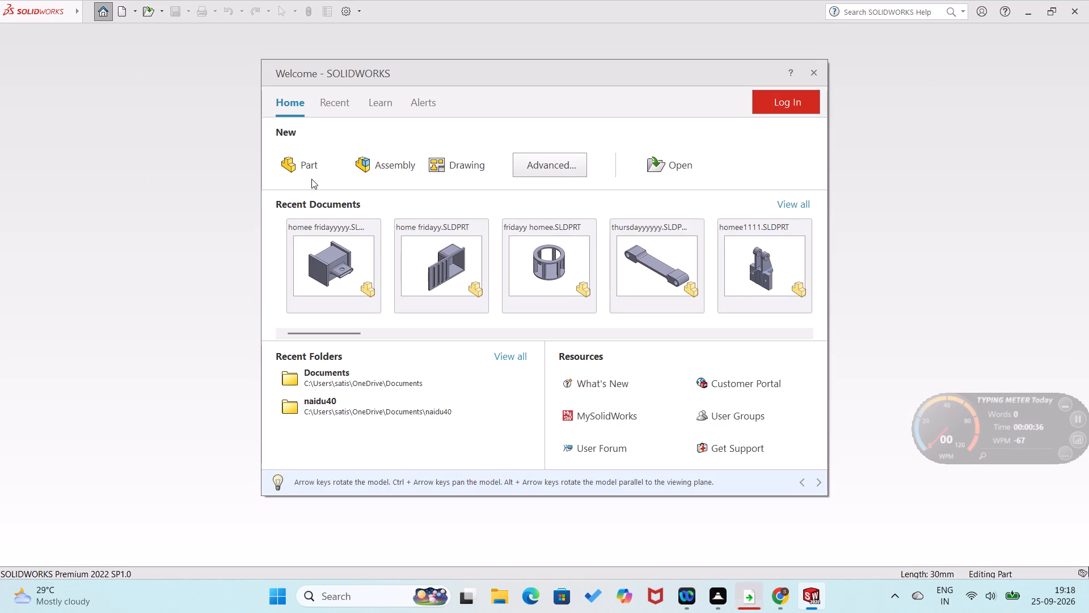
{"action": "left_click", "coordinate": [309, 164]}
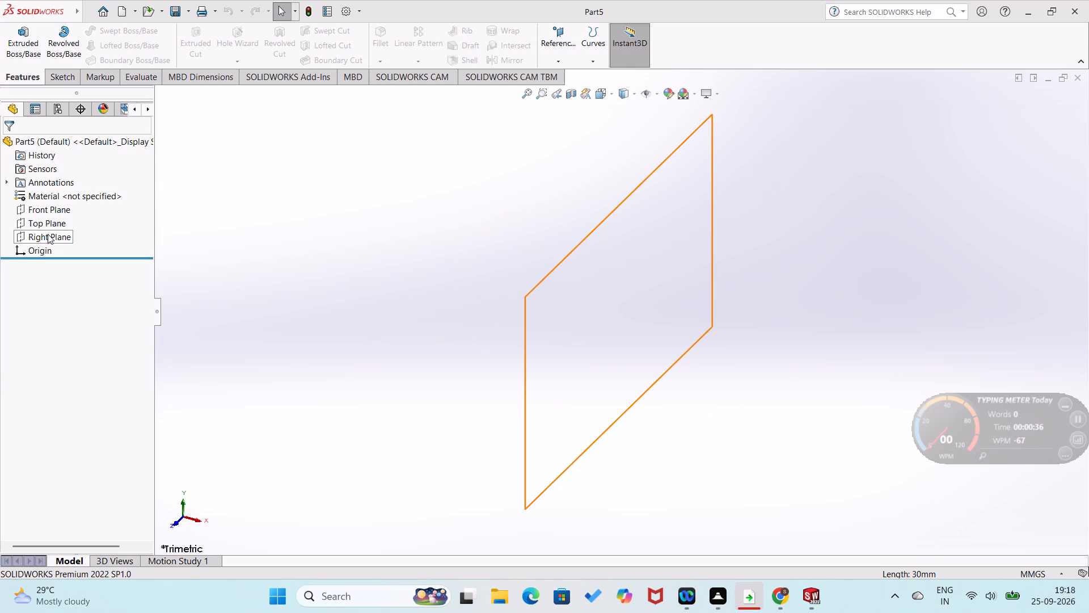
On the Front Plane, sketch a circle centred on the origin with a radius of about 42 mm.
{"action": "left_click", "coordinate": [51, 207]}
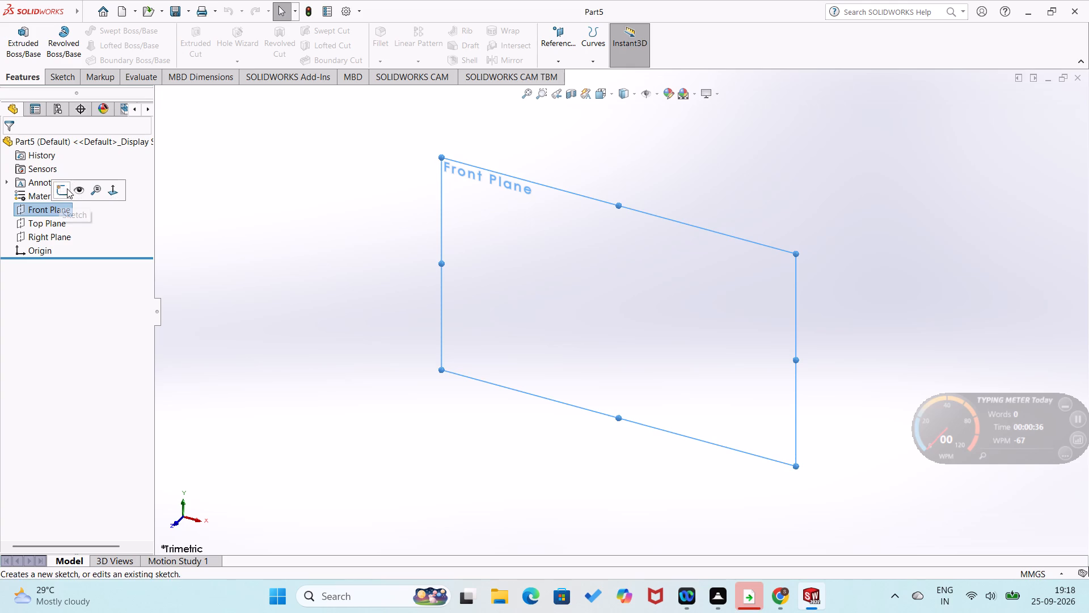
{"action": "left_click", "coordinate": [67, 188]}
{"action": "right_click_drag", "start_coordinate": [437, 334], "coordinate": [563, 313]}
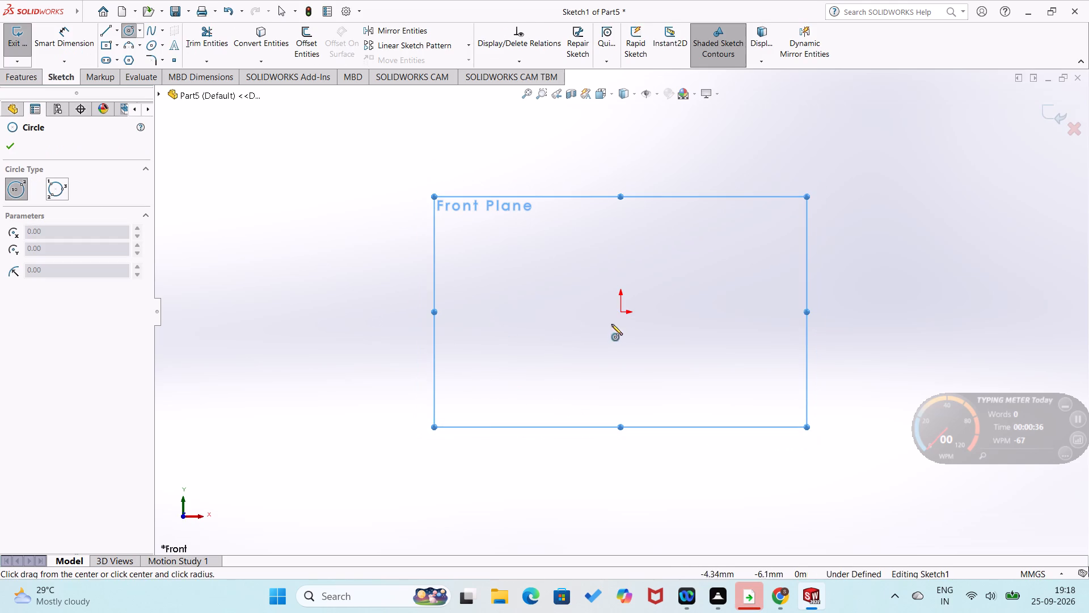
{"action": "left_click", "coordinate": [619, 313]}
{"action": "left_click", "coordinate": [638, 397]}
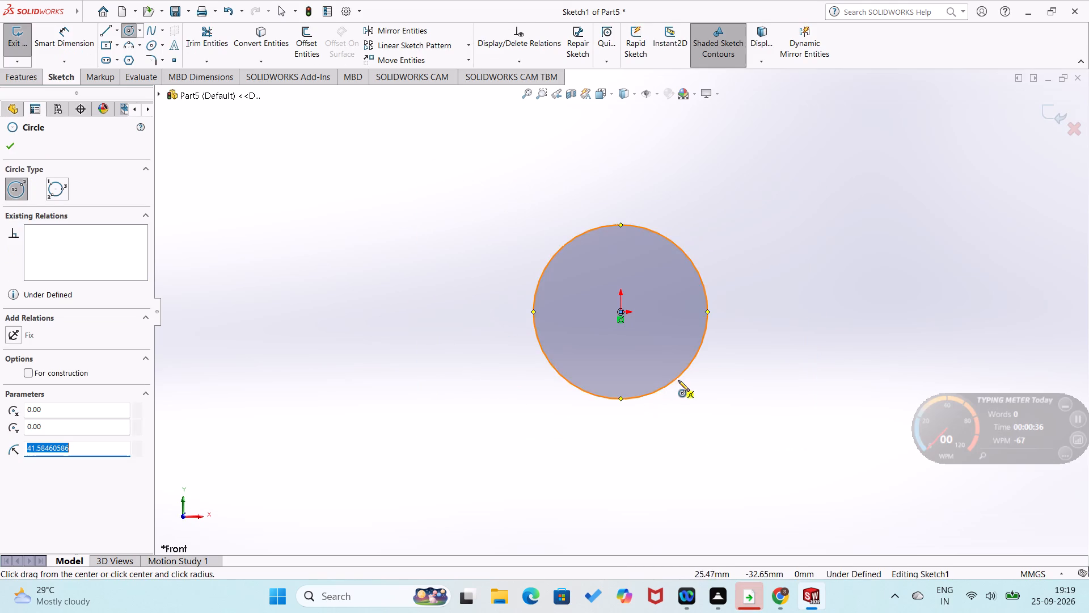
{"action": "right_click_drag", "start_coordinate": [679, 384], "coordinate": [715, 328]}
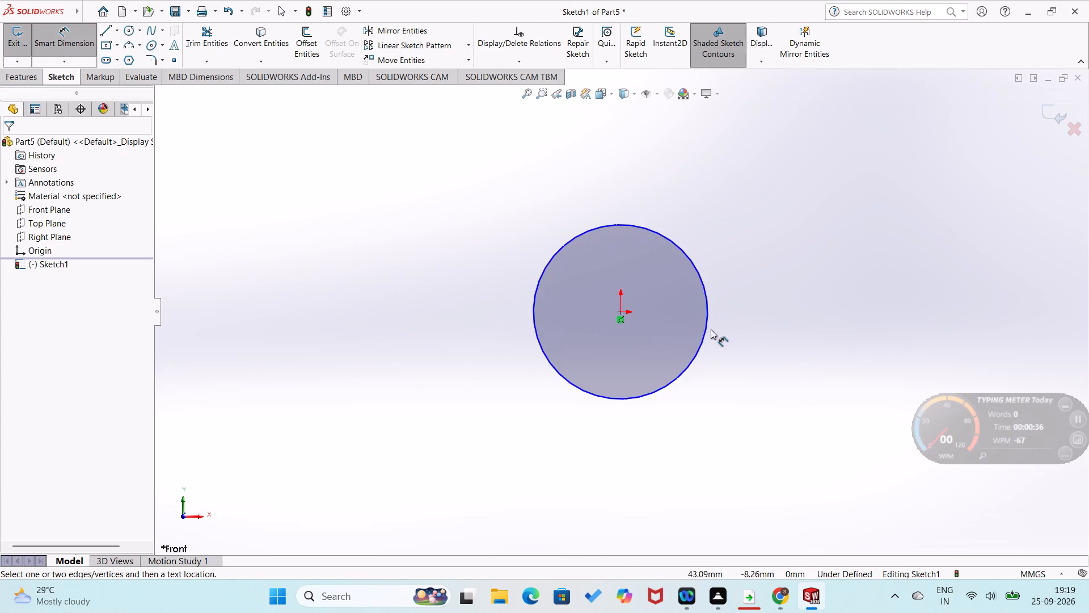
{"action": "left_click", "coordinate": [703, 327]}
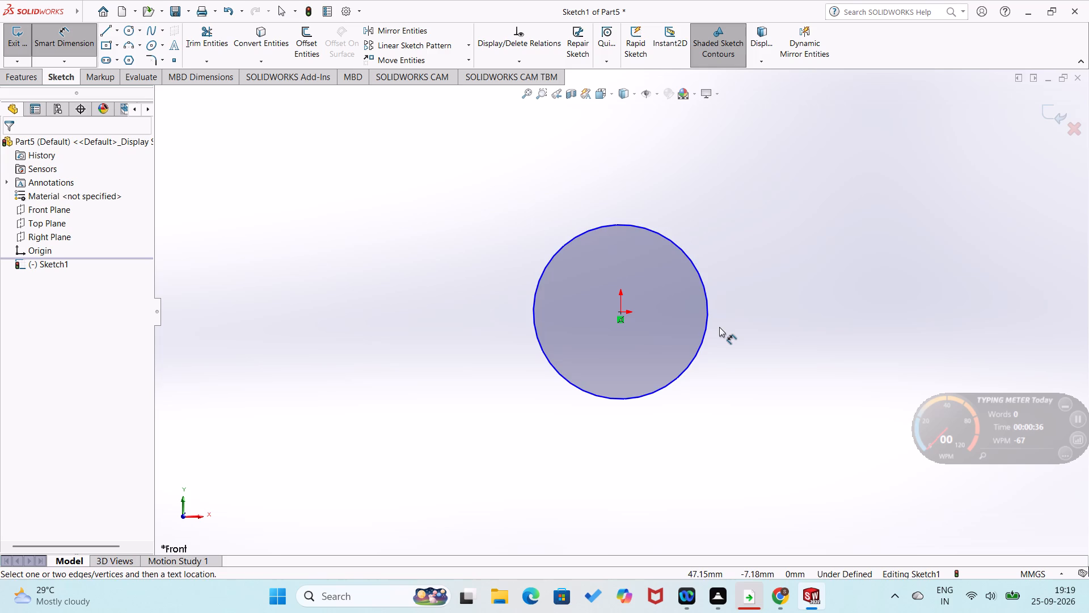
Sketch a concentric inner circle centred on the origin with a radius of about 28 mm.
{"action": "right_click_drag", "start_coordinate": [676, 311], "coordinate": [780, 263]}
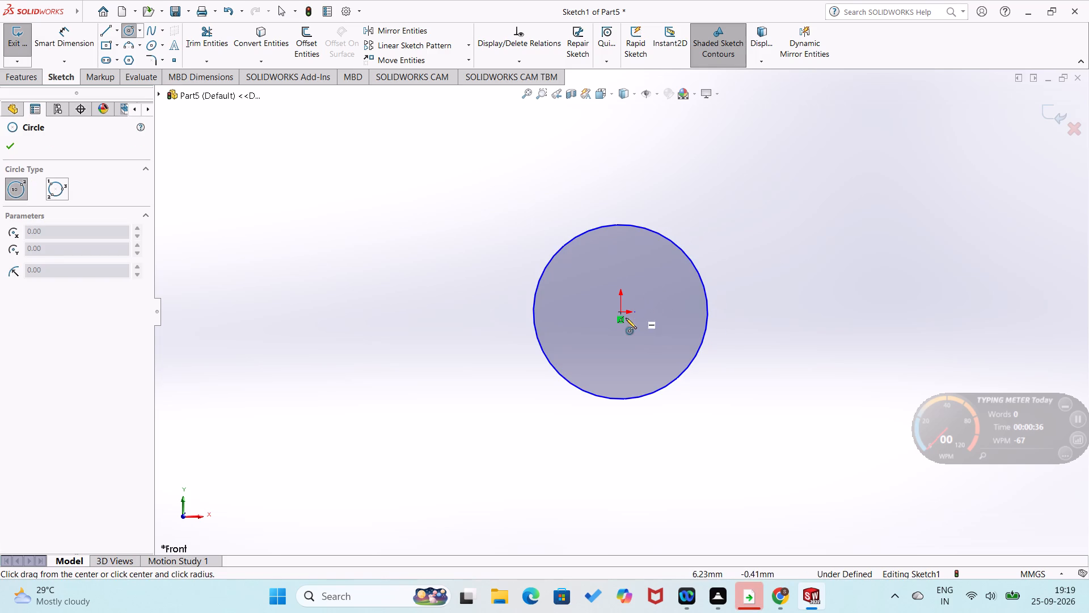
{"action": "left_click", "coordinate": [618, 311]}
{"action": "left_click", "coordinate": [634, 370]}
{"action": "right_click_drag", "start_coordinate": [702, 349], "coordinate": [715, 330]}
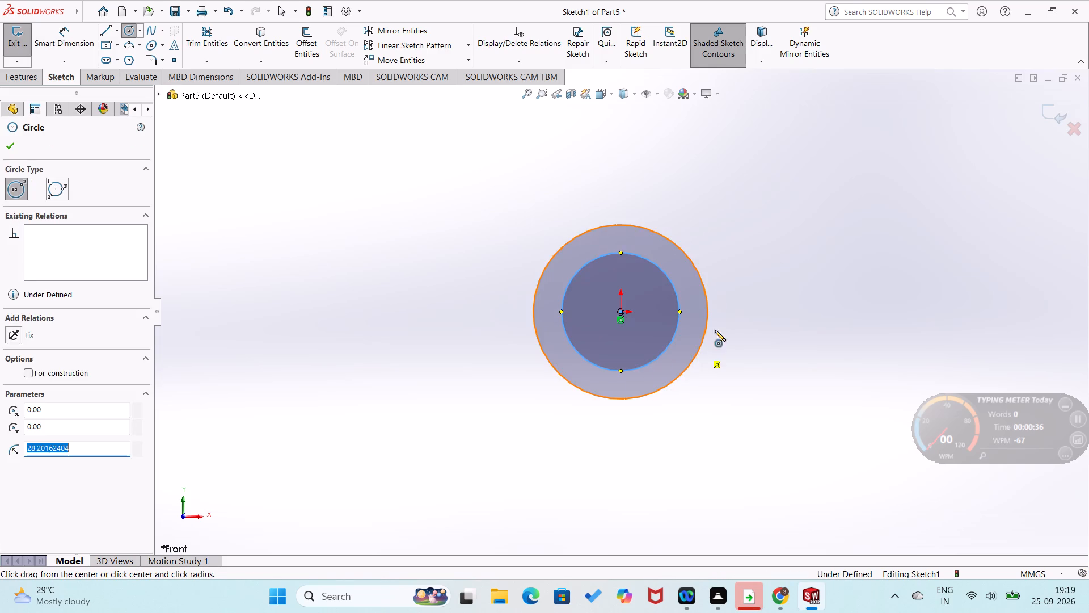
Dimension the outer circle's diameter to 38 mm.
{"action": "right_click_drag", "start_coordinate": [715, 330], "coordinate": [780, 240]}
{"action": "left_click", "coordinate": [701, 339]}
{"action": "left_click", "coordinate": [719, 342]}
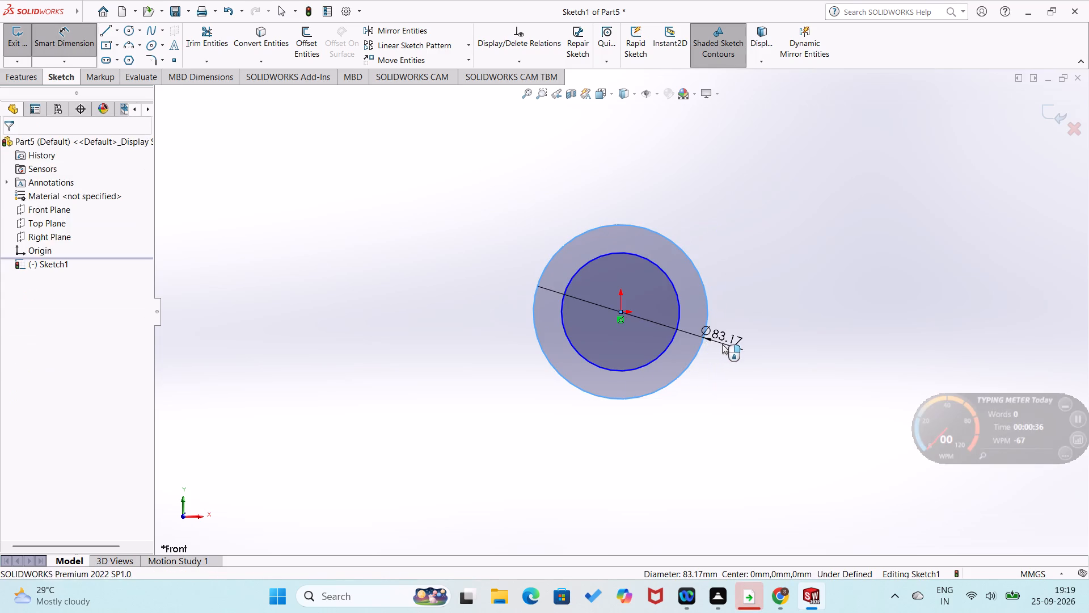
{"action": "type", "text": "38"}
{"action": "key", "text": "Return"}
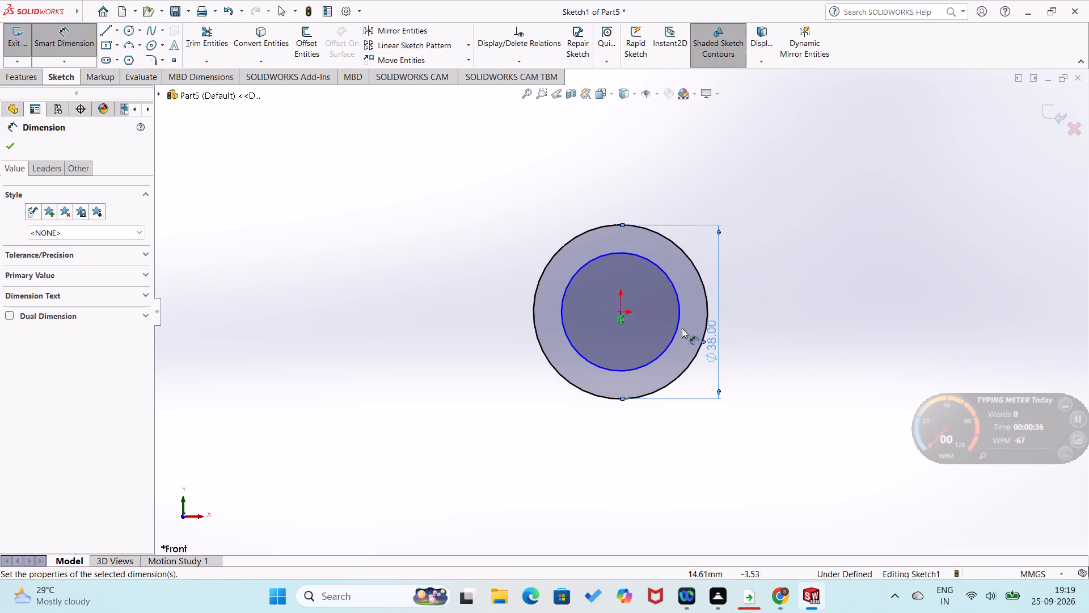
Dimension the inner circle's diameter to 25 mm.
{"action": "left_click_drag", "start_coordinate": [675, 328], "coordinate": [681, 329]}
{"action": "left_click", "coordinate": [697, 329]}
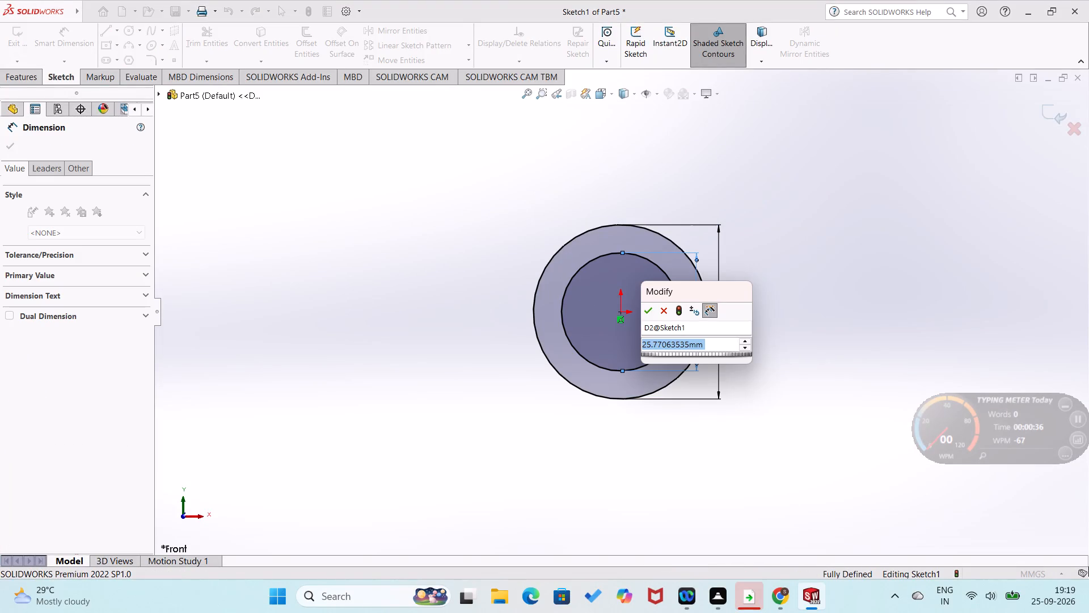
{"action": "type", "text": "25"}
{"action": "key", "text": "Return"}
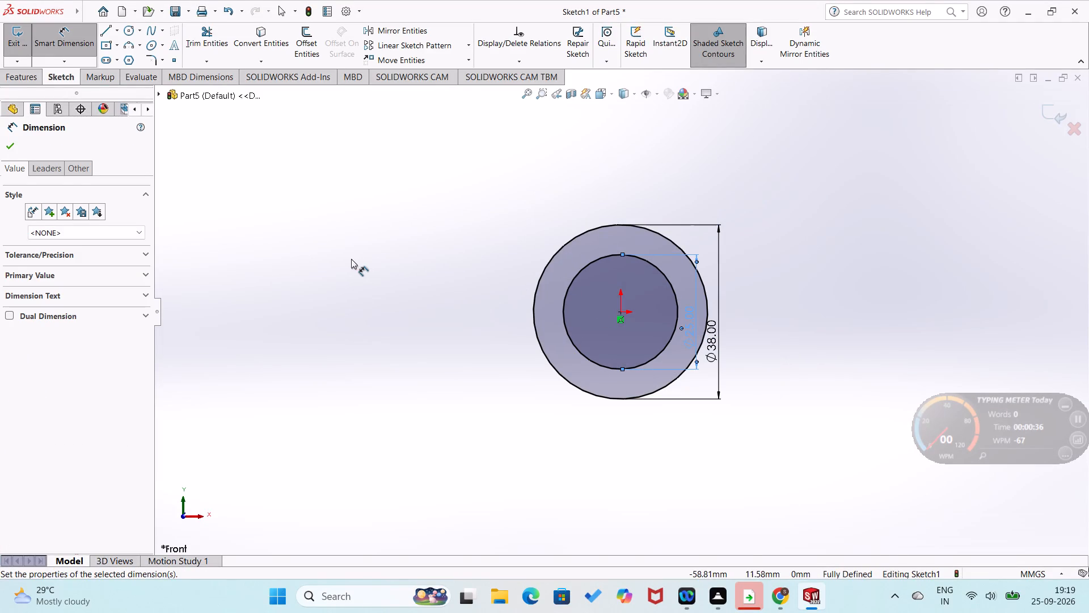
{"action": "left_click", "coordinate": [351, 259]}
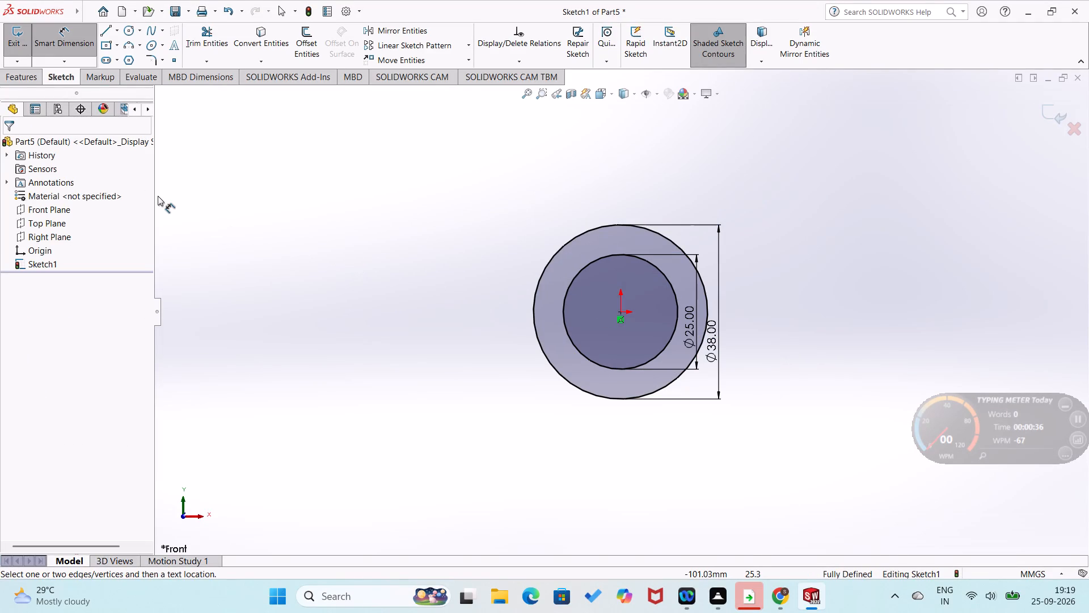
Extrude the ring profile as a blind boss 12 mm deep from the sketch plane.
{"action": "left_click", "coordinate": [15, 79]}
{"action": "left_click", "coordinate": [23, 51]}
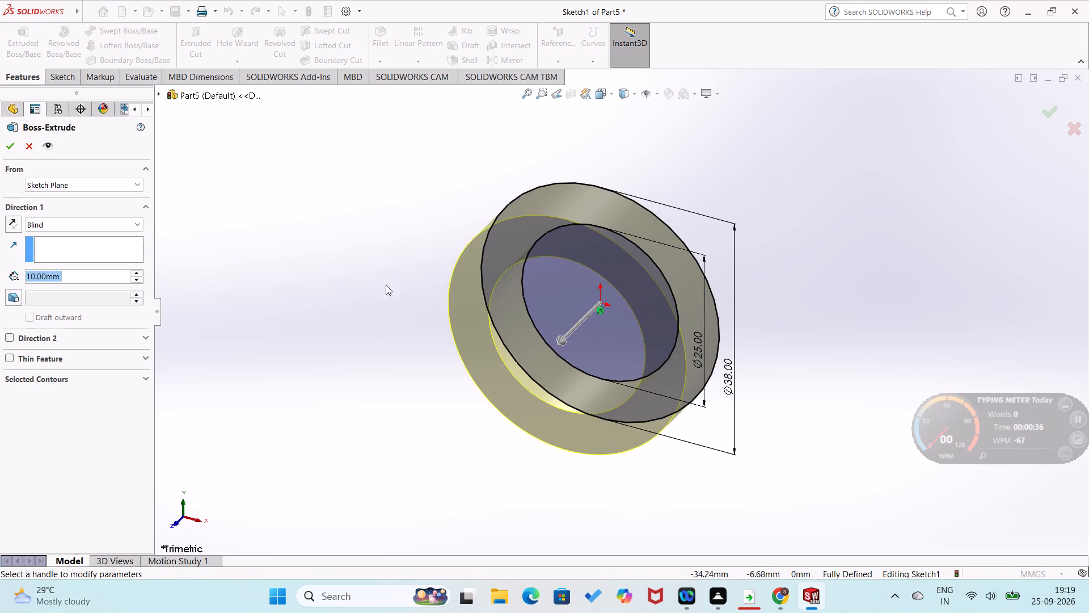
{"action": "middle_click_drag", "start_coordinate": [386, 285], "coordinate": [514, 230]}
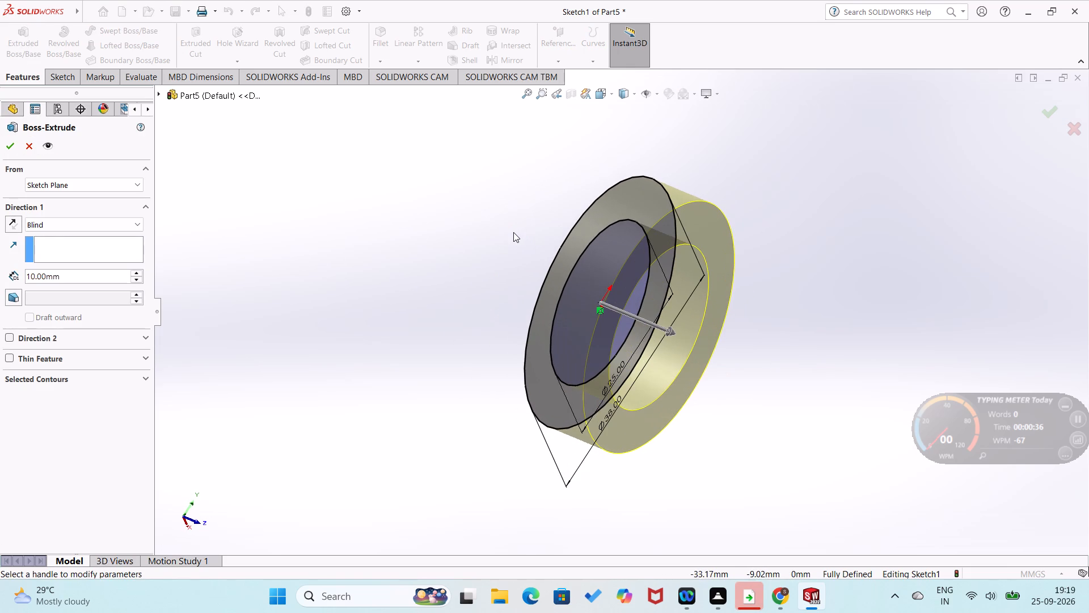
{"action": "scroll", "coordinate": [506, 238], "scroll_direction": "up", "scroll_amount": 1}
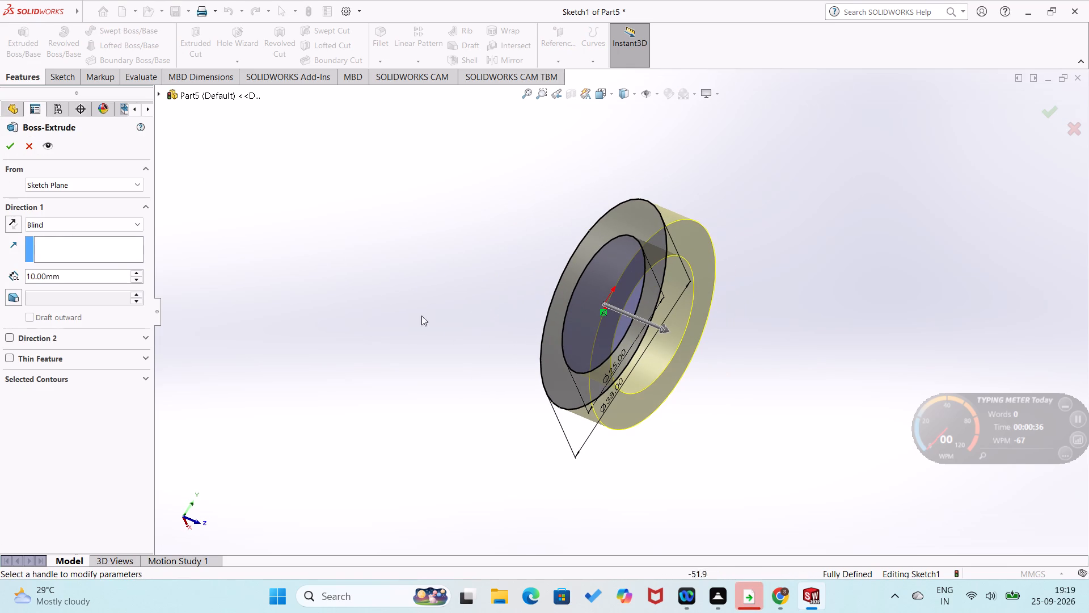
{"action": "left_click_drag", "start_coordinate": [105, 270], "coordinate": [21, 262]}
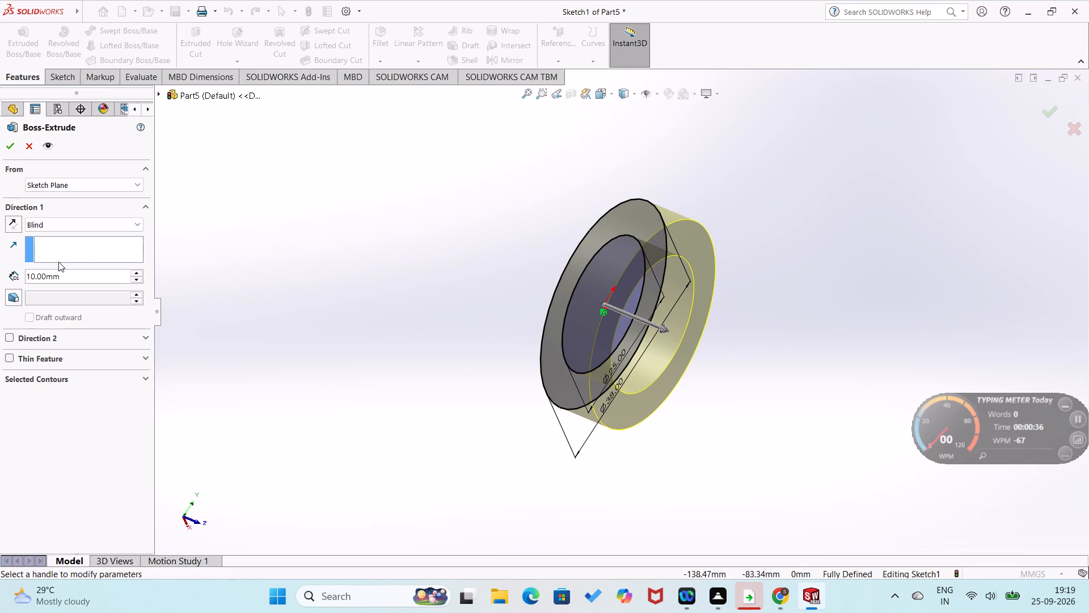
{"action": "left_click", "coordinate": [90, 277]}
{"action": "left_click_drag", "start_coordinate": [62, 273], "coordinate": [21, 271]}
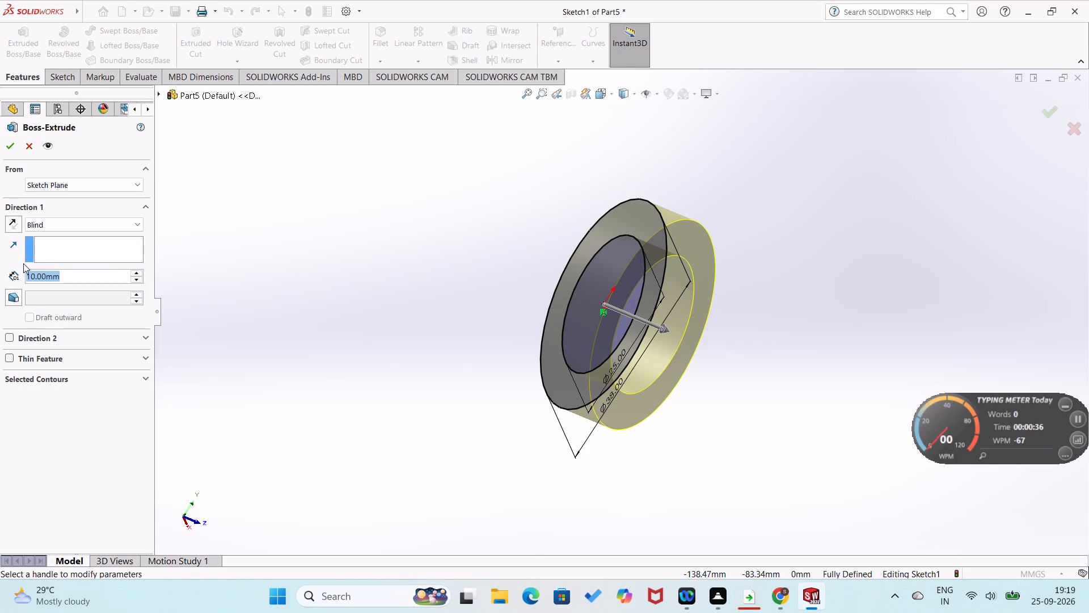
{"action": "key", "text": "1"}
{"action": "key", "text": "2"}
{"action": "key", "text": "Return"}
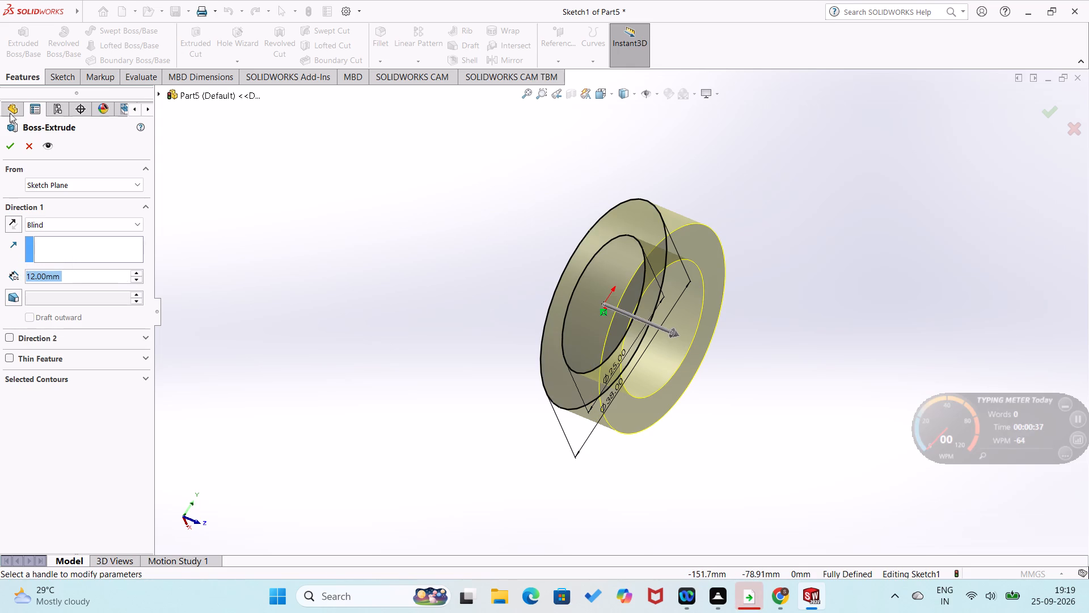
{"action": "left_click", "coordinate": [12, 145]}
{"action": "left_click", "coordinate": [255, 246]}
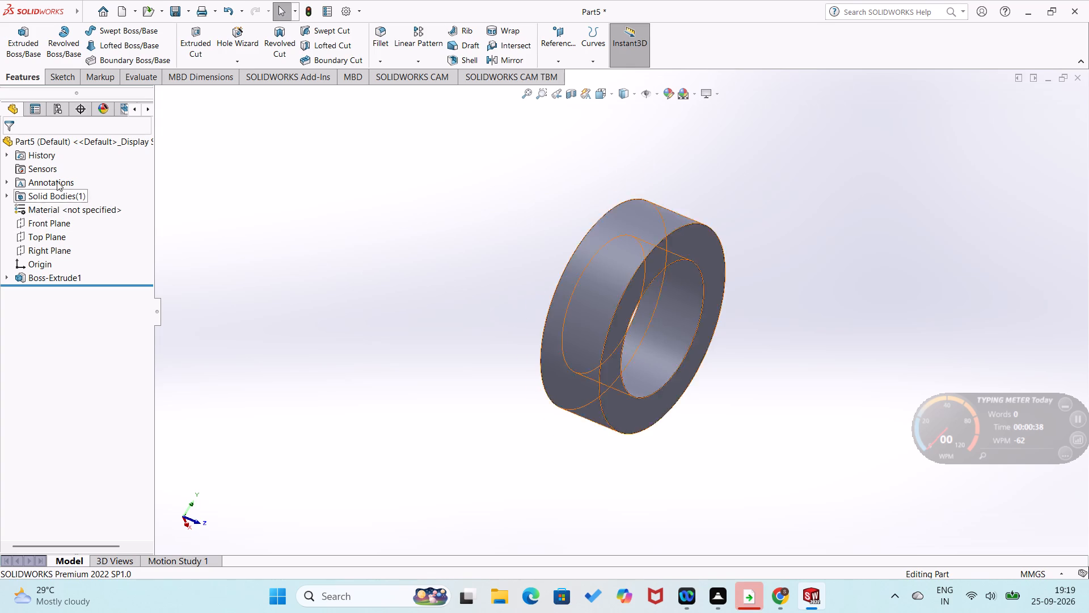
Start a new sketch on the Top Plane.
{"action": "left_click", "coordinate": [69, 73]}
{"action": "left_click", "coordinate": [17, 43]}
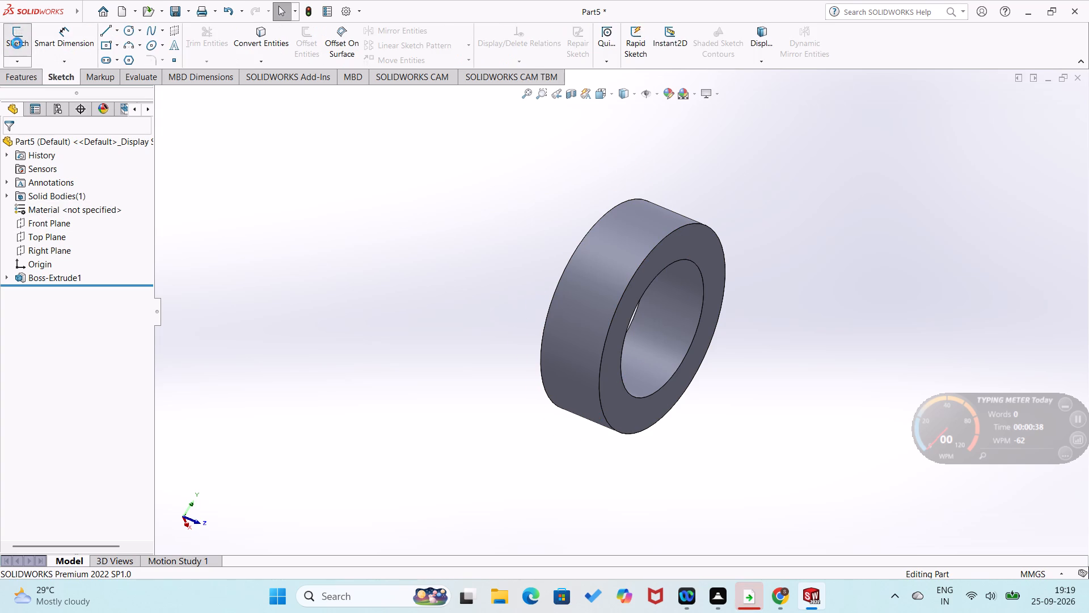
{"action": "left_click", "coordinate": [158, 94]}
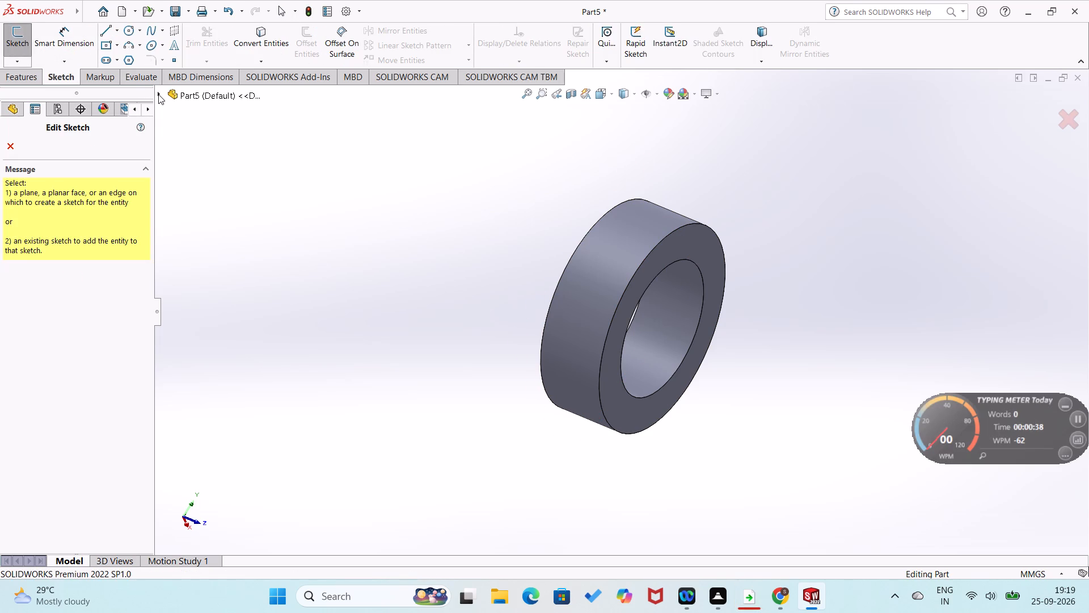
{"action": "left_click", "coordinate": [158, 92]}
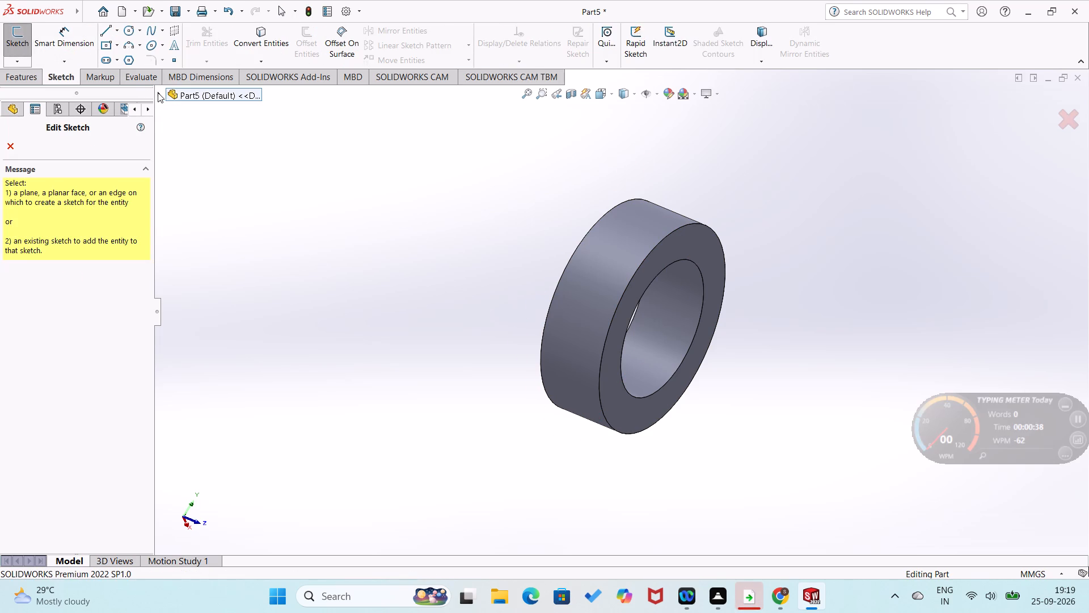
{"action": "left_click", "coordinate": [157, 92]}
{"action": "left_click", "coordinate": [157, 92]}
{"action": "scroll", "coordinate": [157, 92], "scroll_direction": "down", "scroll_amount": 4}
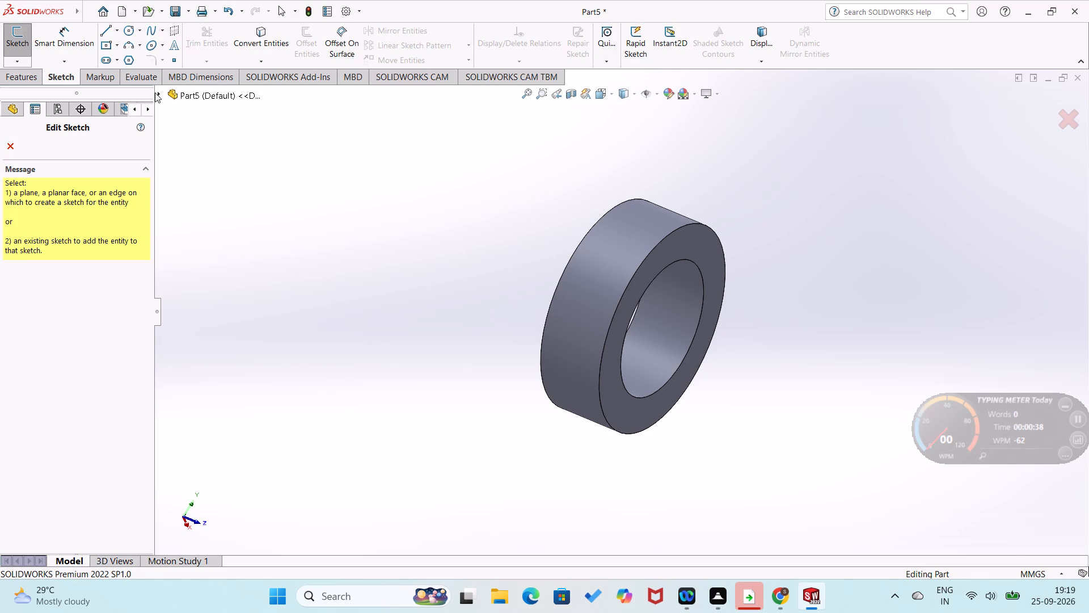
{"action": "left_click", "coordinate": [157, 94]}
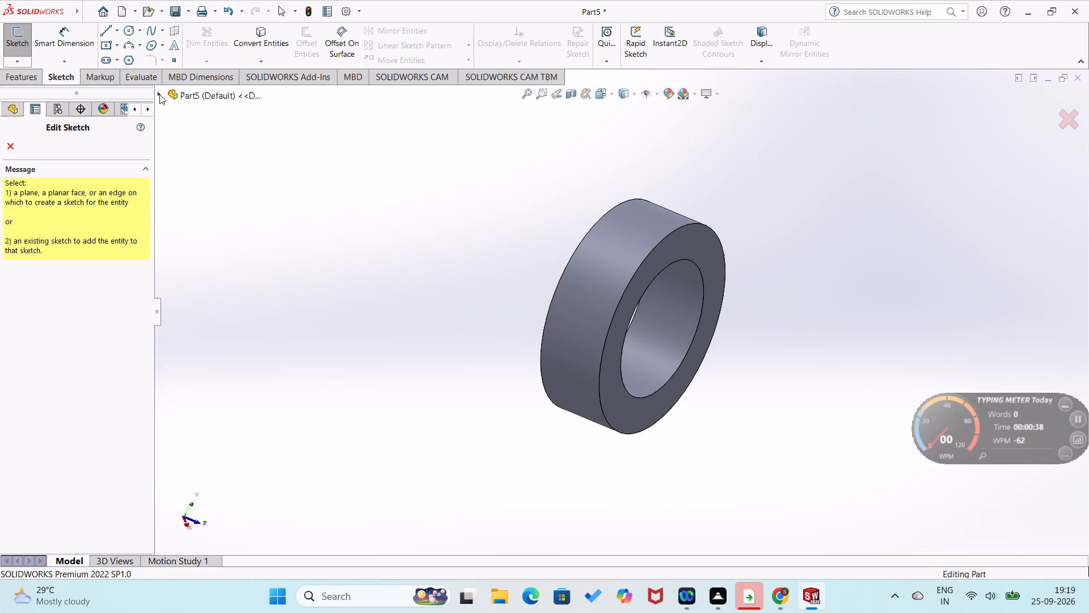
{"action": "left_click", "coordinate": [159, 94]}
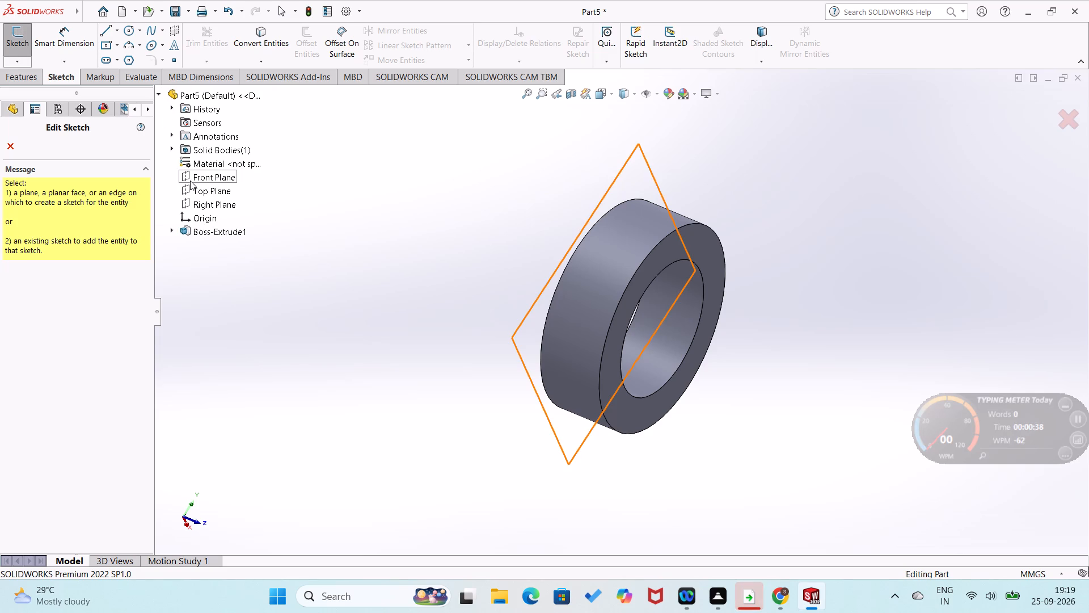
{"action": "middle_click_drag", "start_coordinate": [311, 280], "coordinate": [335, 303]}
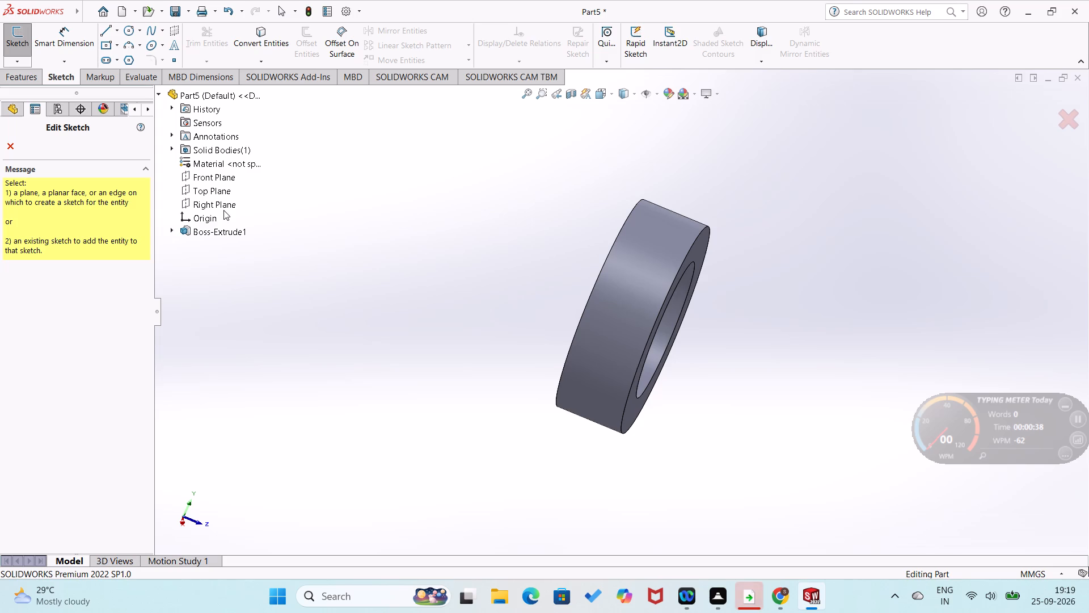
{"action": "left_click", "coordinate": [226, 193]}
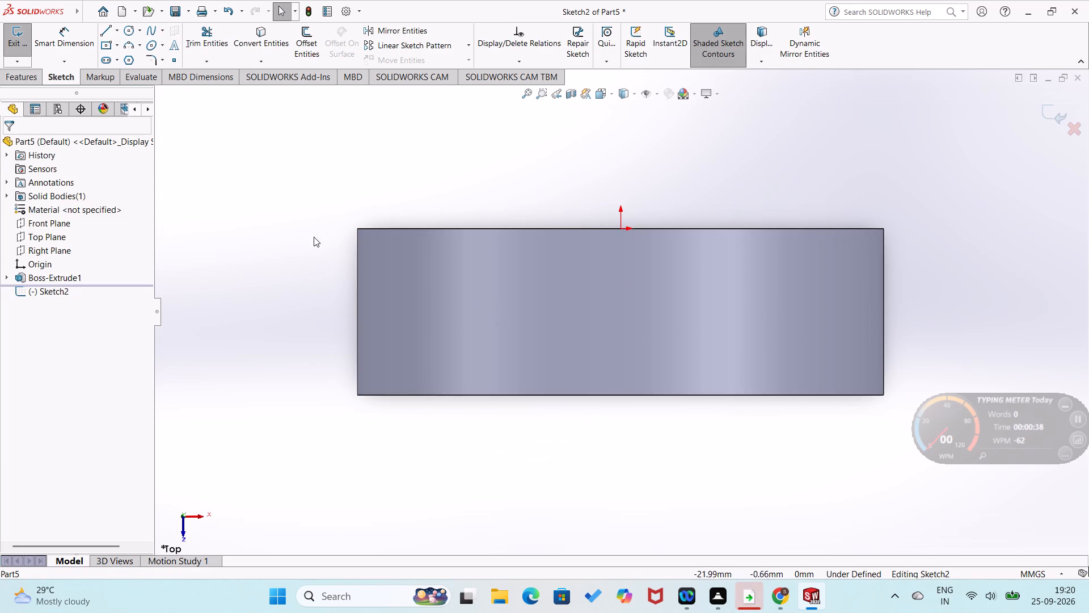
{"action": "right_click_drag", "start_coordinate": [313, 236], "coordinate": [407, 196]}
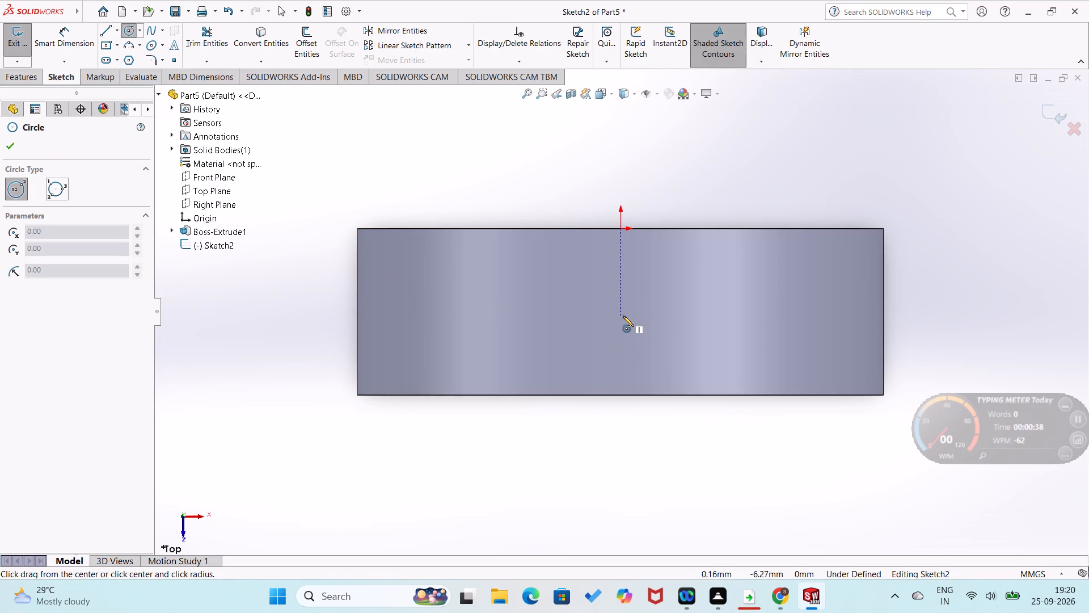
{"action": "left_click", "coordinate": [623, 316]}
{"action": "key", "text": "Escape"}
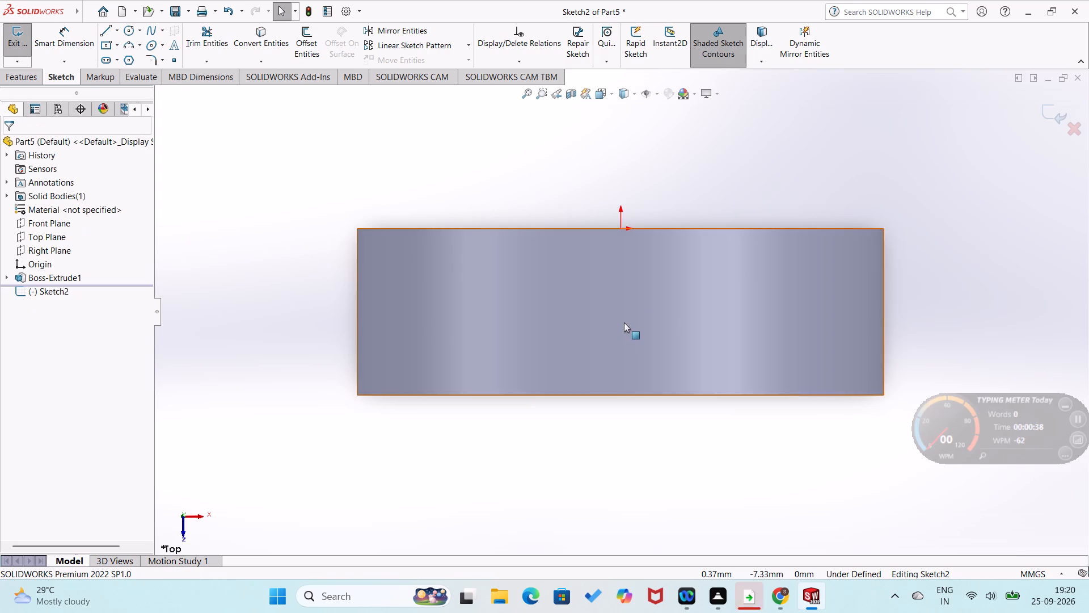
Sketch a vertical 12 mm line from the origin across the ring's width to its opposite edge.
{"action": "right_click_drag", "start_coordinate": [723, 166], "coordinate": [672, 201]}
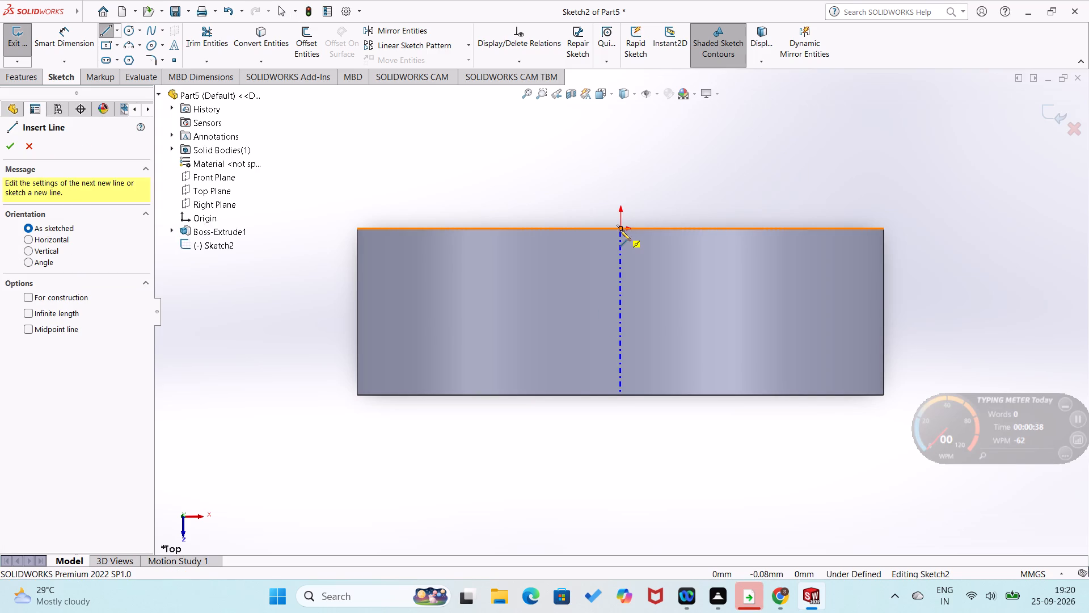
{"action": "left_click", "coordinate": [620, 230]}
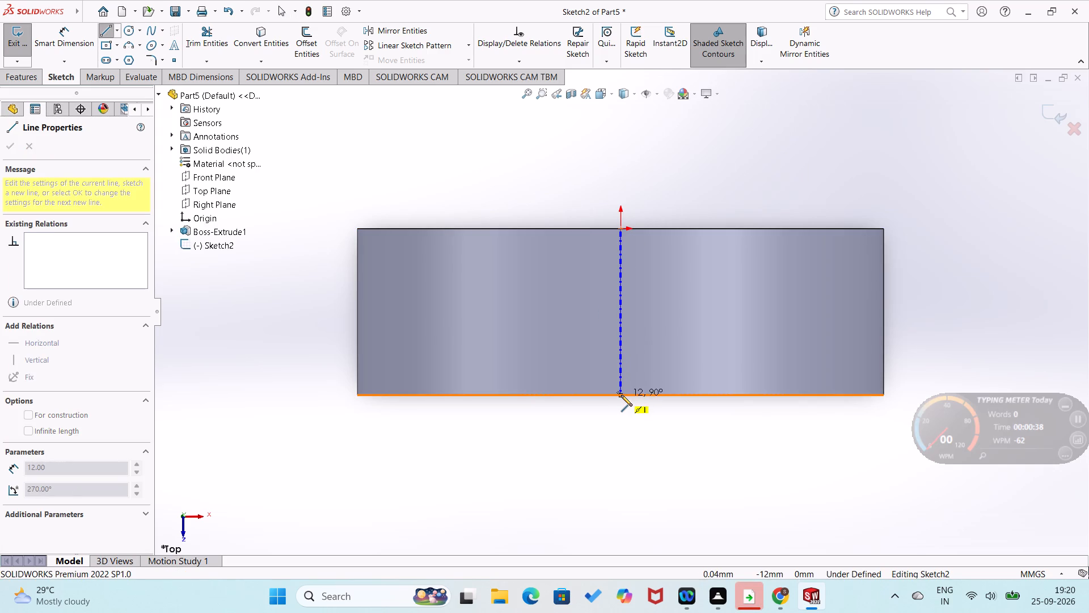
{"action": "left_click", "coordinate": [621, 395]}
{"action": "right_click_drag", "start_coordinate": [596, 369], "coordinate": [635, 269]}
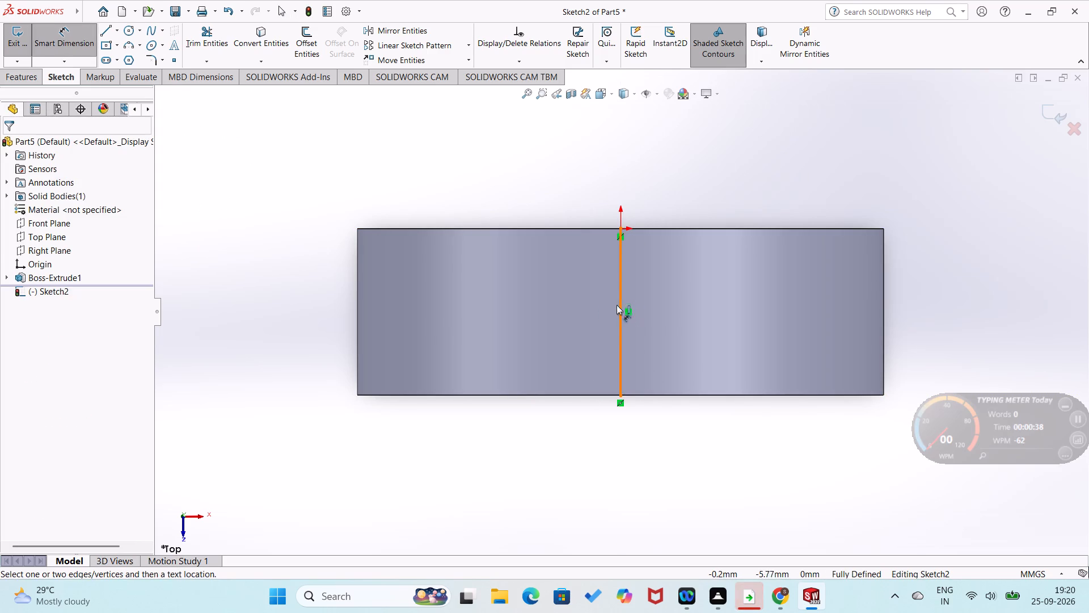
Sketch a circle with a radius of about 2.6 mm centred on the midpoint of the vertical line.
{"action": "right_click_drag", "start_coordinate": [582, 220], "coordinate": [667, 208]}
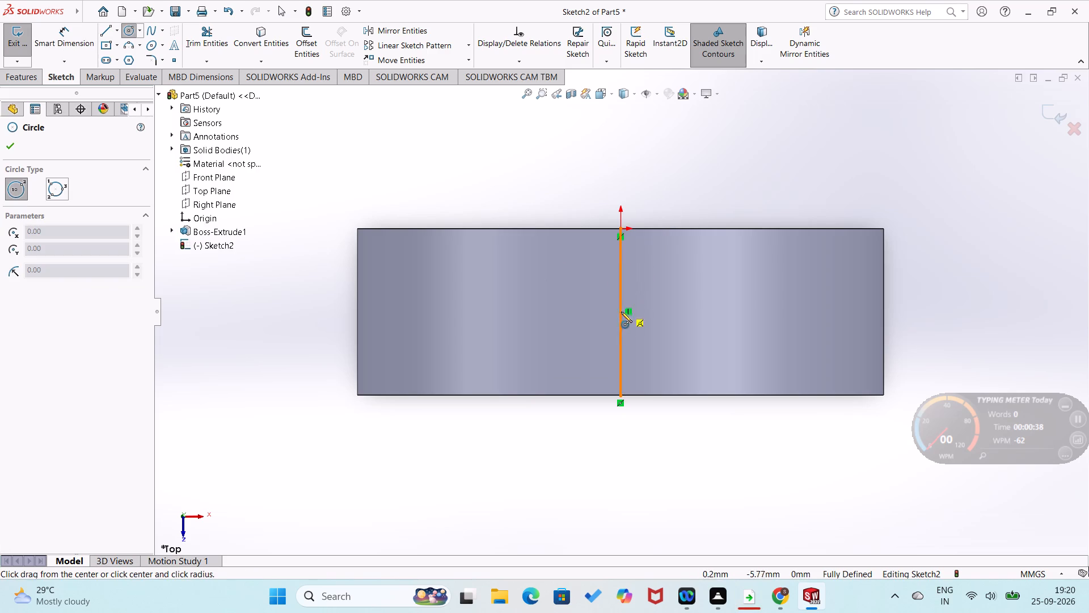
{"action": "left_click", "coordinate": [620, 310]}
{"action": "left_click", "coordinate": [630, 346]}
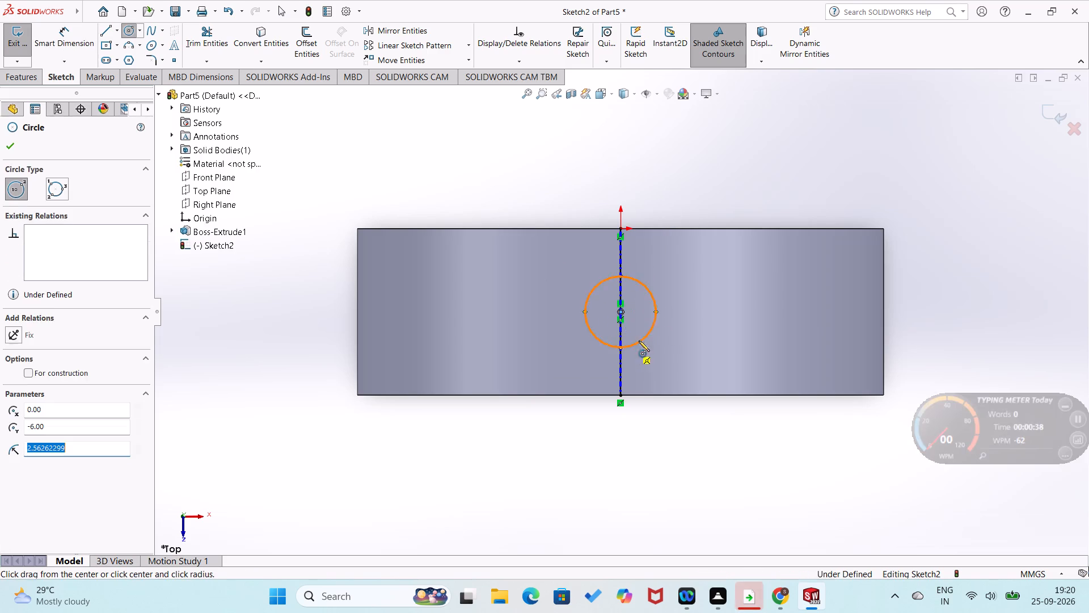
Dimension the small circle's diameter to 6 mm.
{"action": "right_click_drag", "start_coordinate": [671, 304], "coordinate": [706, 174]}
{"action": "left_click", "coordinate": [648, 287]}
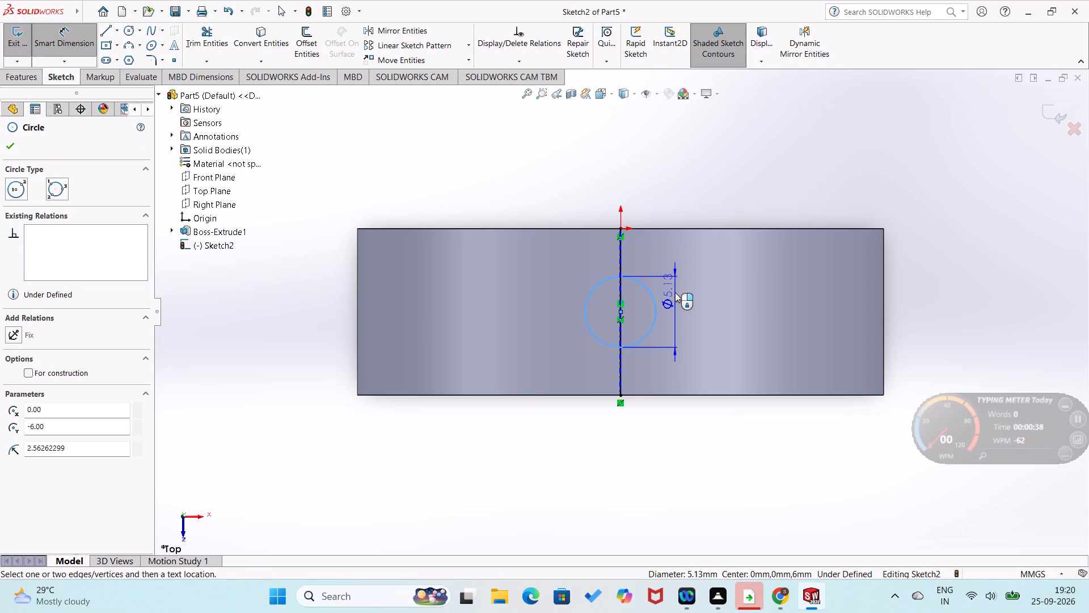
{"action": "left_click", "coordinate": [676, 293]}
{"action": "key", "text": "6"}
{"action": "key", "text": "Return"}
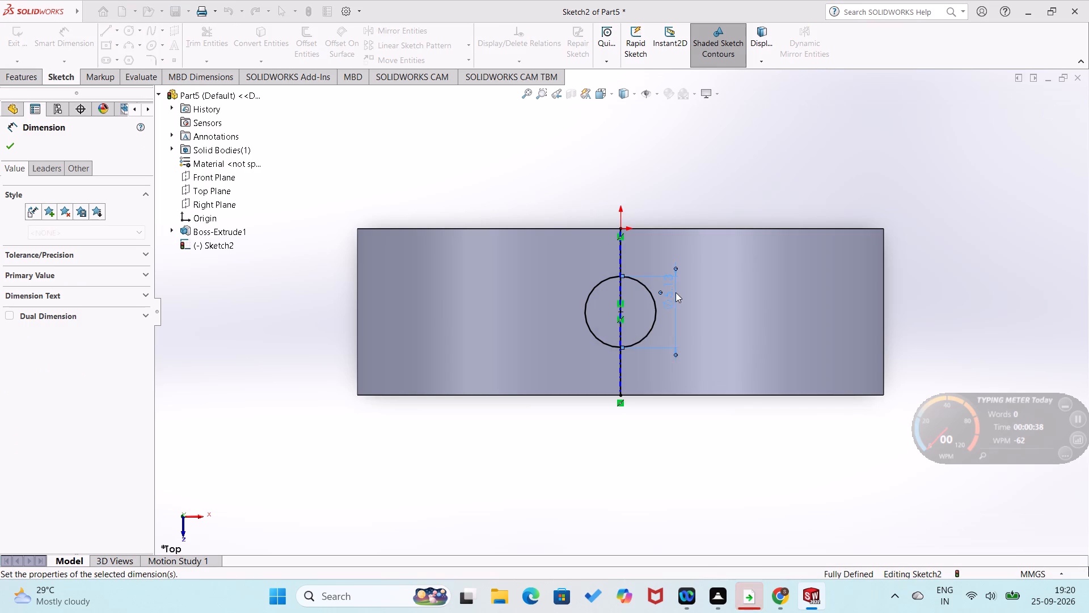
{"action": "left_click", "coordinate": [693, 203]}
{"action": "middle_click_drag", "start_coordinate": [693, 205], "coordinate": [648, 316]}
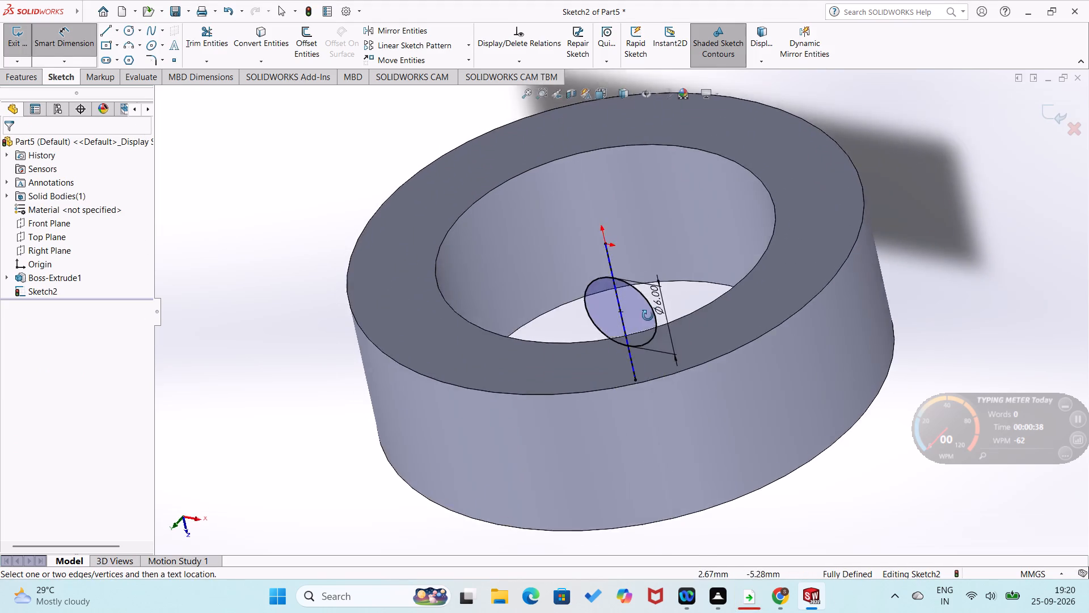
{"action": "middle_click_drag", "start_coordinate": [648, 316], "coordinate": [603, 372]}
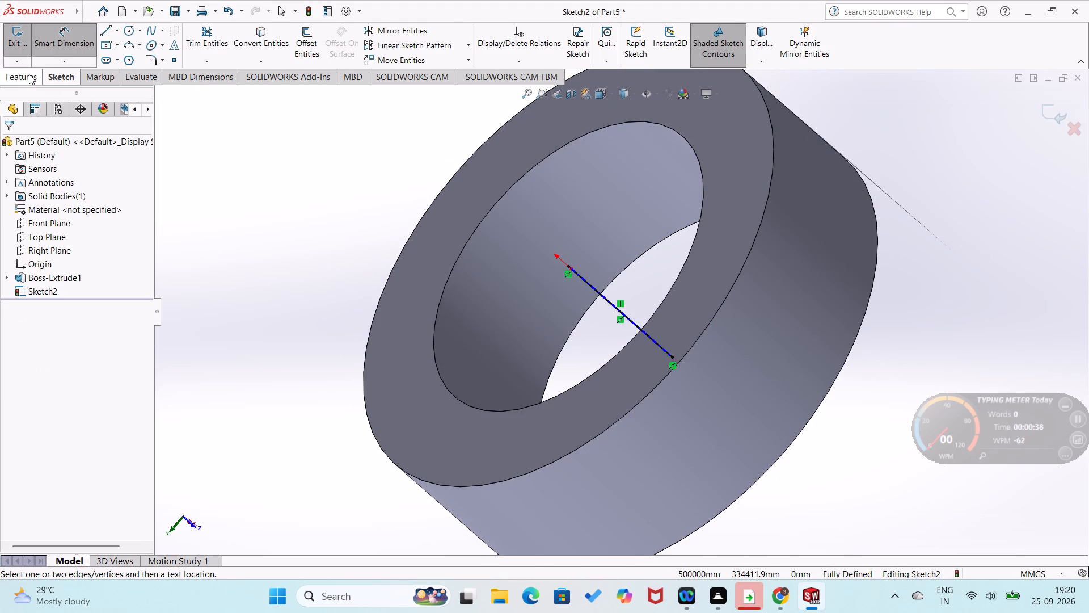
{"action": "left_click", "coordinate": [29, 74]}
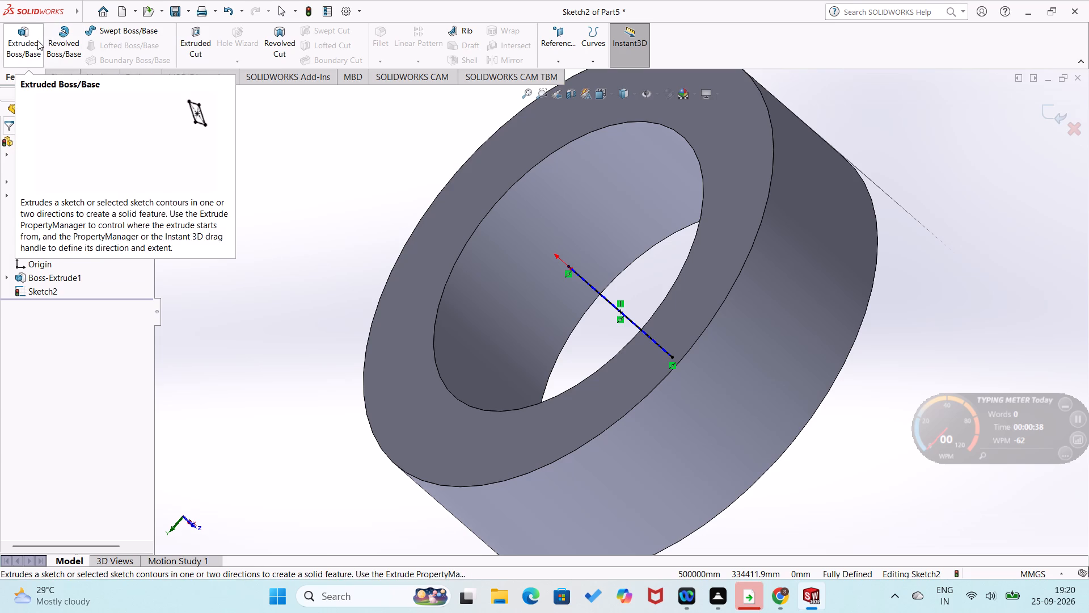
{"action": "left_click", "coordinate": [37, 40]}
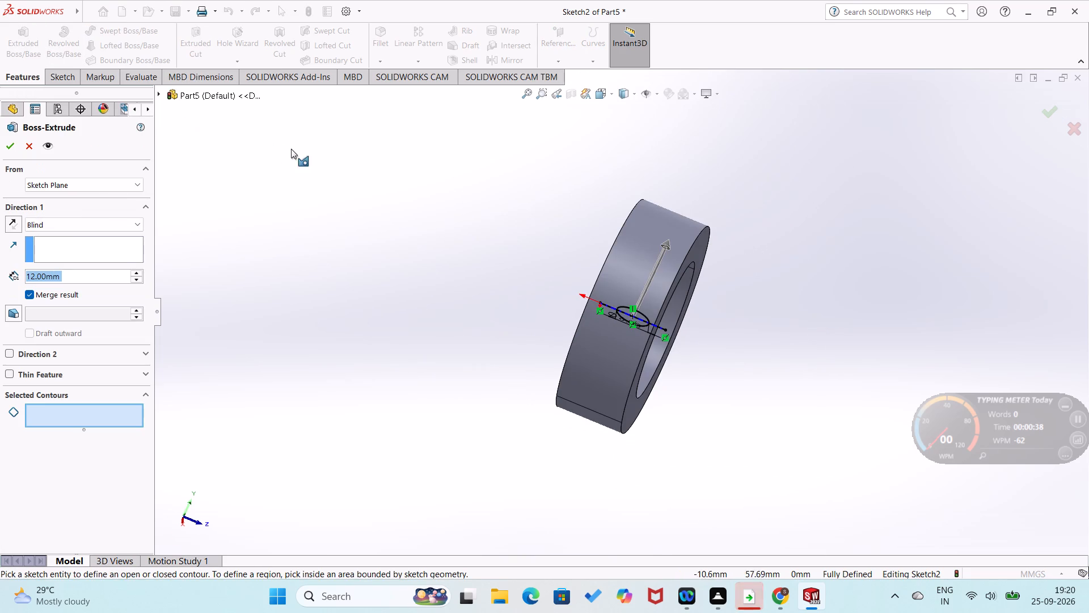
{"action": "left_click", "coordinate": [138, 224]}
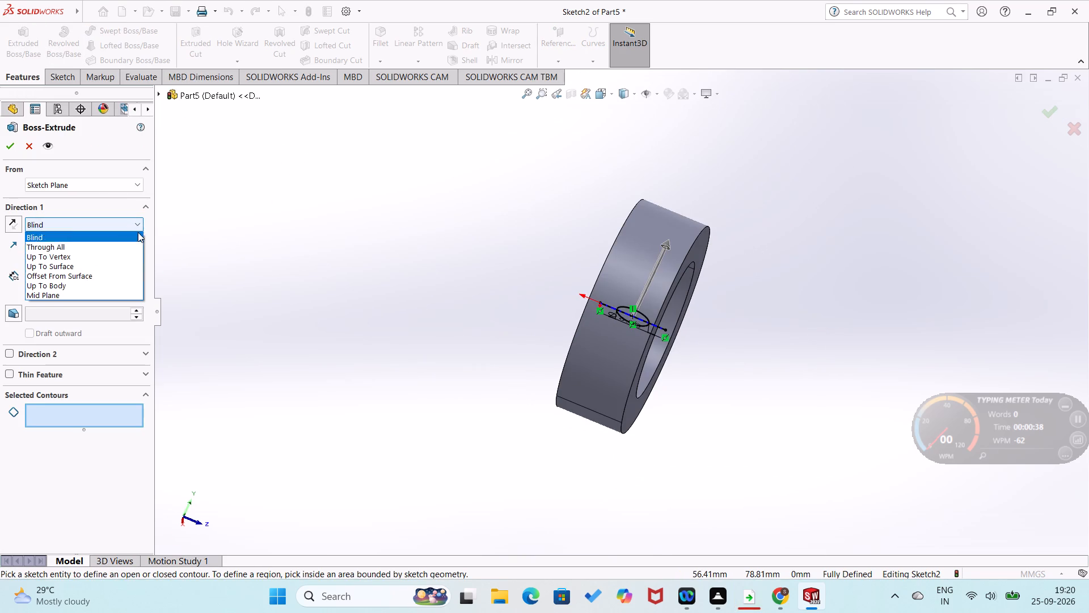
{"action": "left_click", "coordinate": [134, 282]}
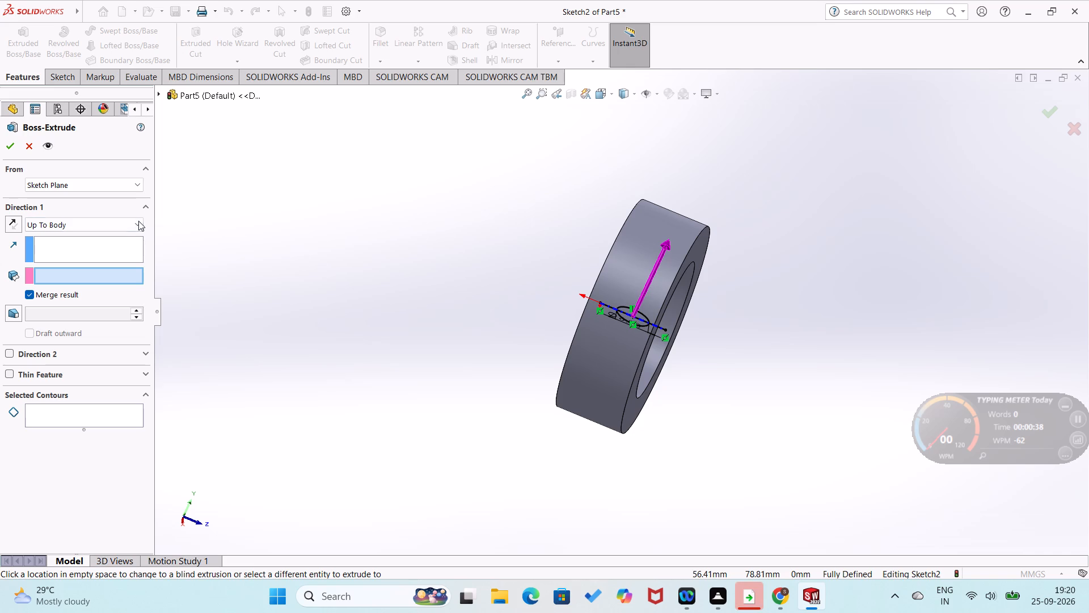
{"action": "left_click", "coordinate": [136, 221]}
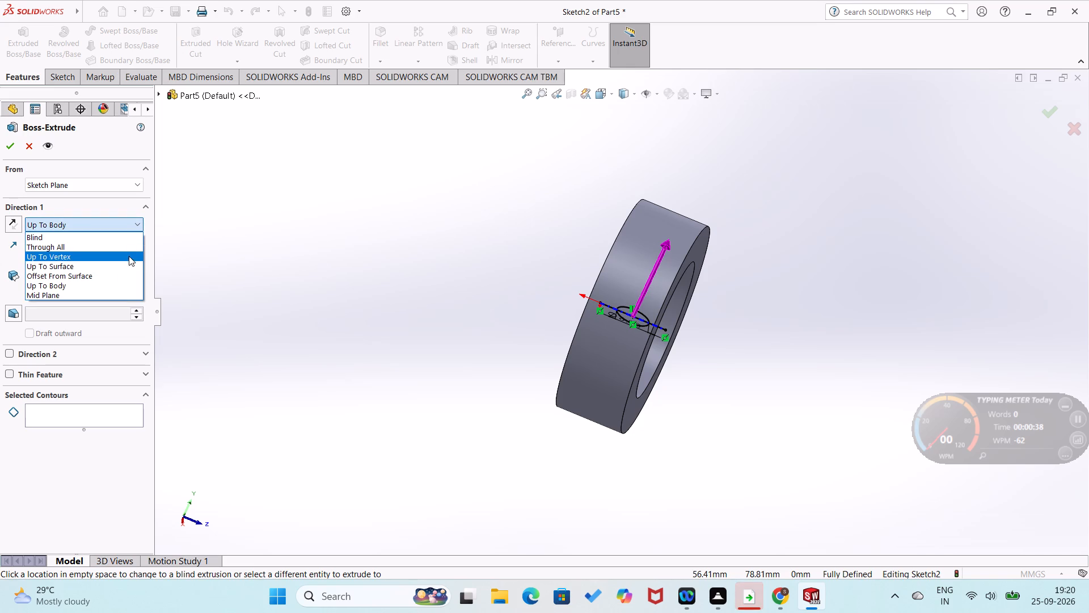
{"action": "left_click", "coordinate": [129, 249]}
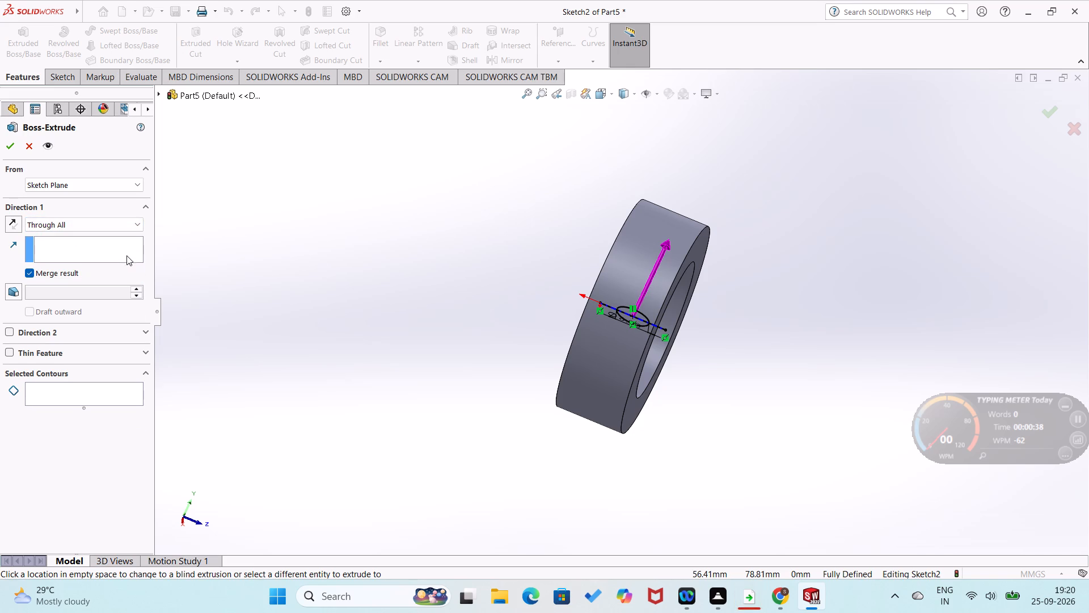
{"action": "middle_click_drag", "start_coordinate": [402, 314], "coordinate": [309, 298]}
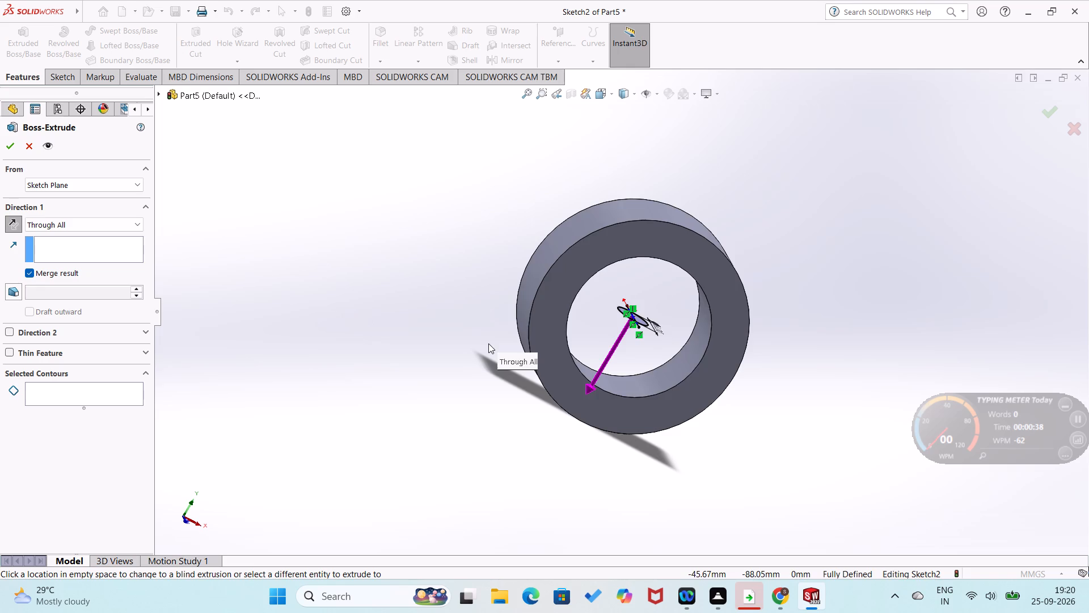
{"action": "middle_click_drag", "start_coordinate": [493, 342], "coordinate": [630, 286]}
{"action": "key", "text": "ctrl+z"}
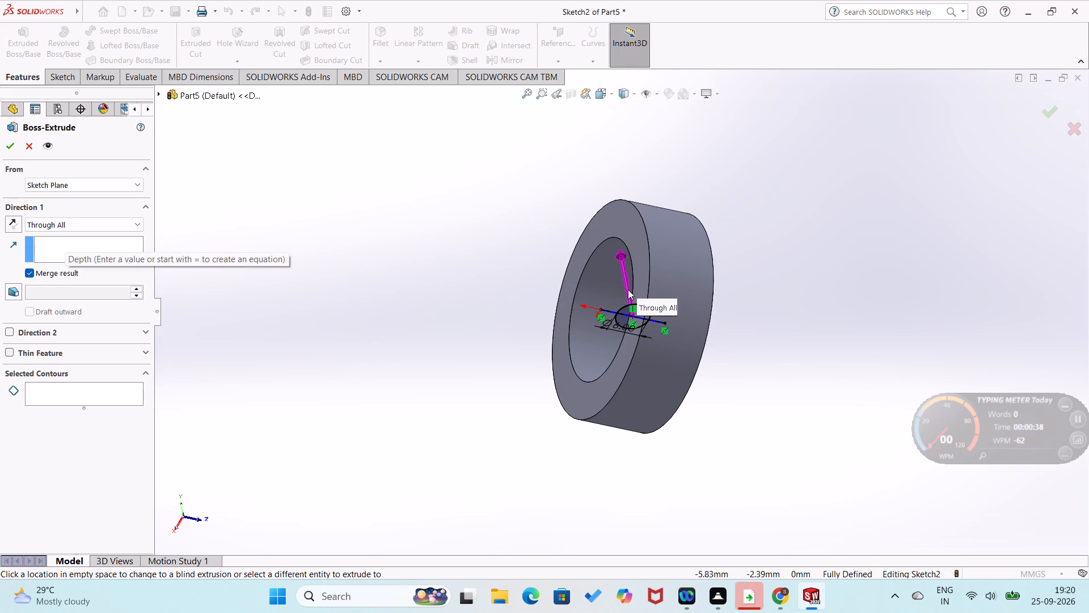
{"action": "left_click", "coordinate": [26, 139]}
Undo the last change to the small circle's diameter.
{"action": "key", "text": "ctrl+z"}
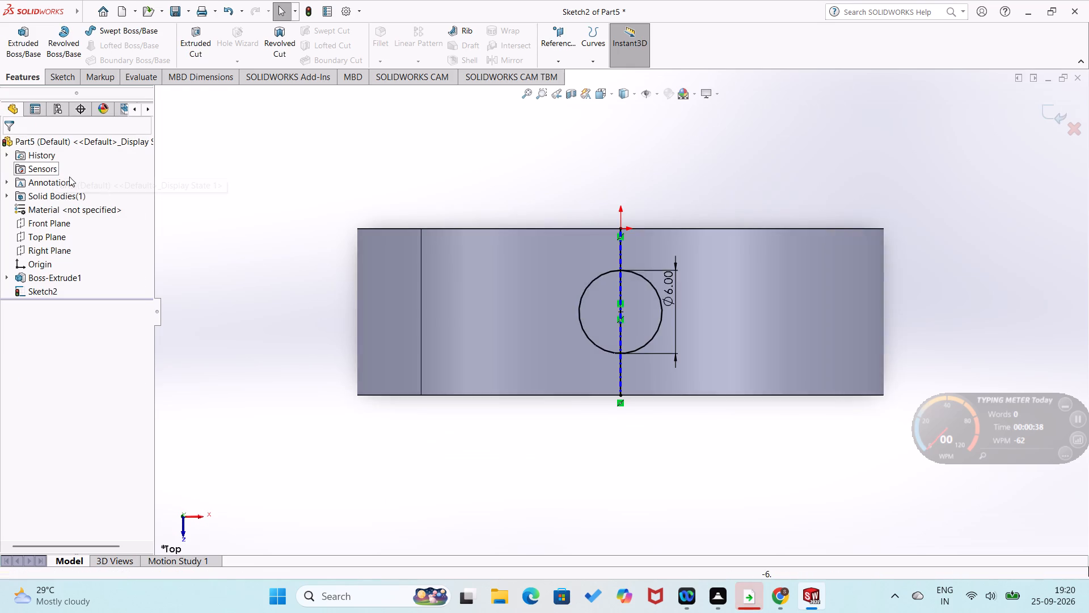
Convert the vertical sketch line through the small circle to construction geometry.
{"action": "right_click", "coordinate": [621, 287]}
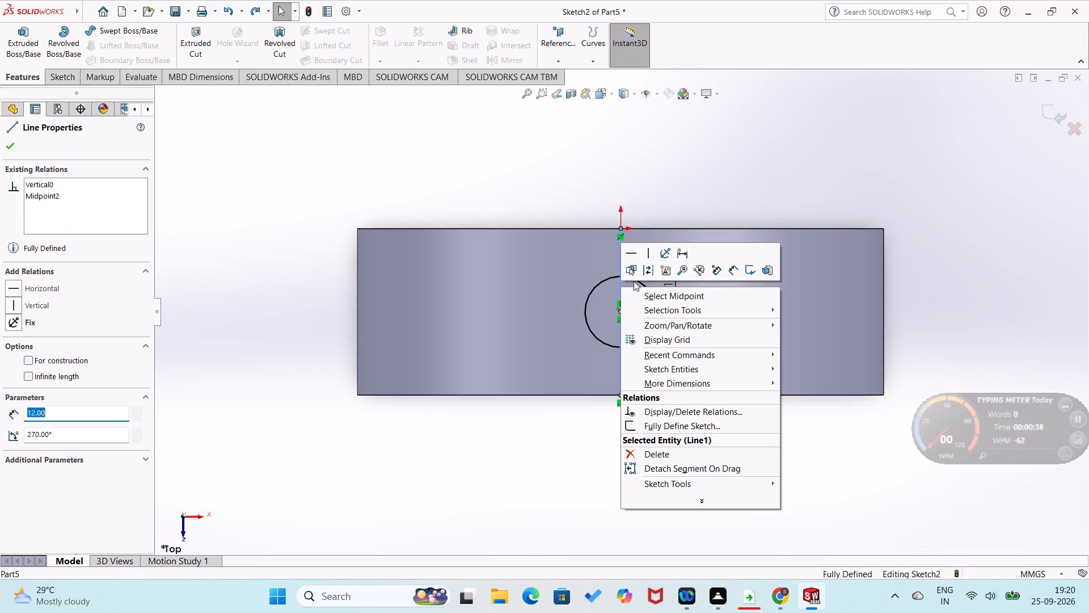
{"action": "left_click", "coordinate": [648, 271]}
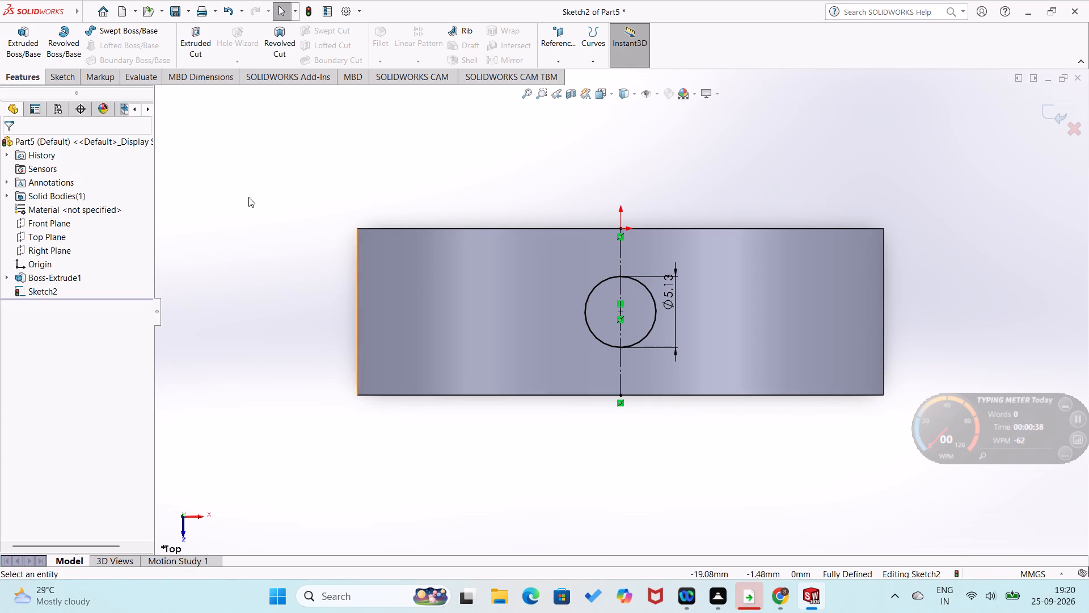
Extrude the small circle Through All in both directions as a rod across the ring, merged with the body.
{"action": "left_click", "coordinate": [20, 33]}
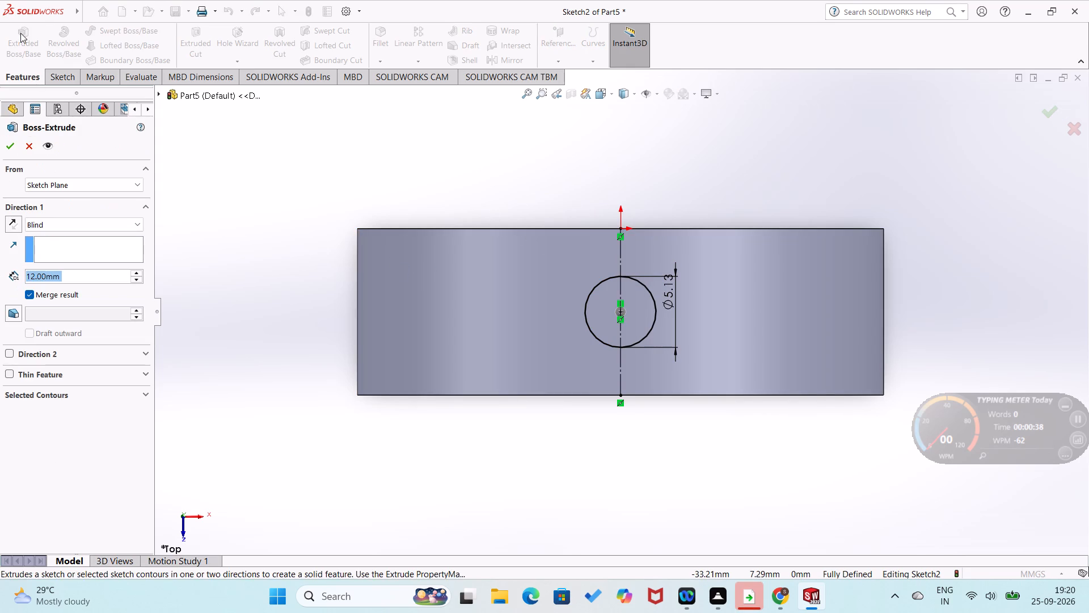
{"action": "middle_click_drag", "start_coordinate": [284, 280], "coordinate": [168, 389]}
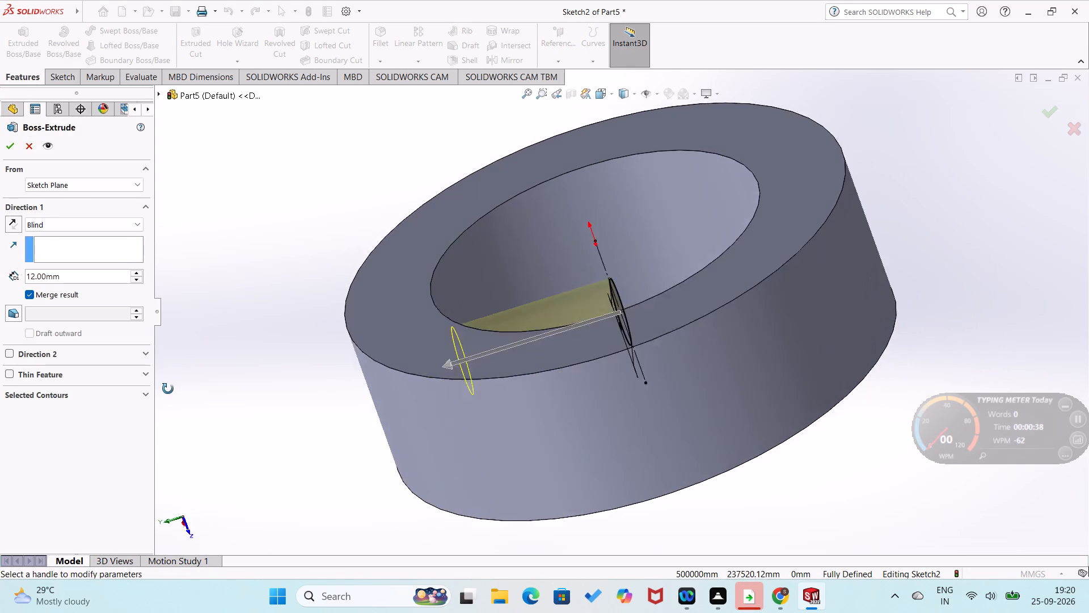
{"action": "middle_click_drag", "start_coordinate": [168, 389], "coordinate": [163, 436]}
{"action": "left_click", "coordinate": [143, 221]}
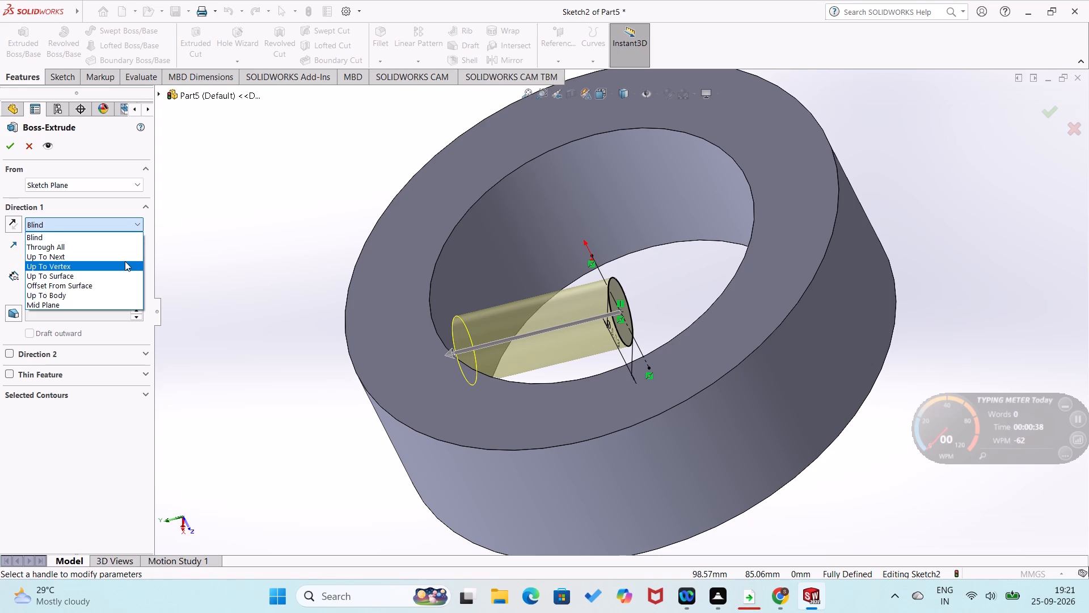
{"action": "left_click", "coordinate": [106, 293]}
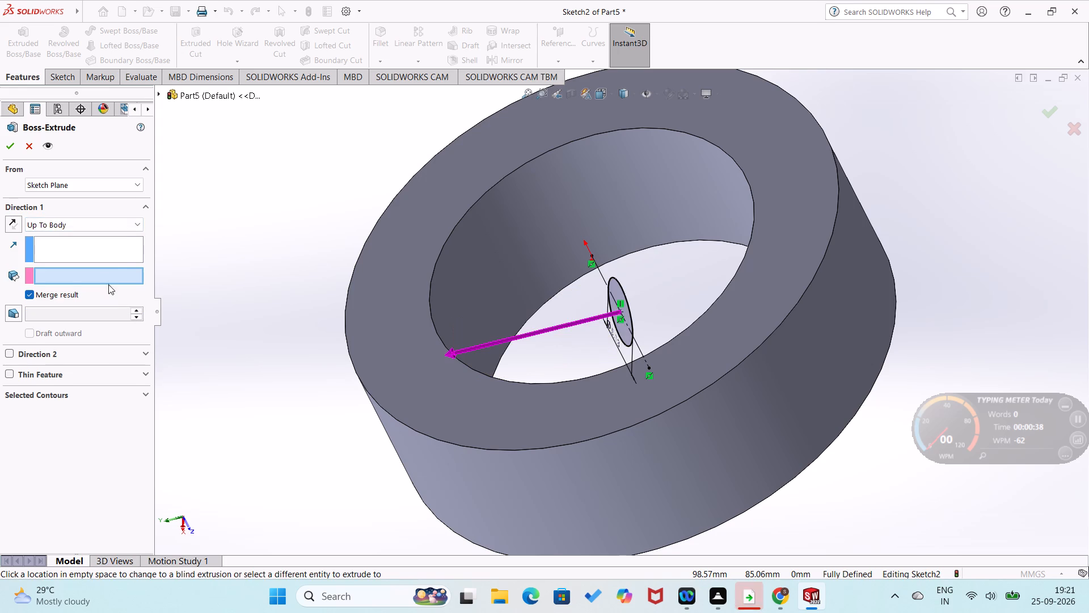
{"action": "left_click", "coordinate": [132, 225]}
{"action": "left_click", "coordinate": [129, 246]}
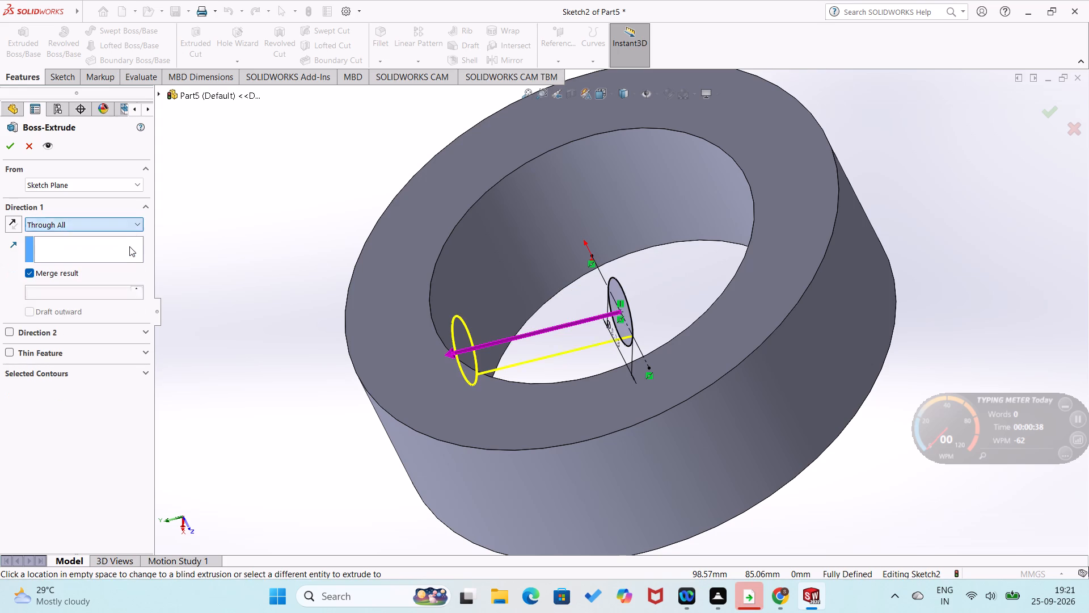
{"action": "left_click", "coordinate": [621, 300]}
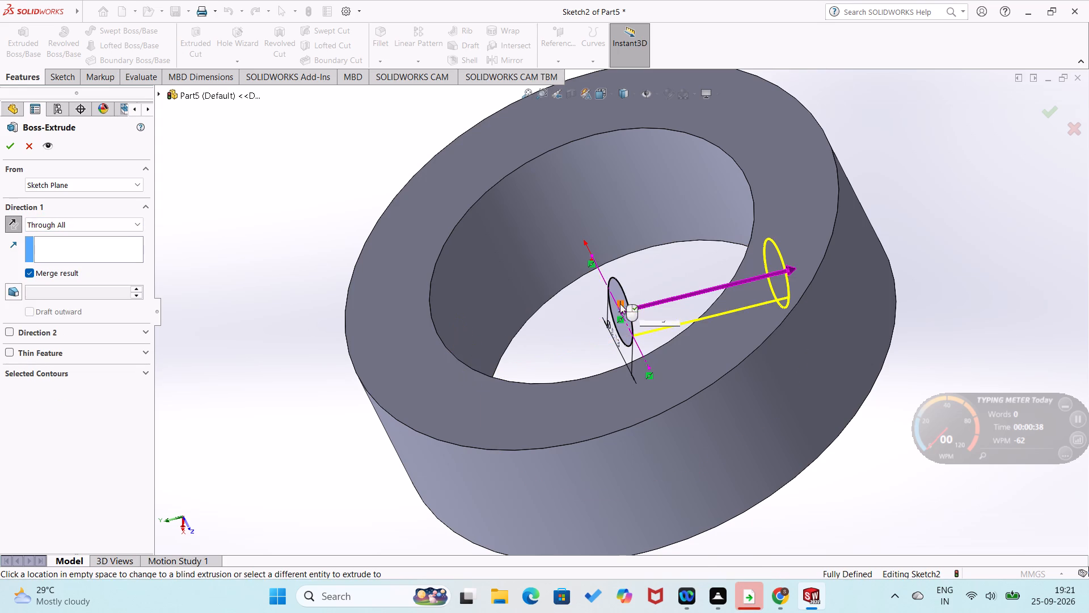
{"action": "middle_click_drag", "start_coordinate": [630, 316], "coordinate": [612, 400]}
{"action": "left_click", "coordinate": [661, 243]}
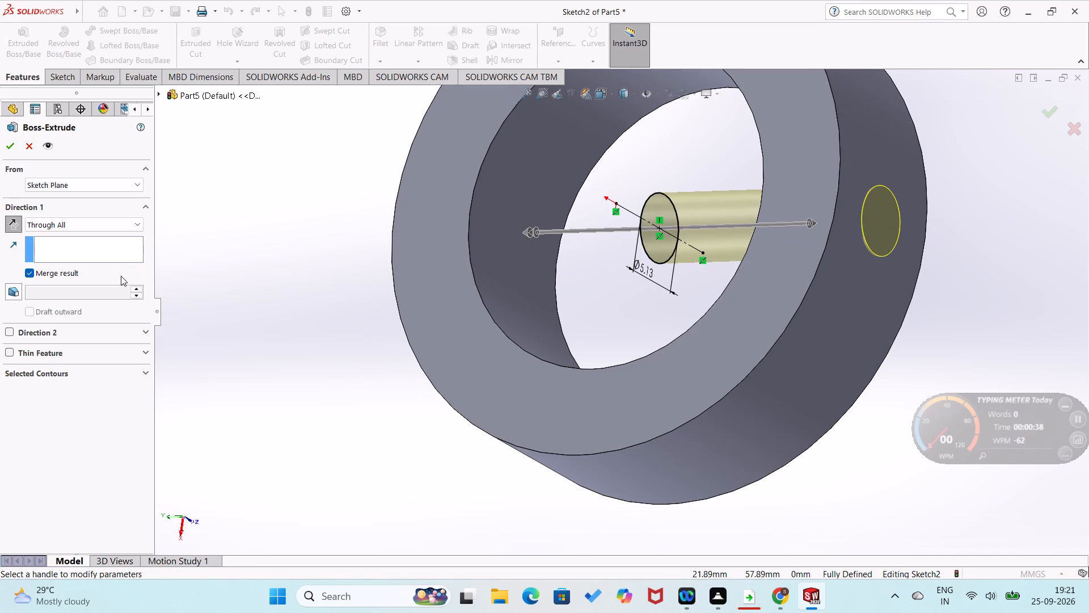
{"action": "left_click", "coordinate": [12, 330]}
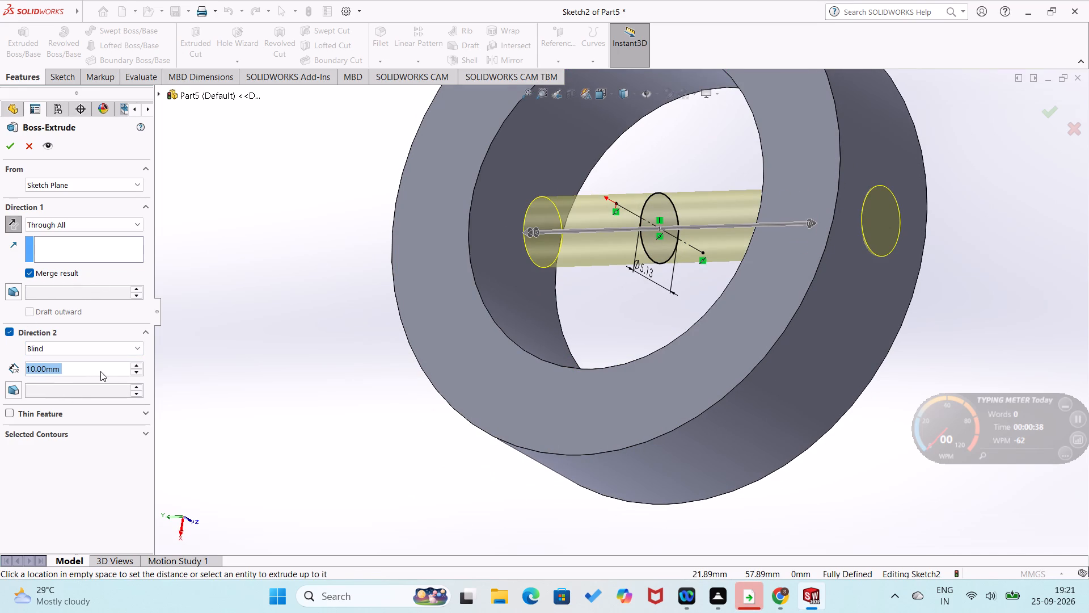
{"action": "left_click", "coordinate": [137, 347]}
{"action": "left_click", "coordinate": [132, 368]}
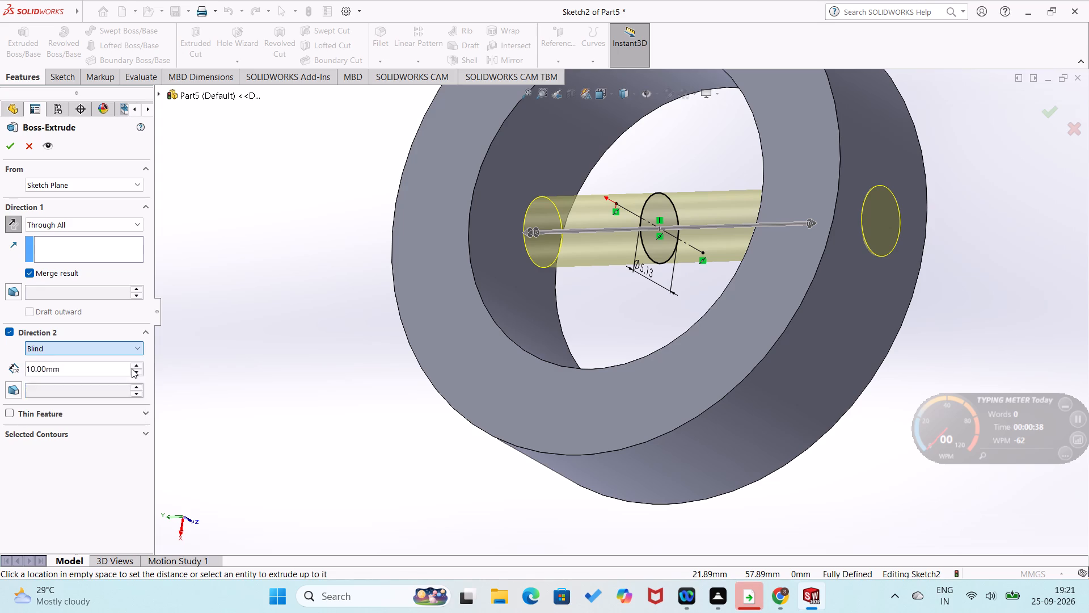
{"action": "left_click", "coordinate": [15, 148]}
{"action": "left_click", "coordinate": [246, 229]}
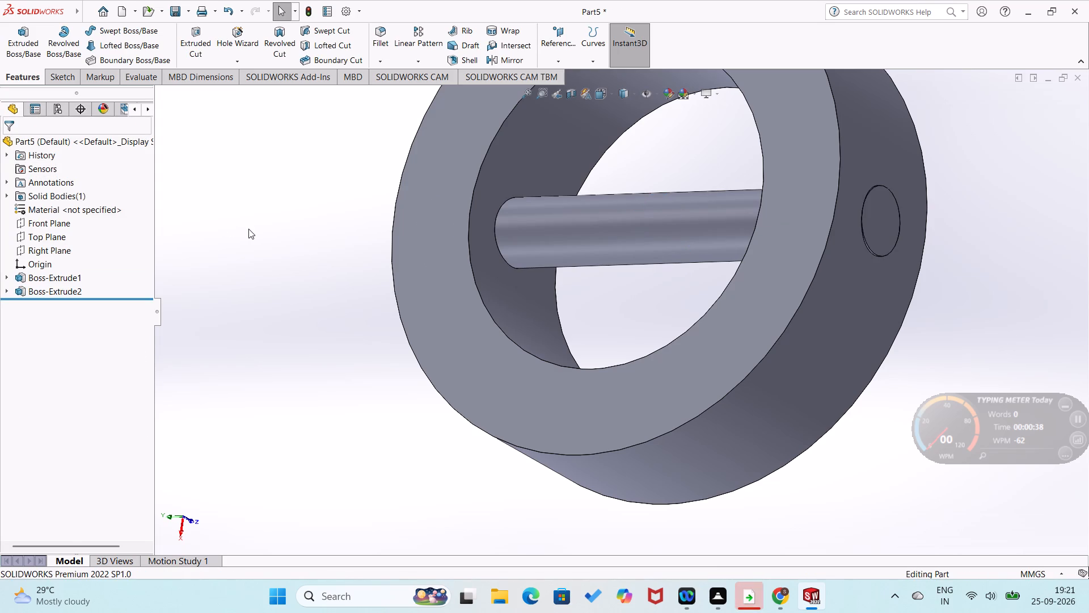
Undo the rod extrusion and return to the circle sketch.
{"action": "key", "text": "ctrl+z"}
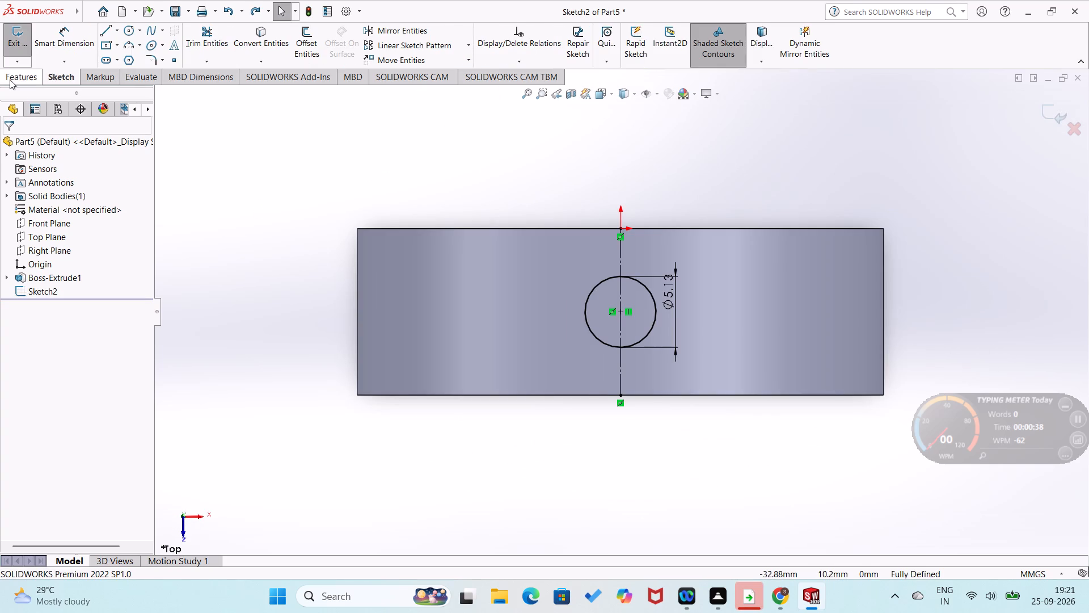
Cut the small circle through both walls of the ring with Extruded Cut, Through All in both directions.
{"action": "left_click", "coordinate": [10, 79]}
{"action": "left_click", "coordinate": [191, 48]}
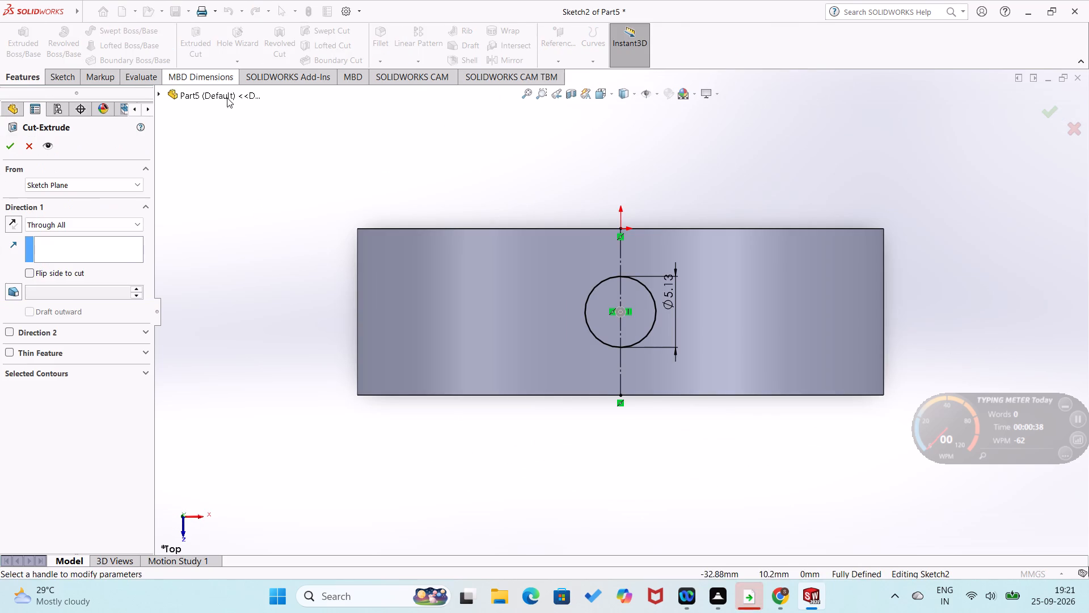
{"action": "middle_click_drag", "start_coordinate": [345, 178], "coordinate": [234, 333]}
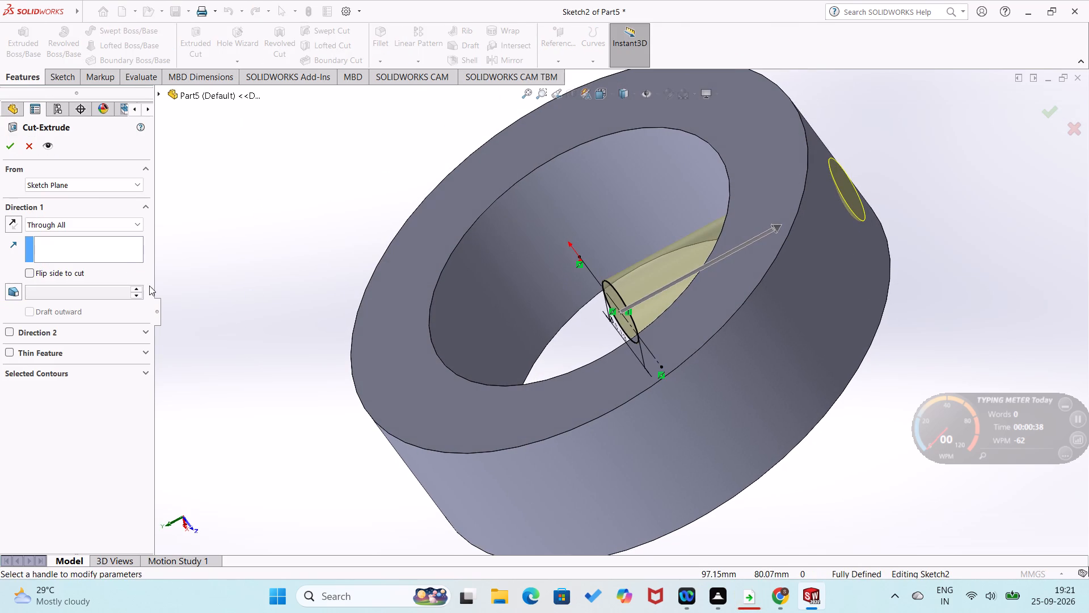
{"action": "left_click", "coordinate": [8, 329]}
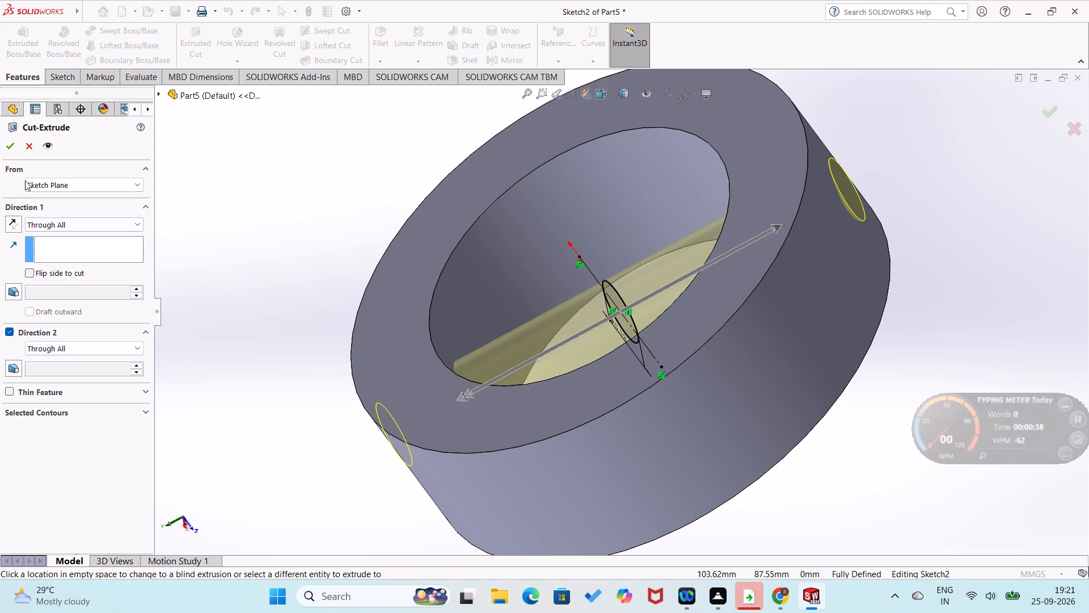
{"action": "left_click", "coordinate": [16, 144]}
{"action": "left_click", "coordinate": [240, 255]}
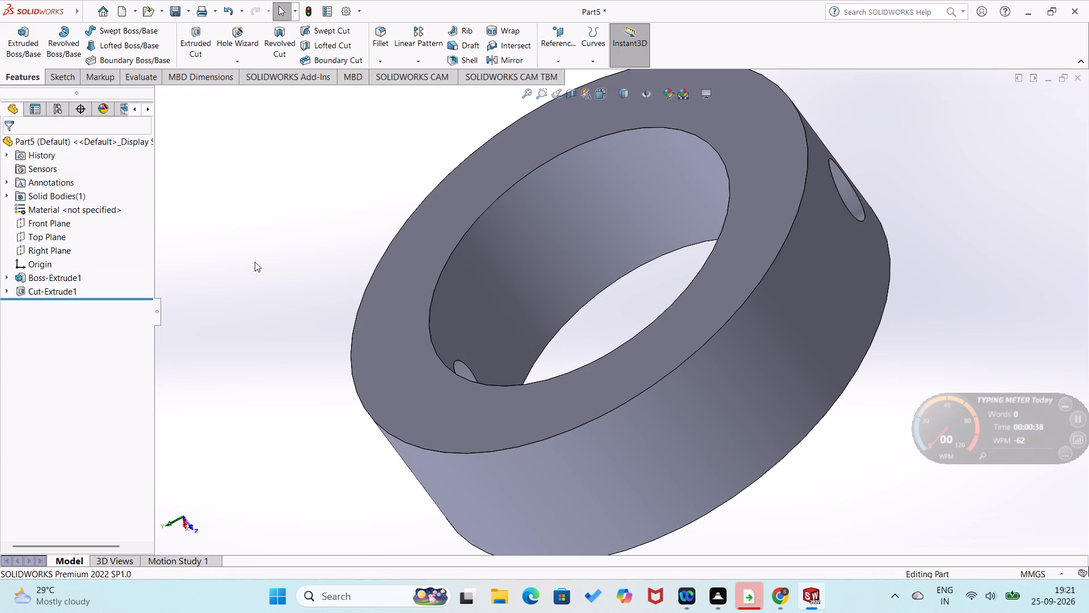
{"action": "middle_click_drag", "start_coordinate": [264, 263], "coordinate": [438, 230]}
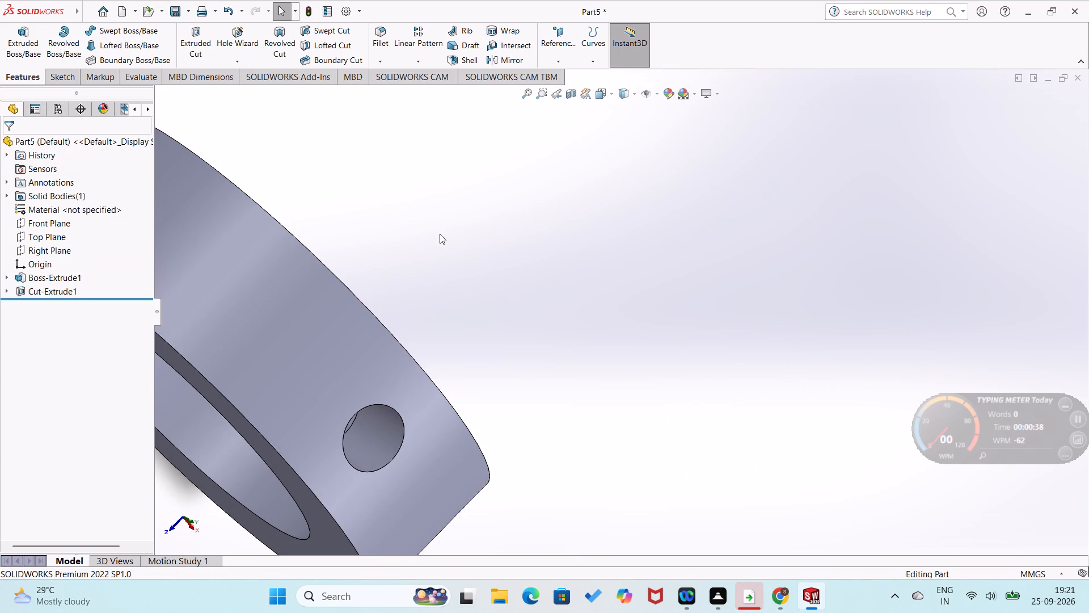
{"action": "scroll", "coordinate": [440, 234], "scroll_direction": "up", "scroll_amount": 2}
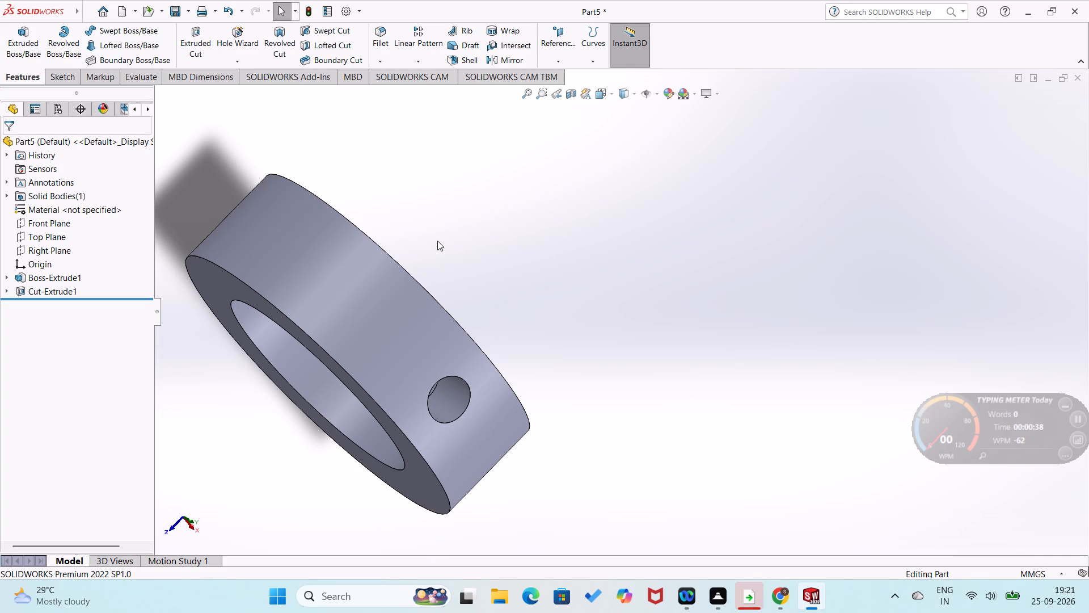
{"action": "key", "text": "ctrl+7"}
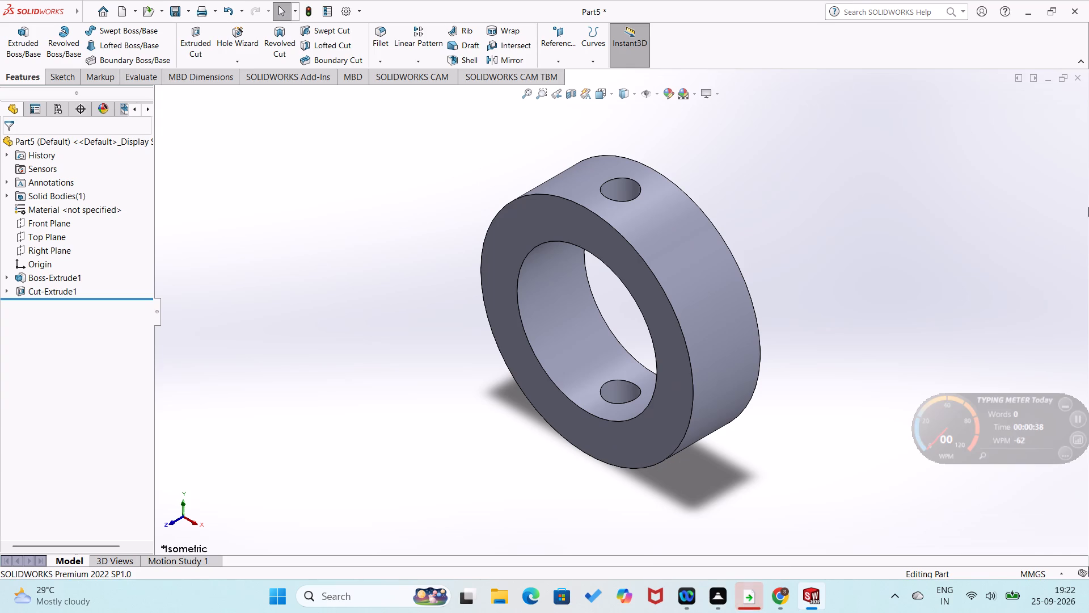
Close the ring part without saving its changes.
{"action": "left_click", "coordinate": [1079, 76]}
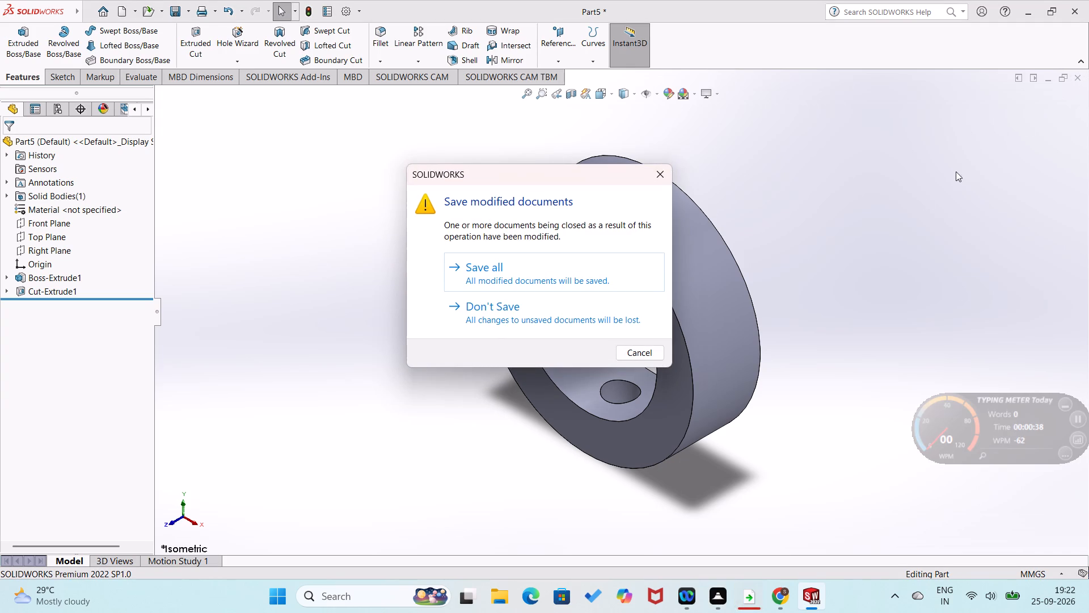
{"action": "left_click", "coordinate": [619, 314]}
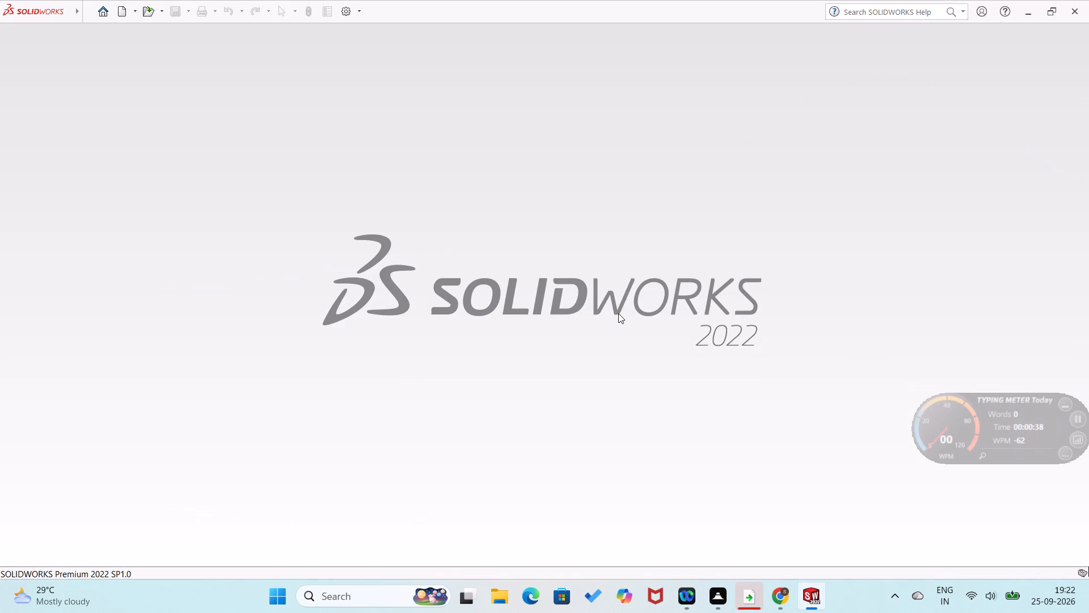
Create a new part document.
{"action": "left_click", "coordinate": [101, 8]}
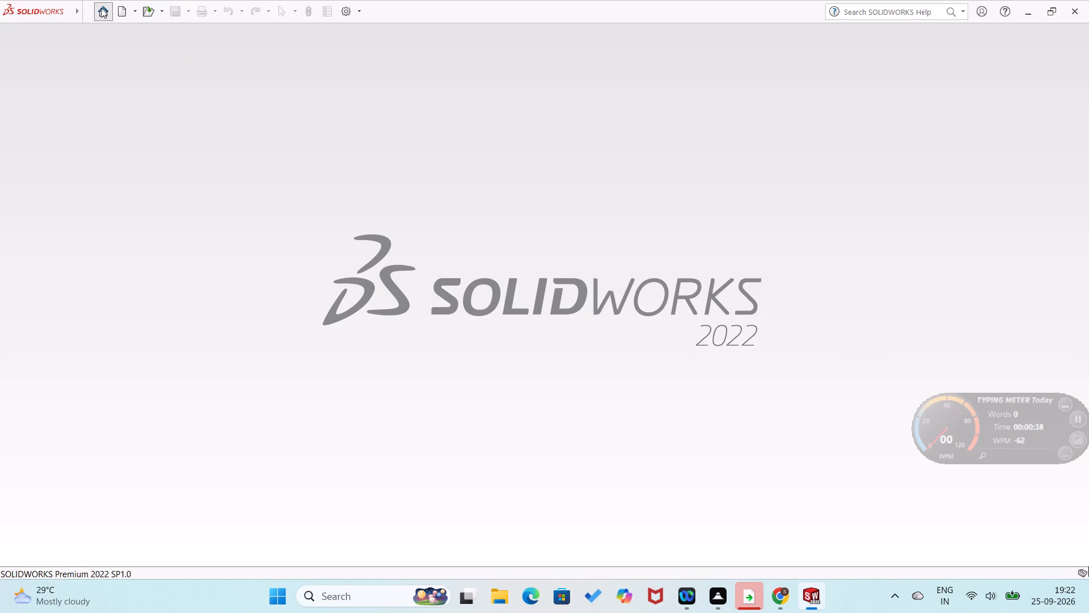
{"action": "left_click", "coordinate": [281, 165]}
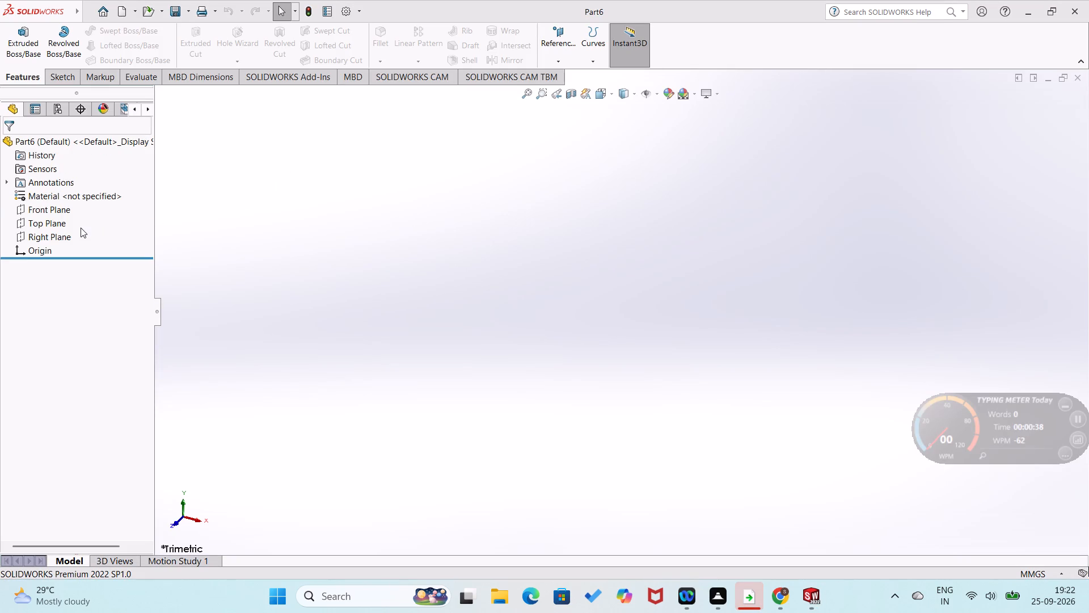
Sketch a circle with a radius of about 22 mm centred on the origin on the Front Plane.
{"action": "left_click", "coordinate": [39, 208]}
{"action": "left_click", "coordinate": [57, 191]}
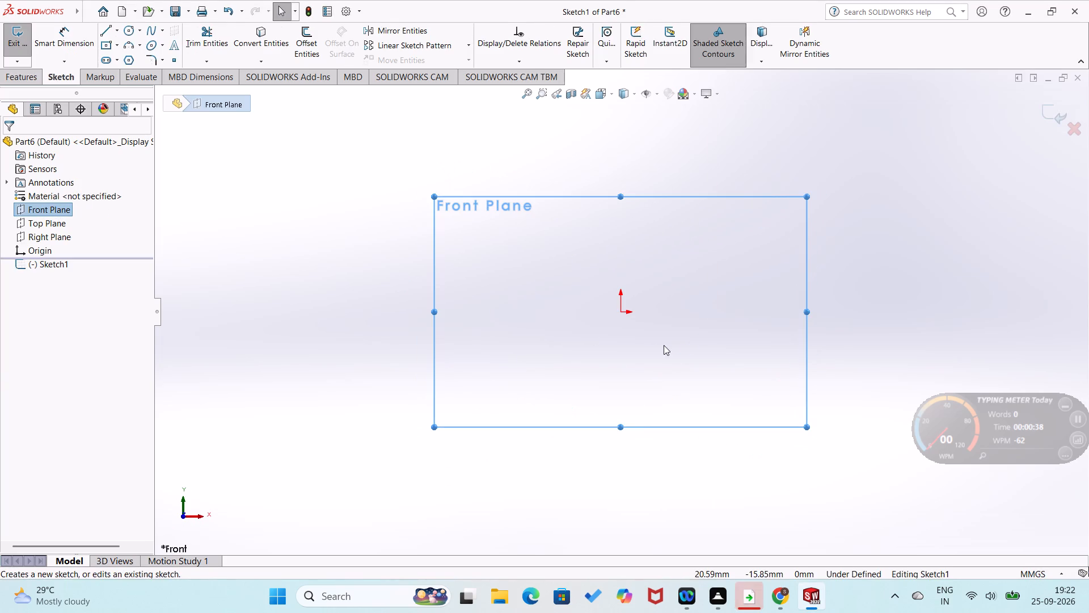
{"action": "right_click_drag", "start_coordinate": [660, 347], "coordinate": [576, 368]}
{"action": "right_click_drag", "start_coordinate": [614, 337], "coordinate": [680, 241]}
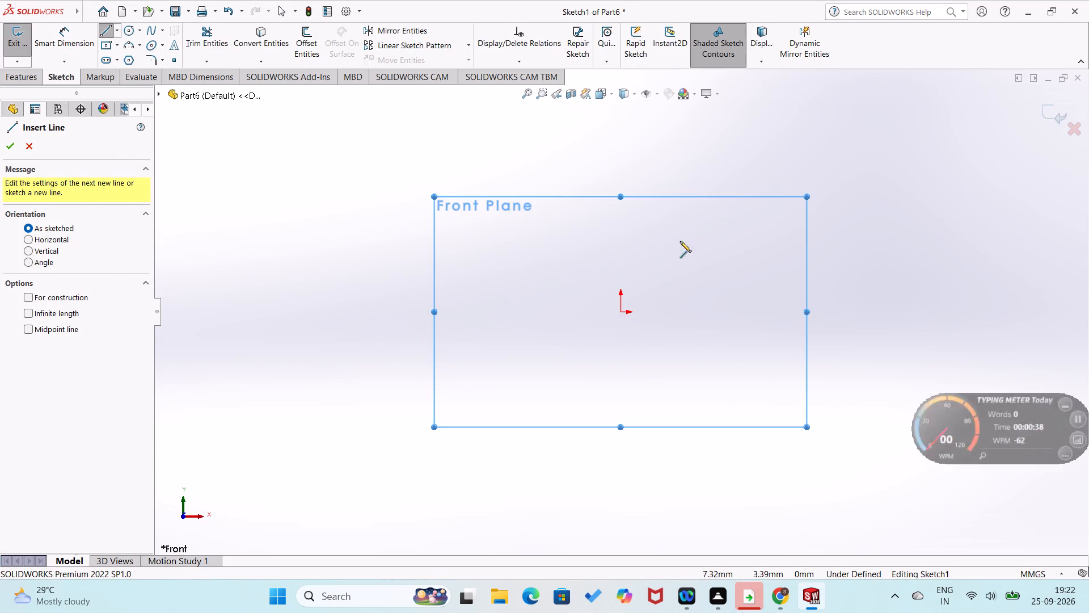
{"action": "right_click_drag", "start_coordinate": [680, 241], "coordinate": [715, 203]}
{"action": "left_click", "coordinate": [622, 313]}
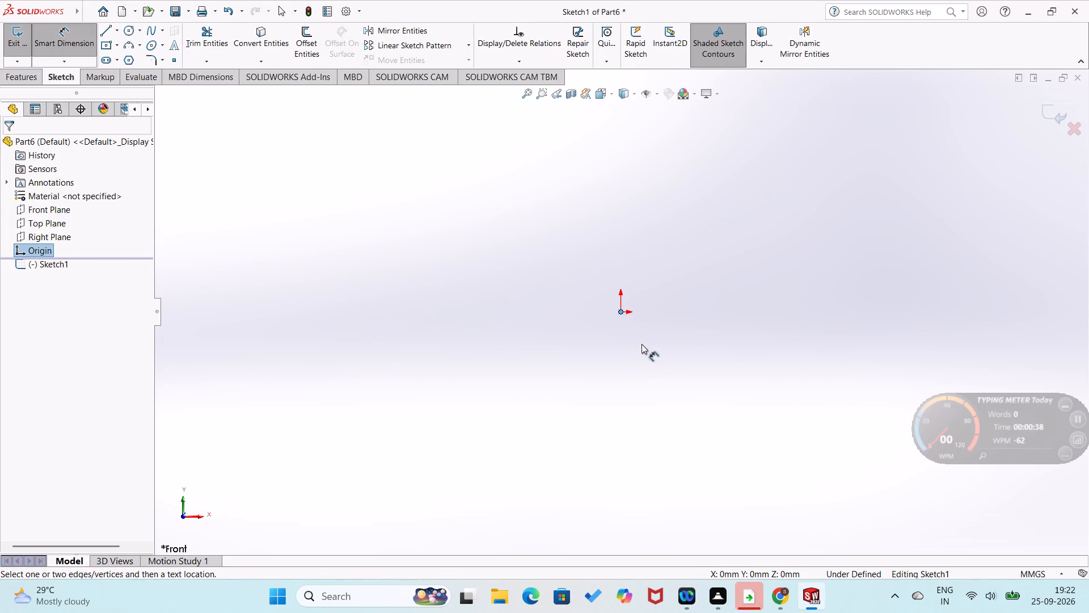
{"action": "right_click_drag", "start_coordinate": [641, 343], "coordinate": [825, 332]}
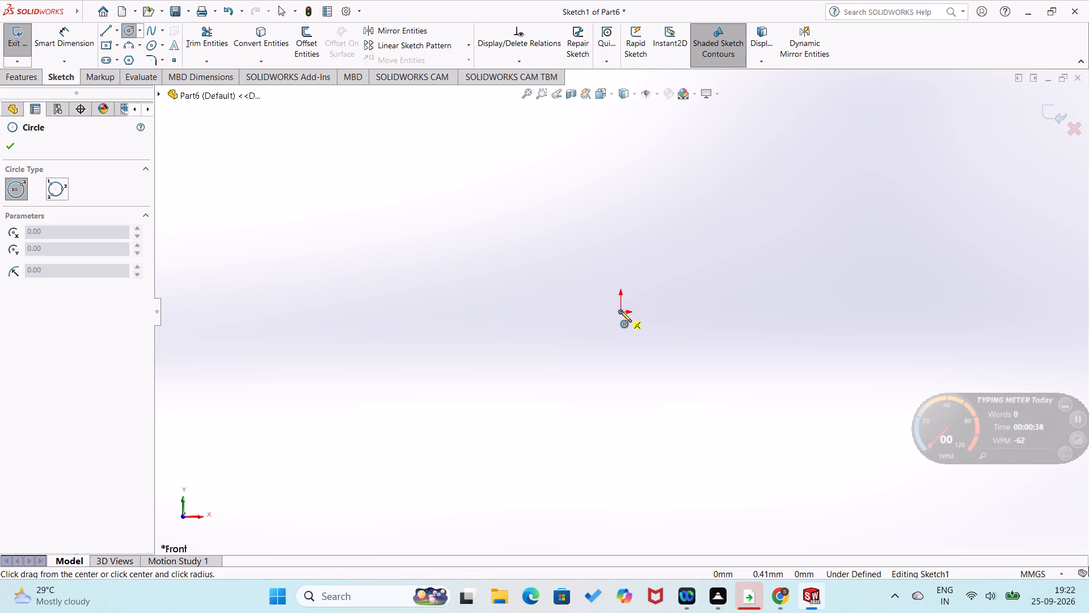
{"action": "left_click", "coordinate": [621, 311]}
{"action": "left_click", "coordinate": [646, 351]}
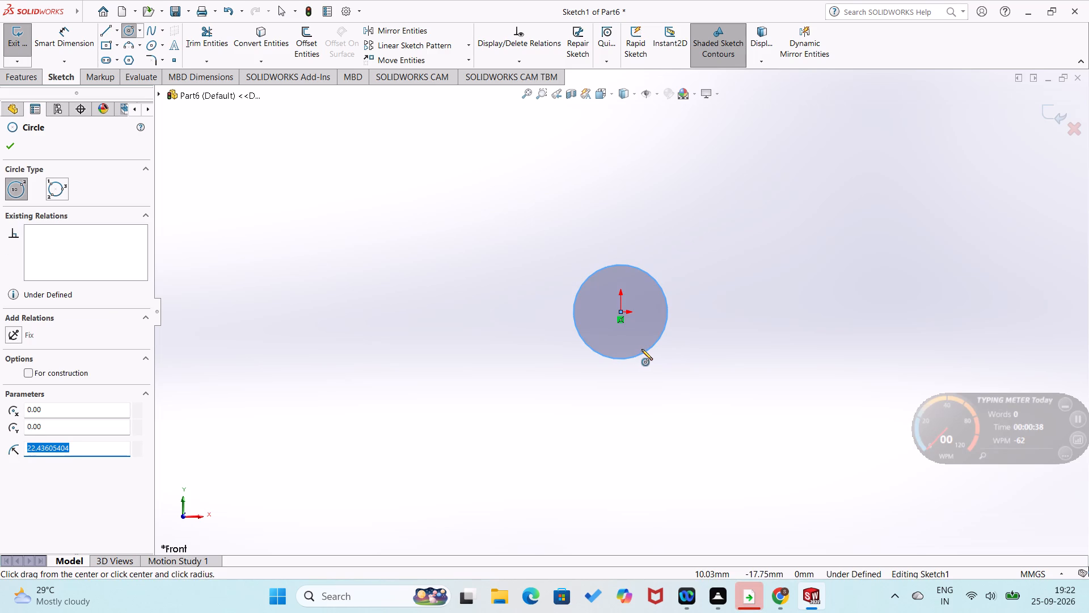
Dimension the circle's diameter as 6 mm.
{"action": "right_click_drag", "start_coordinate": [676, 362], "coordinate": [704, 259]}
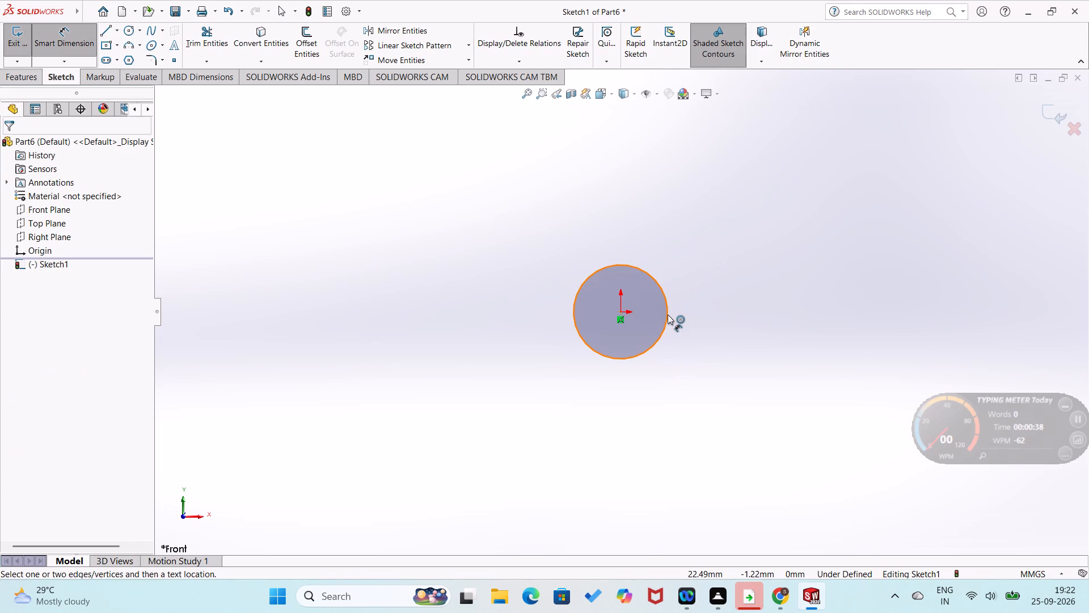
{"action": "left_click", "coordinate": [668, 314]}
{"action": "left_click", "coordinate": [693, 315]}
{"action": "key", "text": "6"}
{"action": "key", "text": "Return"}
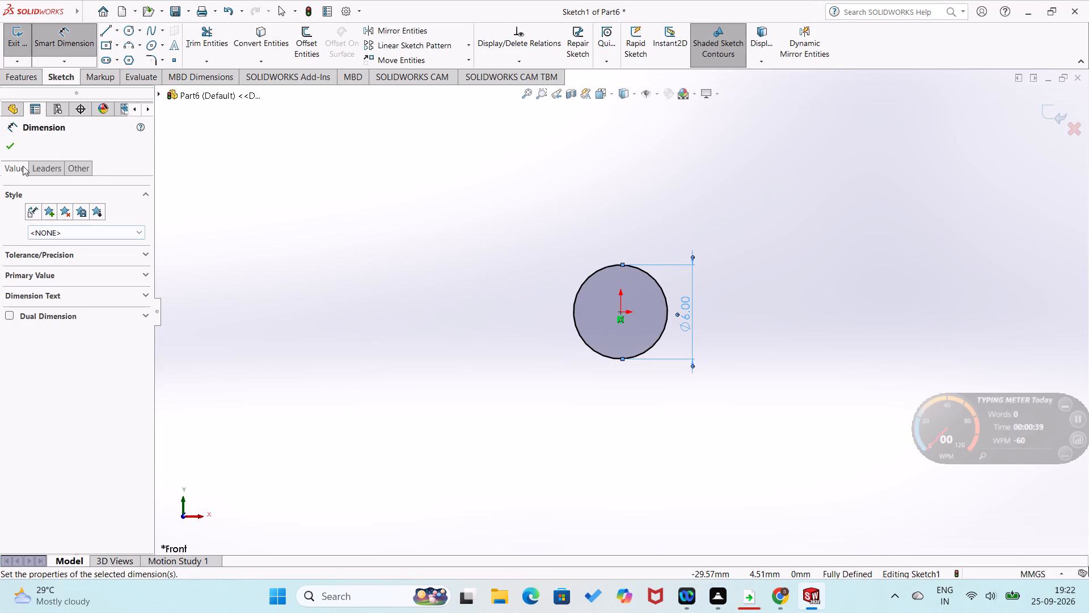
Set up a blind Extruded Boss of the circle with a depth of 20 mm.
{"action": "left_click", "coordinate": [26, 77]}
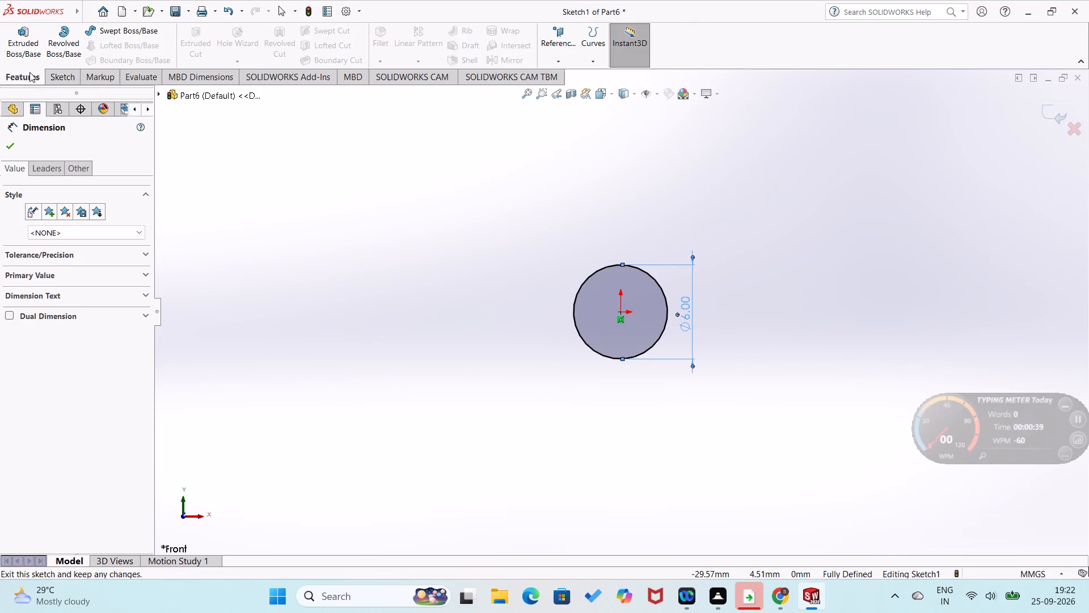
{"action": "left_click", "coordinate": [29, 65]}
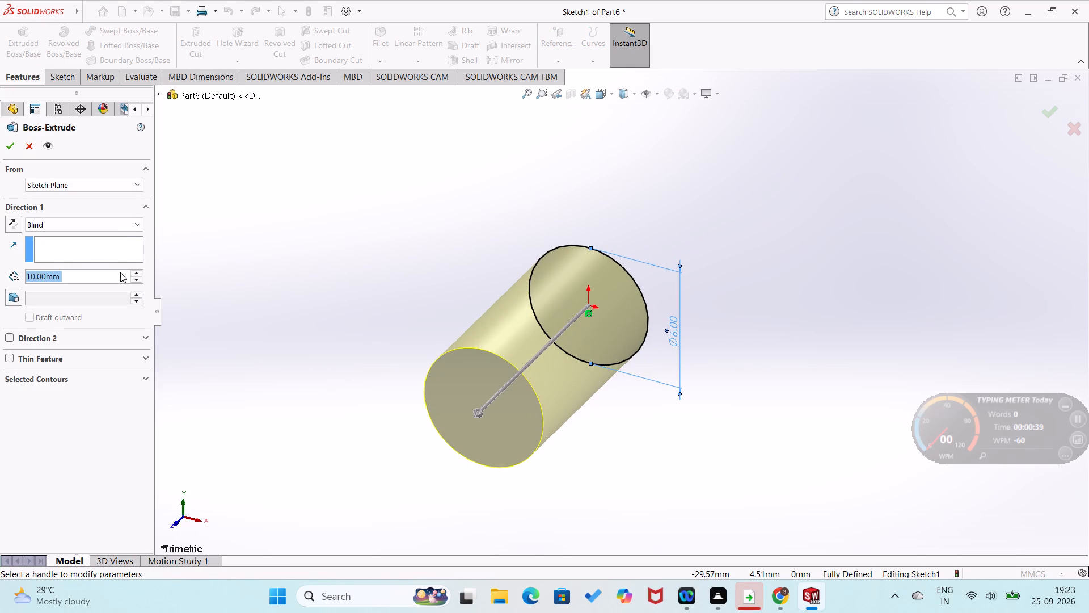
{"action": "left_click", "coordinate": [135, 272]}
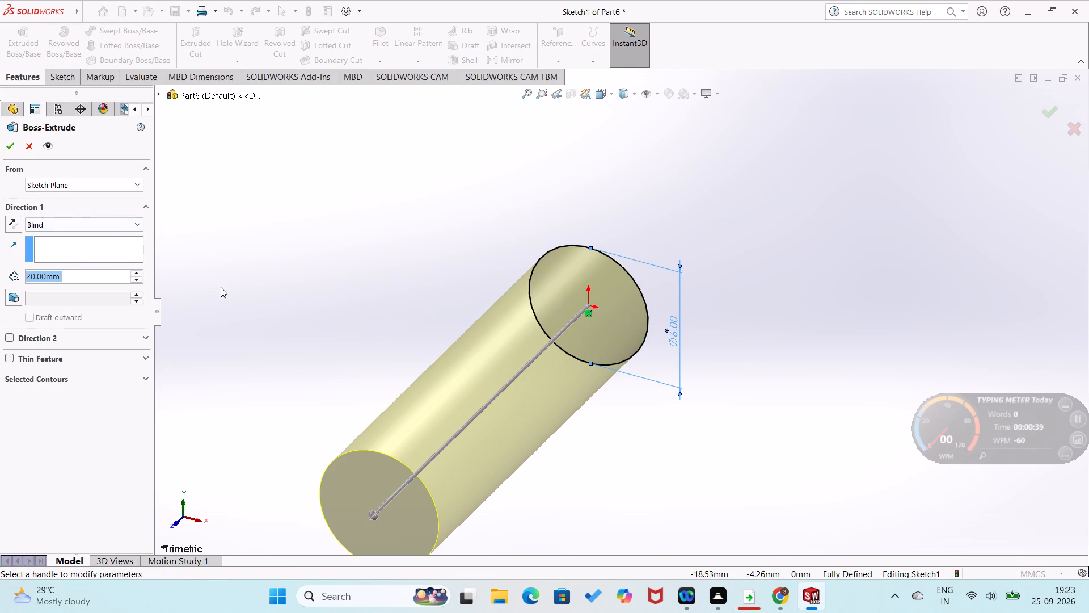
{"action": "middle_click_drag", "start_coordinate": [223, 289], "coordinate": [311, 151]}
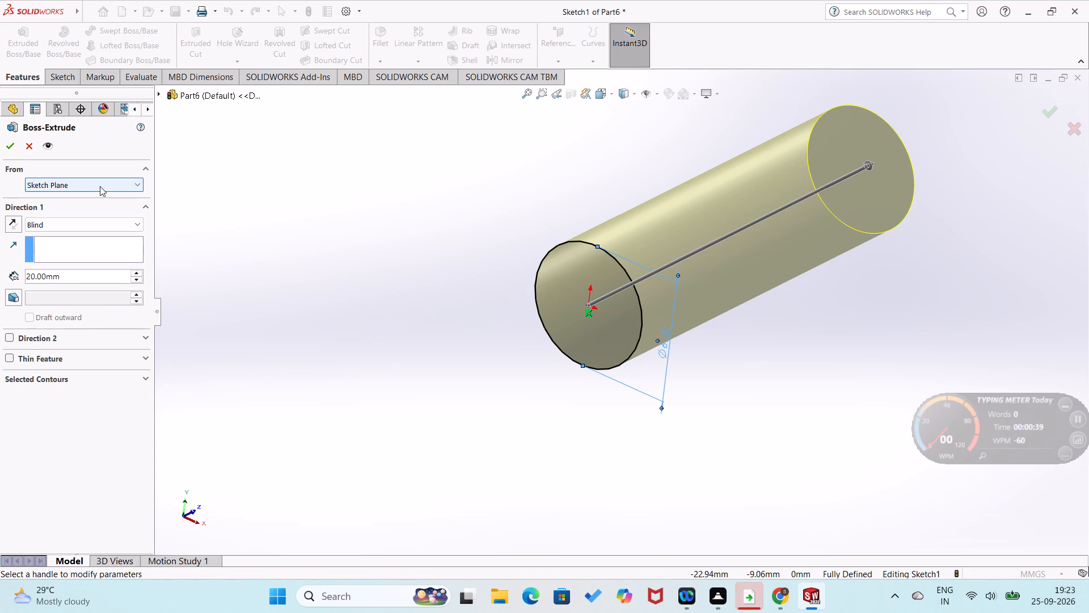
{"action": "double_click", "coordinate": [132, 273]}
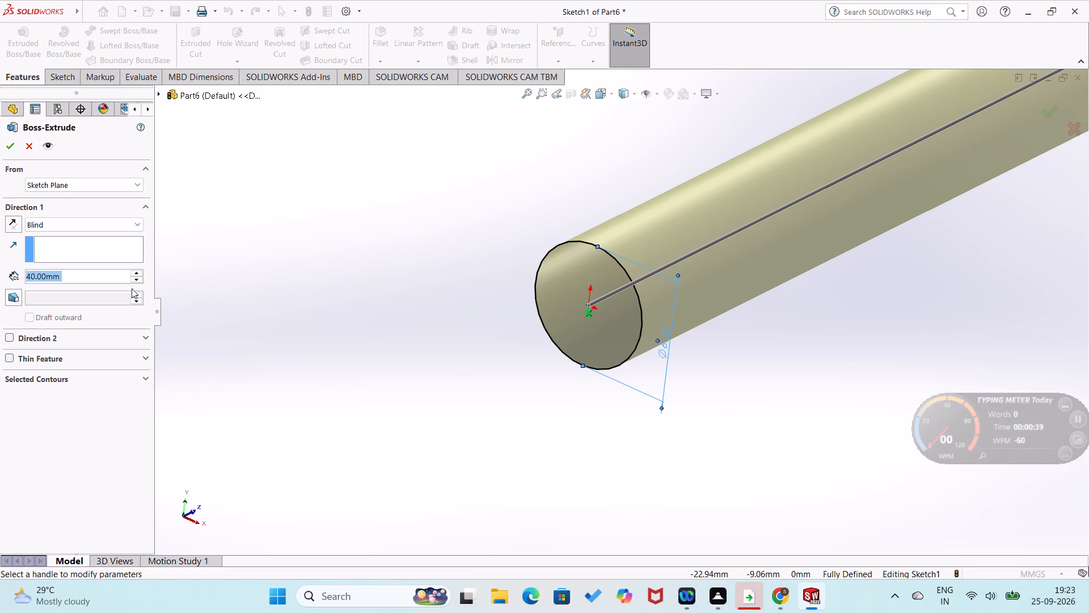
{"action": "double_click", "coordinate": [136, 283]}
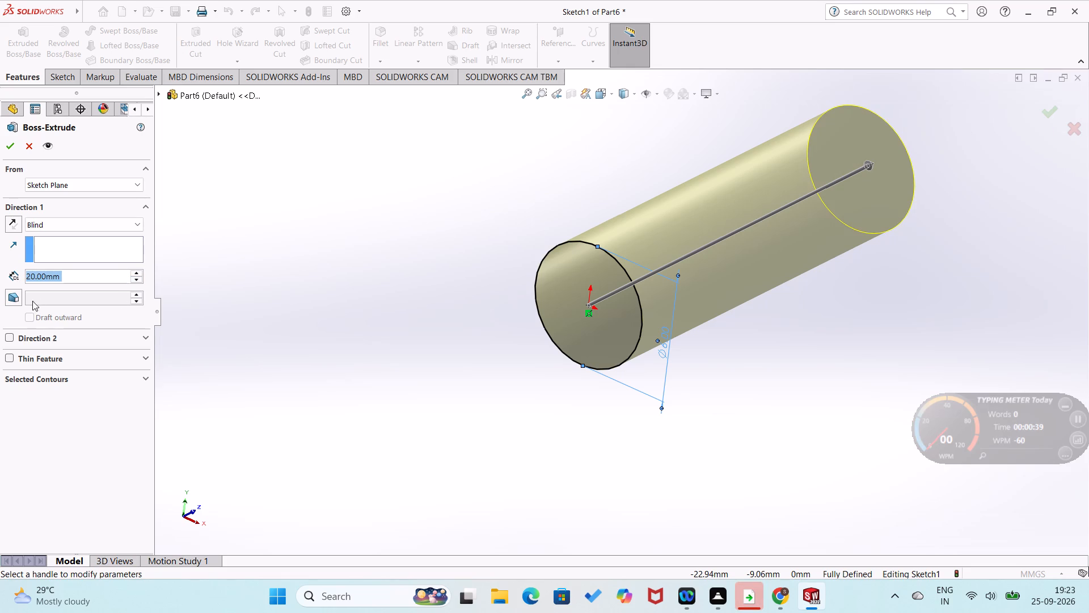
Turn on draft for the extrusion, trying an inward angle of 3° and going back to 1°.
{"action": "left_click", "coordinate": [15, 293]}
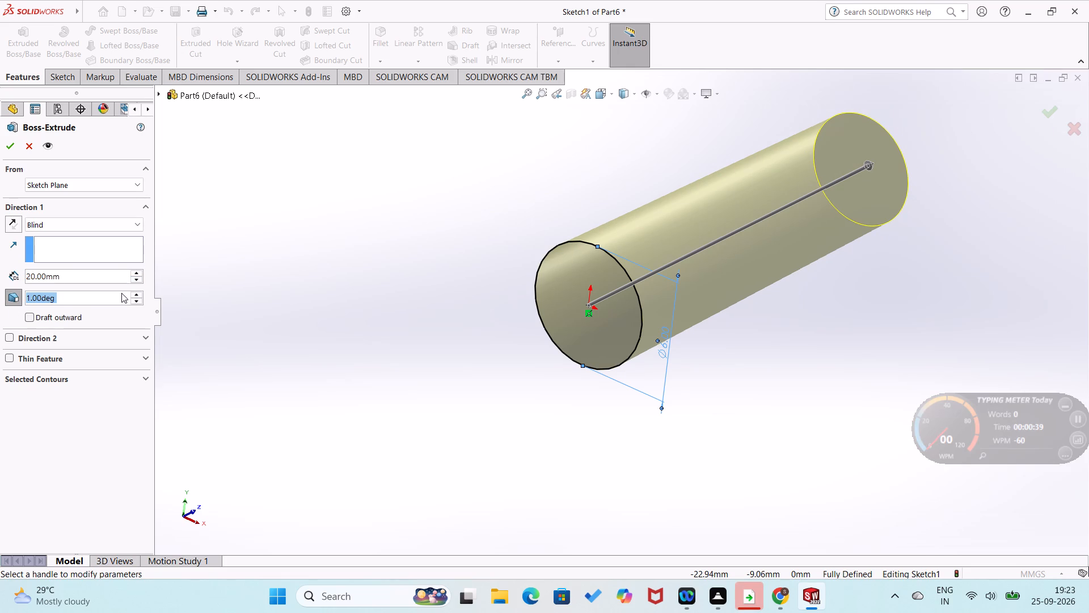
{"action": "left_click", "coordinate": [138, 297]}
{"action": "left_click", "coordinate": [138, 297]}
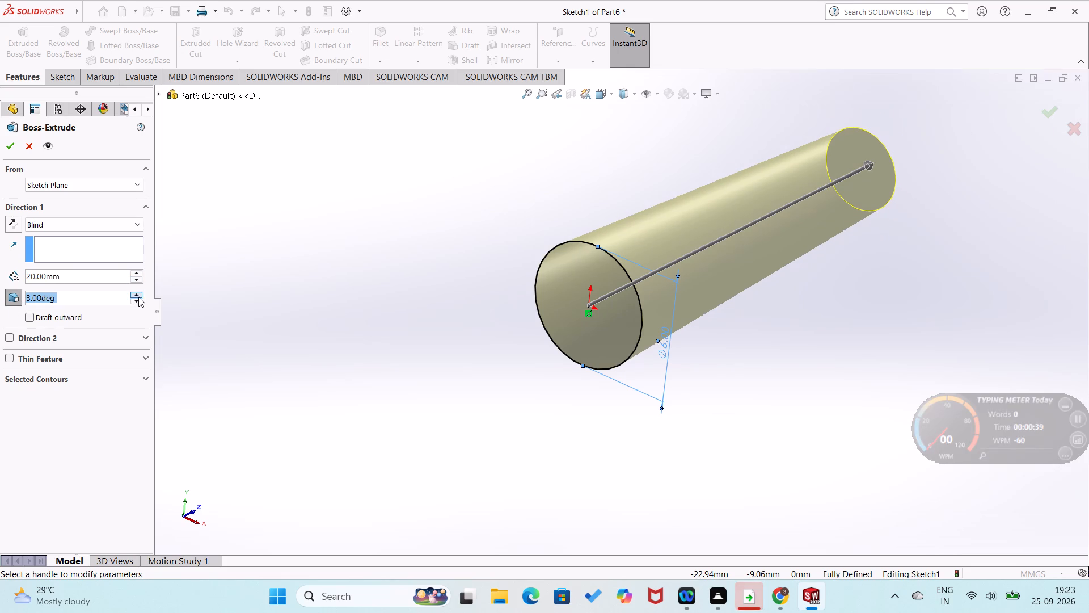
{"action": "triple_click", "coordinate": [138, 302]}
{"action": "double_click", "coordinate": [138, 303]}
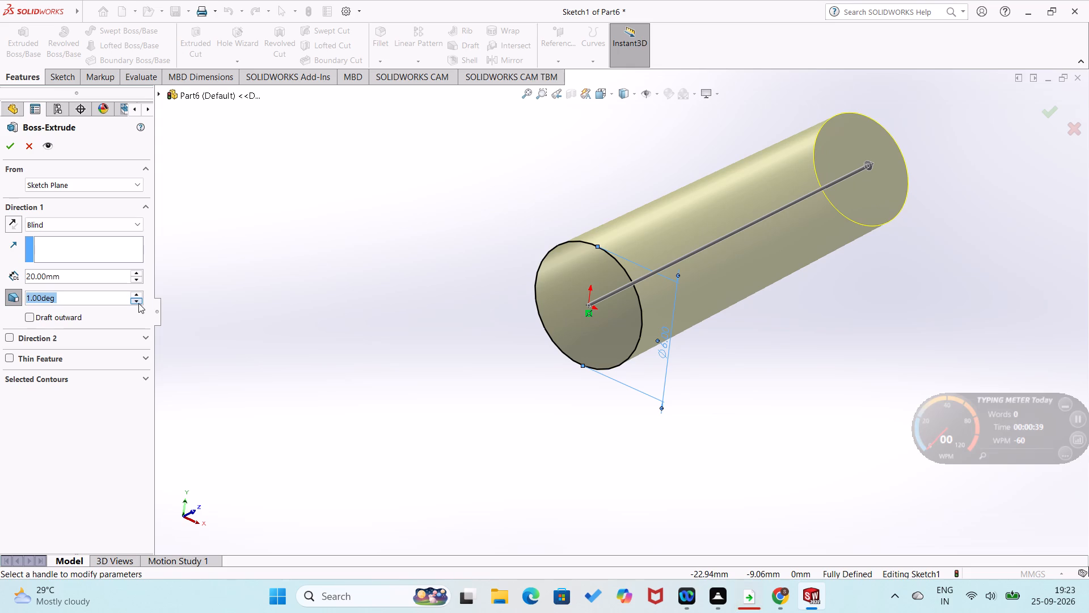
{"action": "left_click", "coordinate": [138, 303]}
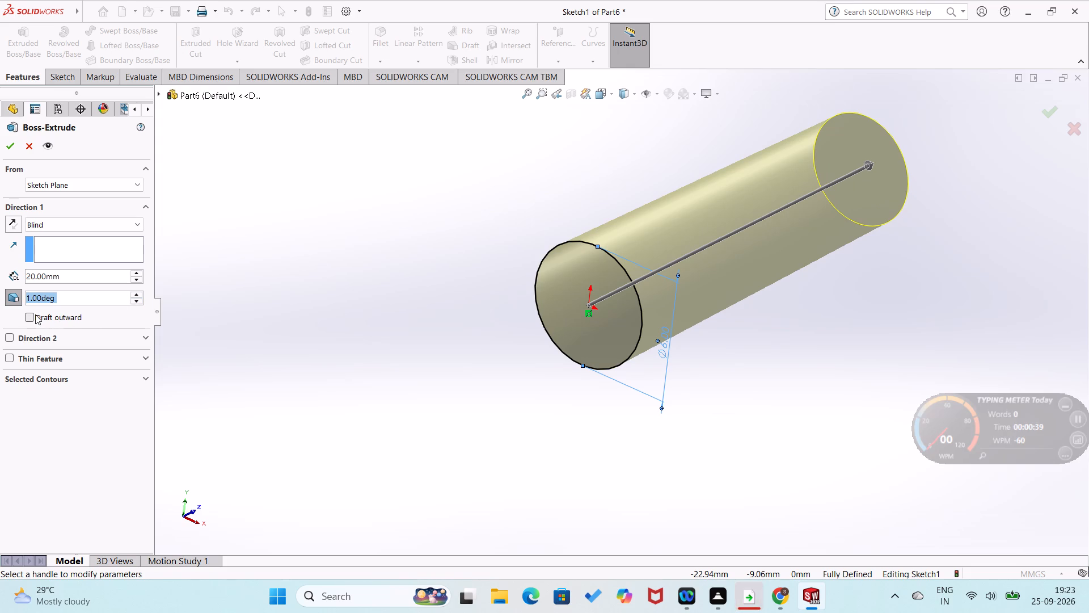
Draft the extrusion outward at 3° and complete the tapered cylinder.
{"action": "left_click", "coordinate": [35, 314]}
{"action": "left_click", "coordinate": [136, 301]}
{"action": "triple_click", "coordinate": [136, 301]}
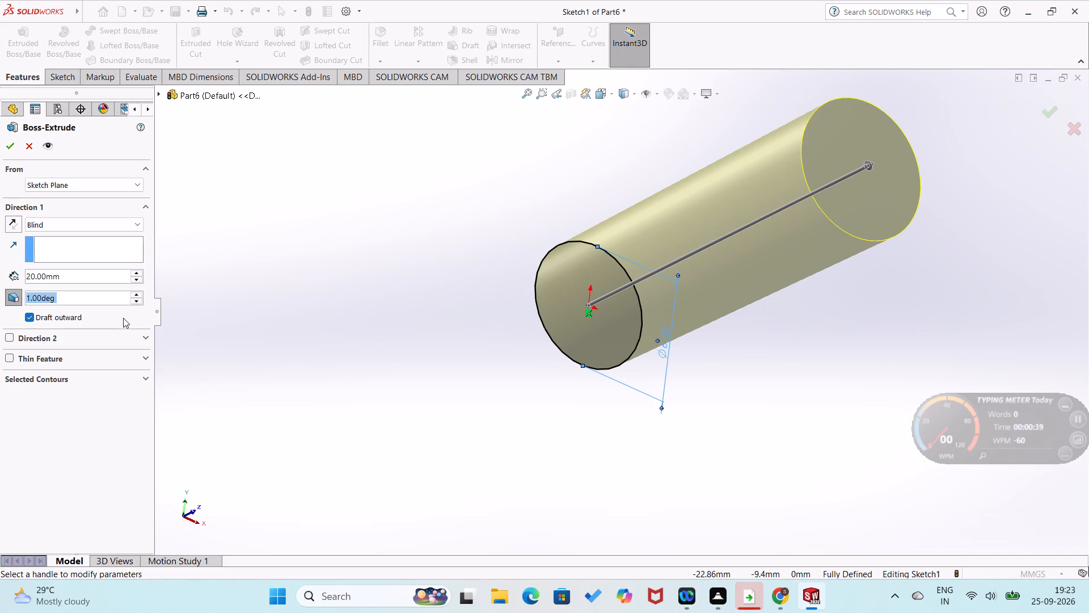
{"action": "triple_click", "coordinate": [140, 302]}
{"action": "double_click", "coordinate": [140, 302]}
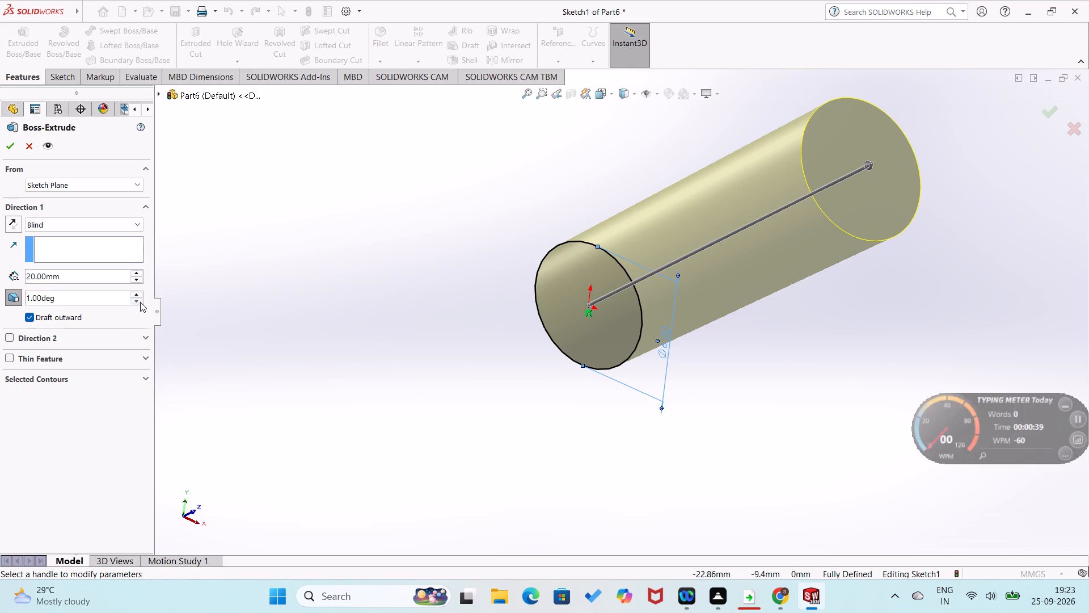
{"action": "middle_click_drag", "start_coordinate": [470, 333], "coordinate": [404, 390]}
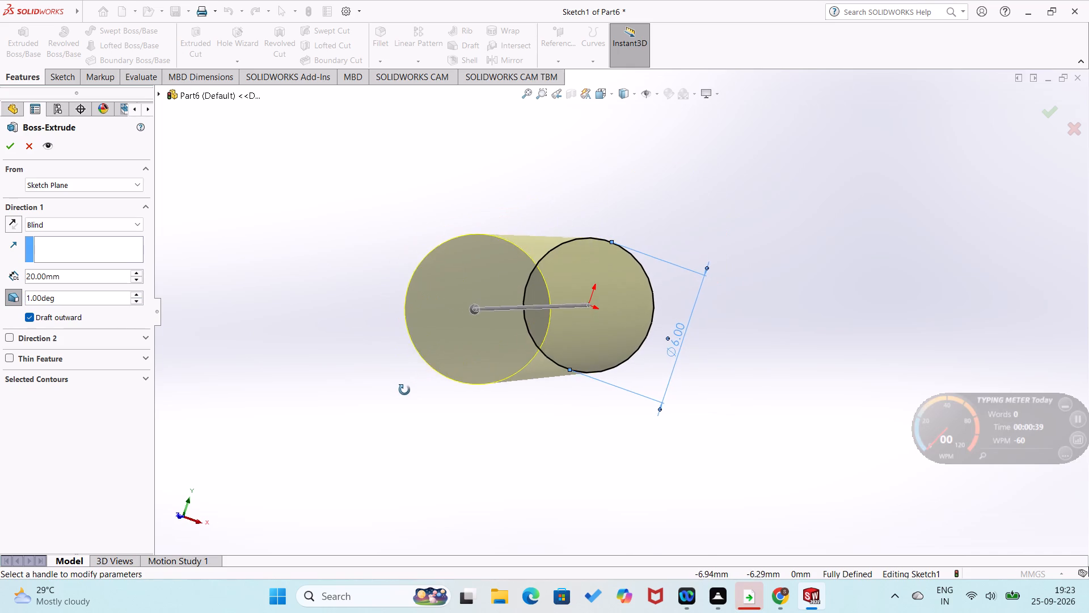
{"action": "middle_click_drag", "start_coordinate": [404, 390], "coordinate": [441, 300]}
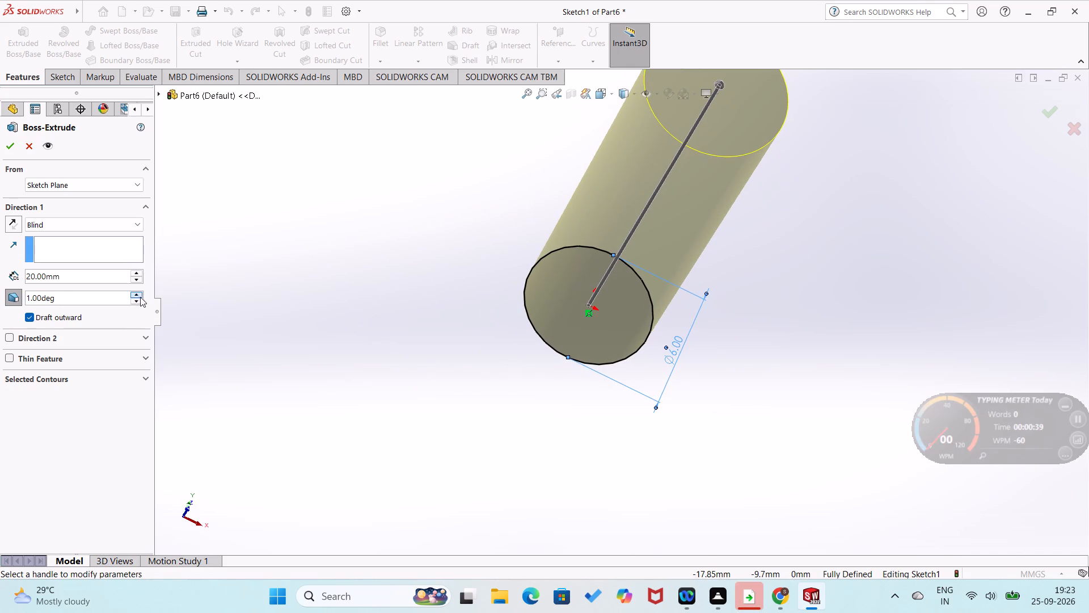
{"action": "triple_click", "coordinate": [137, 300]}
{"action": "double_click", "coordinate": [138, 293]}
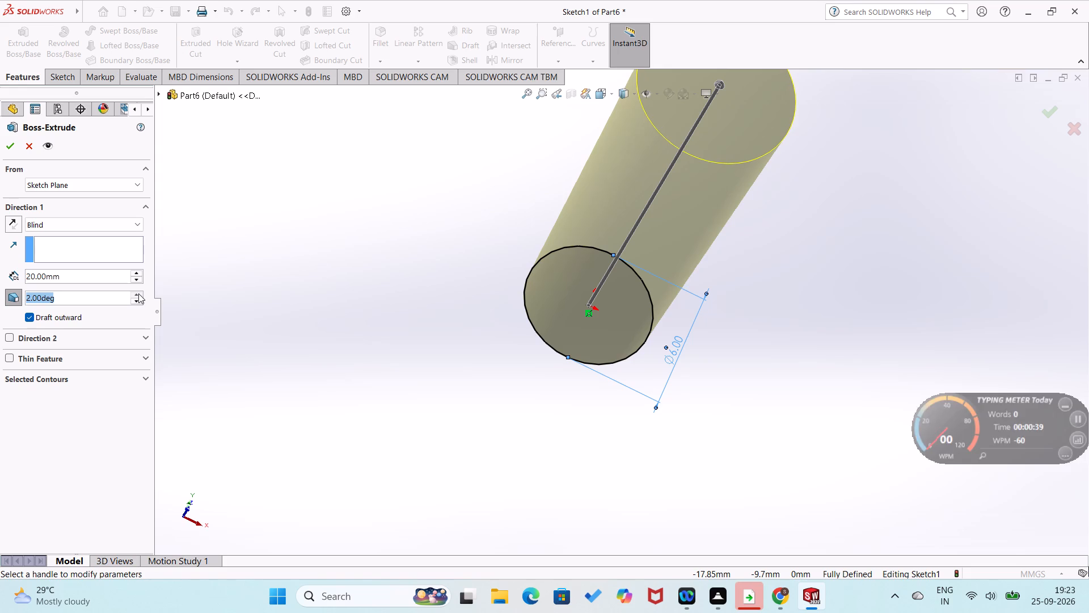
{"action": "left_click", "coordinate": [138, 293]}
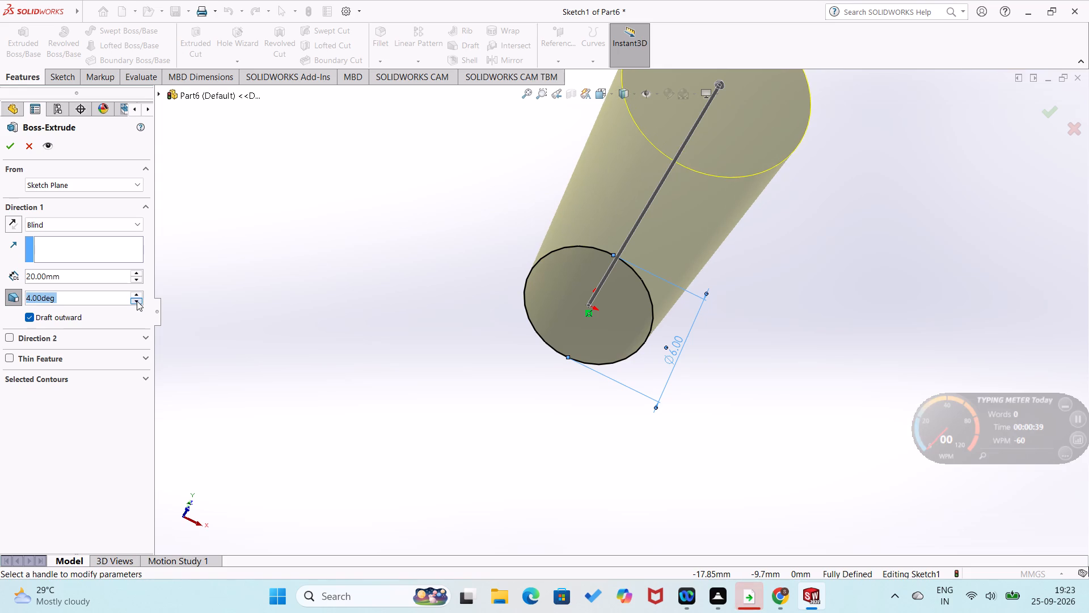
{"action": "left_click", "coordinate": [137, 301]}
{"action": "left_click", "coordinate": [5, 148]}
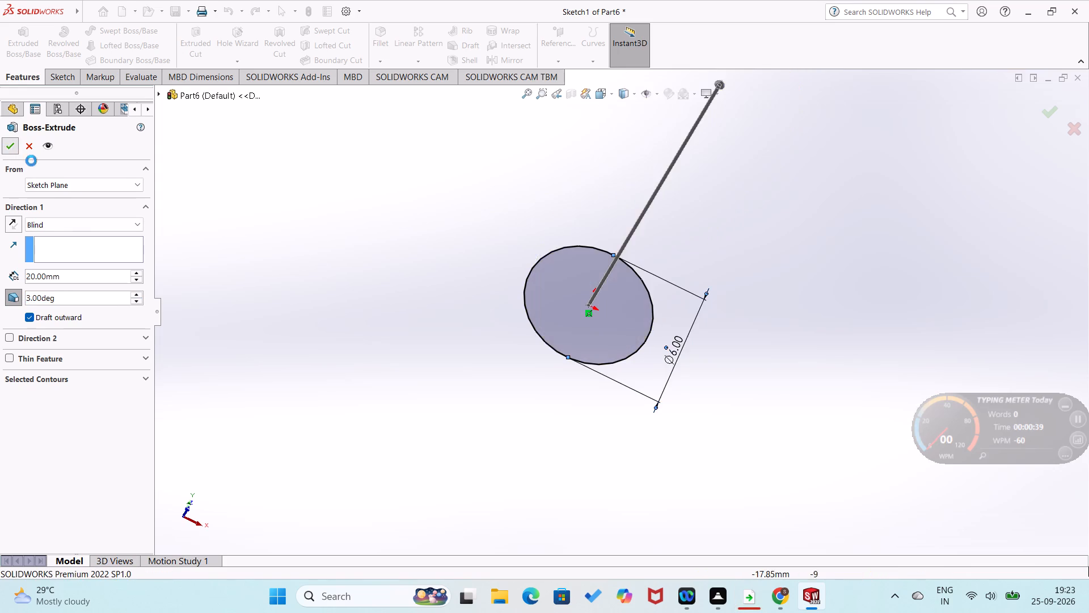
Examine the tapered cylinder from several sides.
{"action": "scroll", "coordinate": [412, 284], "scroll_direction": "up", "scroll_amount": 1}
{"action": "middle_click", "coordinate": [412, 285]}
{"action": "scroll", "coordinate": [420, 306], "scroll_direction": "up", "scroll_amount": 1}
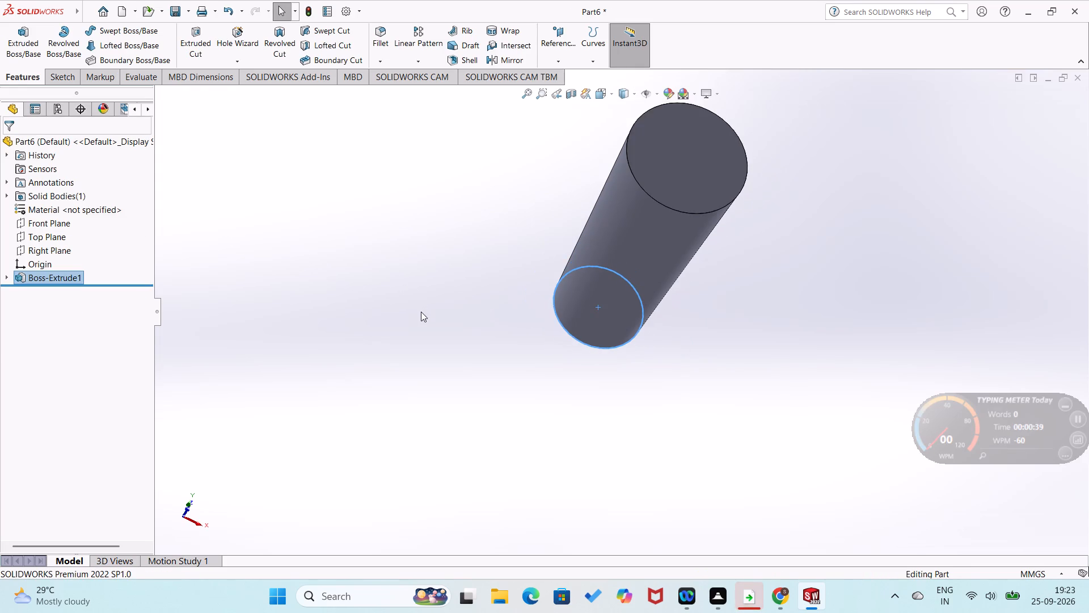
{"action": "middle_click", "coordinate": [421, 312]}
{"action": "middle_click_drag", "start_coordinate": [425, 313], "coordinate": [477, 338]}
{"action": "scroll", "coordinate": [478, 339], "scroll_direction": "up", "scroll_amount": 1}
{"action": "left_click", "coordinate": [452, 377]}
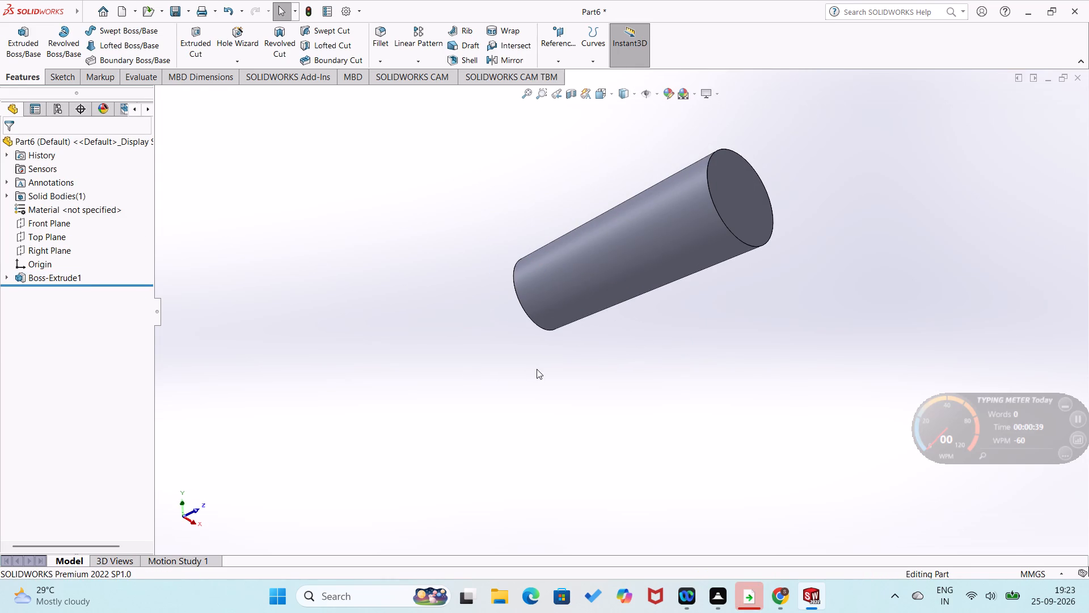
{"action": "middle_click_drag", "start_coordinate": [538, 369], "coordinate": [695, 450]}
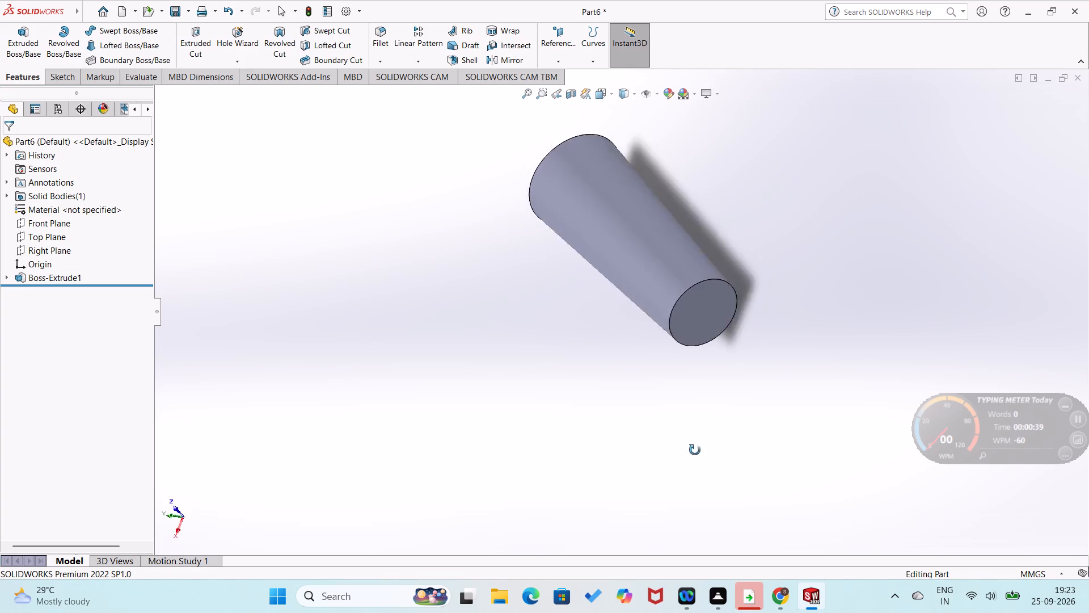
{"action": "middle_click_drag", "start_coordinate": [695, 450], "coordinate": [867, 249]}
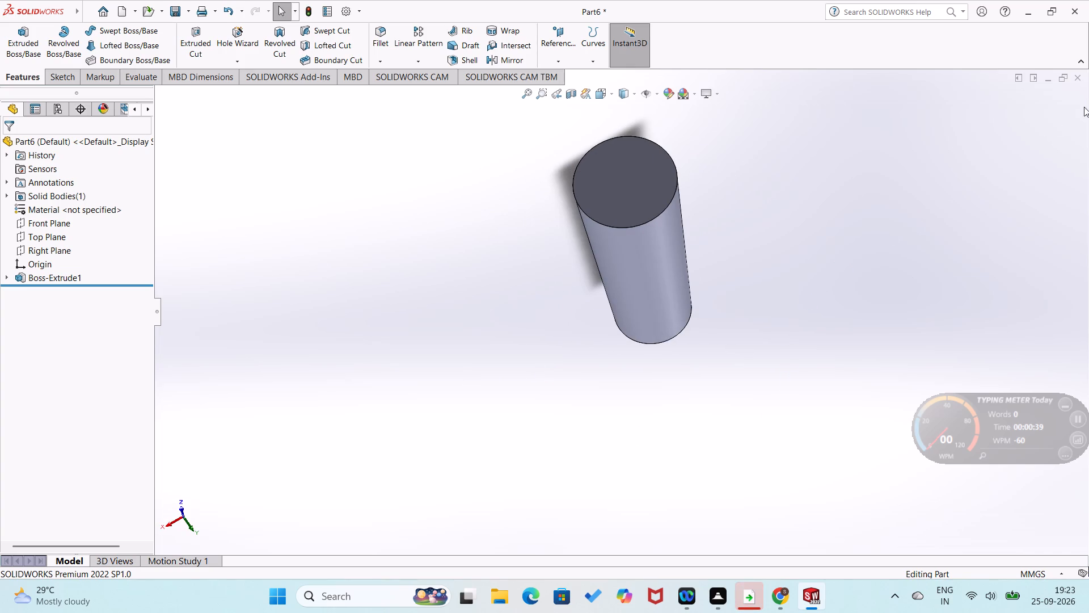
Close the tapered cylinder part without saving its changes.
{"action": "left_click", "coordinate": [1077, 75]}
{"action": "left_click", "coordinate": [552, 317]}
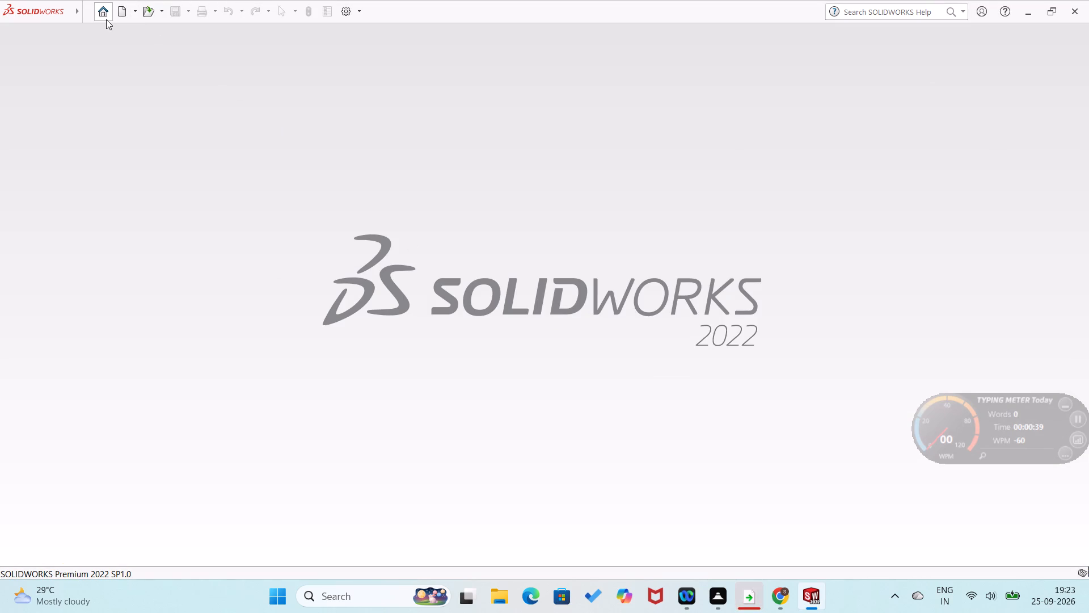
Create a new part document.
{"action": "left_click", "coordinate": [105, 19]}
{"action": "left_click", "coordinate": [290, 161]}
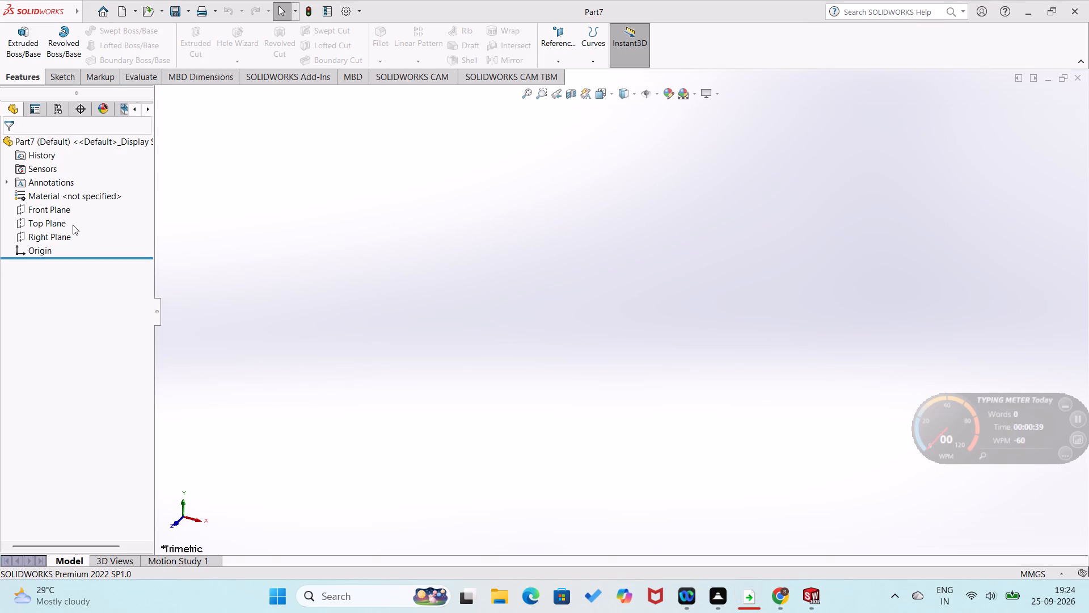
Sketch a closed inverted-L line profile on the Front Plane from the origin, about 65 mm tall with a top flange about 26 mm wide and 10 mm thick.
{"action": "left_click", "coordinate": [49, 216]}
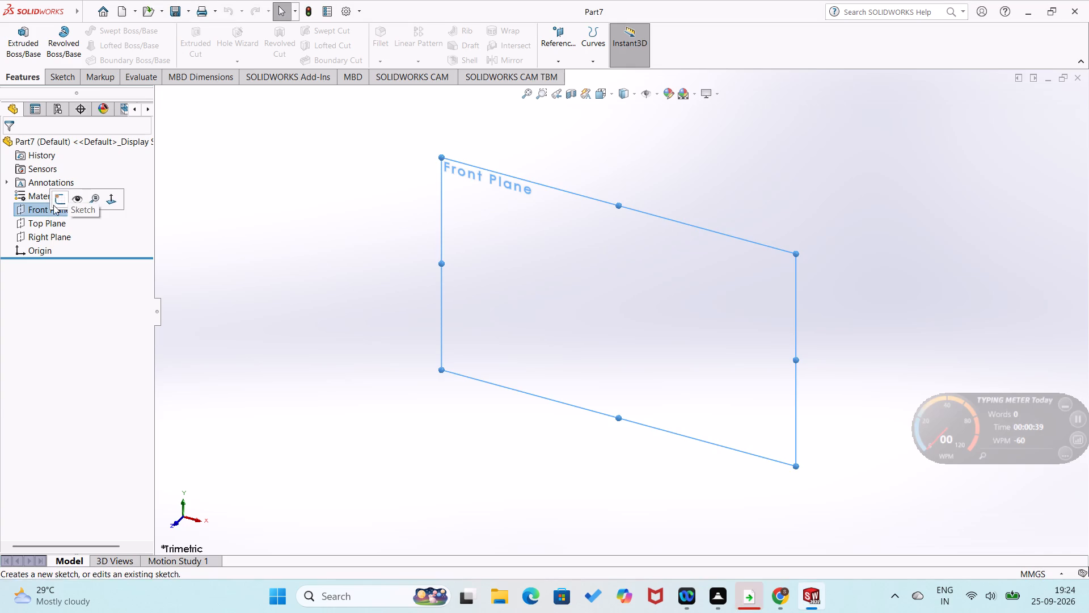
{"action": "left_click", "coordinate": [53, 205]}
{"action": "right_click_drag", "start_coordinate": [542, 328], "coordinate": [442, 349]}
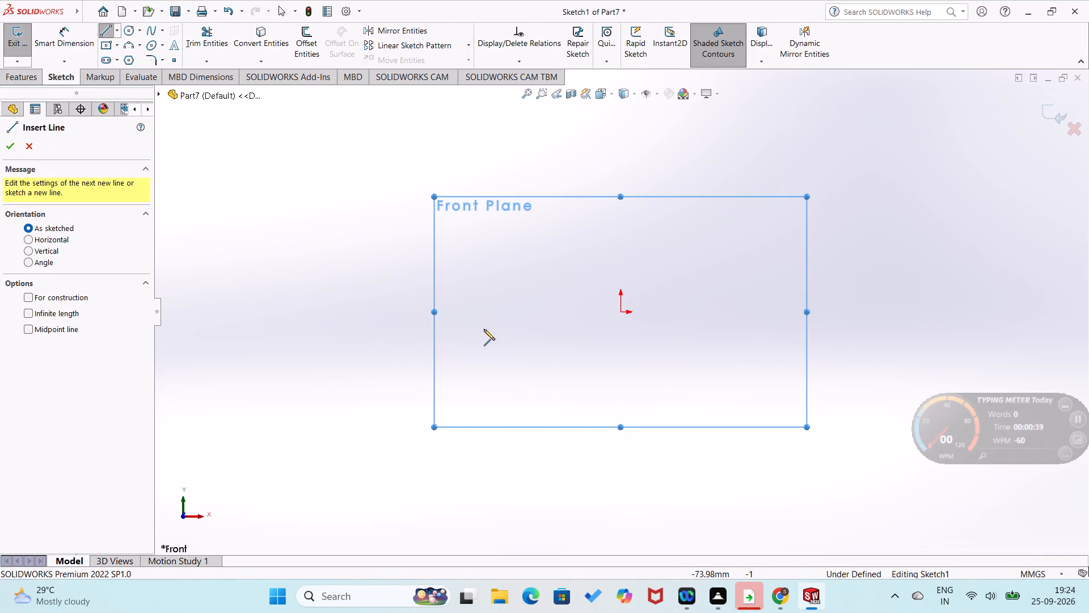
{"action": "left_click", "coordinate": [622, 310]}
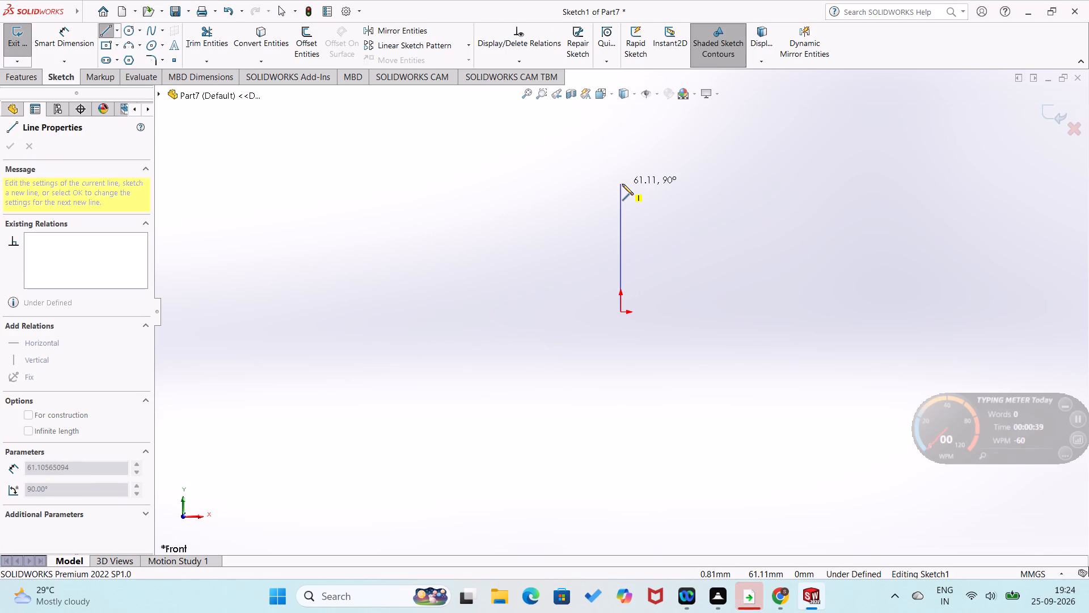
{"action": "left_click", "coordinate": [622, 176]}
{"action": "right_click_drag", "start_coordinate": [651, 174], "coordinate": [590, 199]}
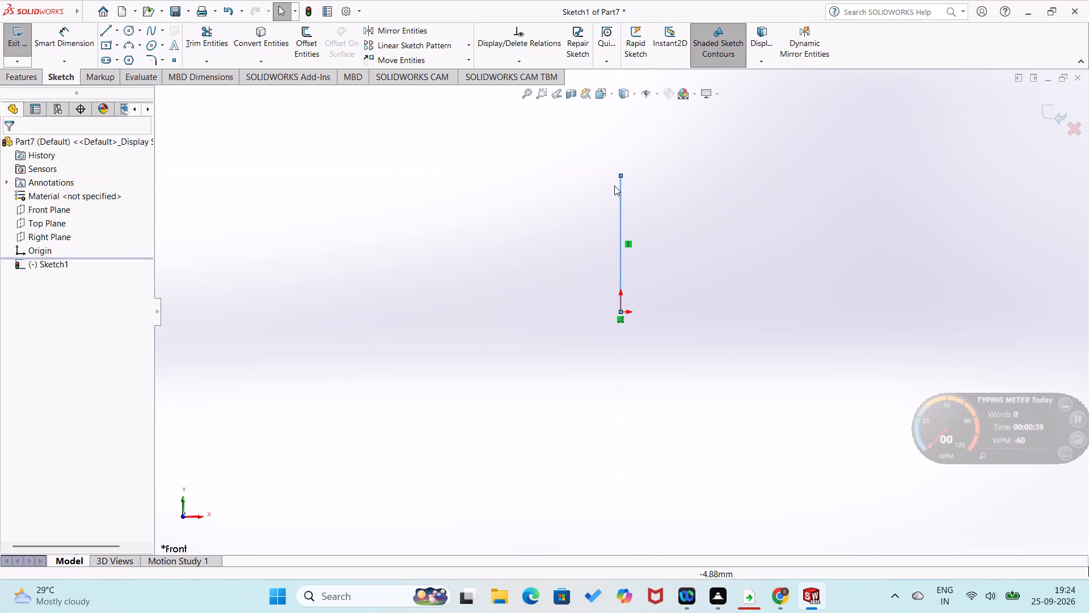
{"action": "right_click_drag", "start_coordinate": [605, 185], "coordinate": [528, 211]}
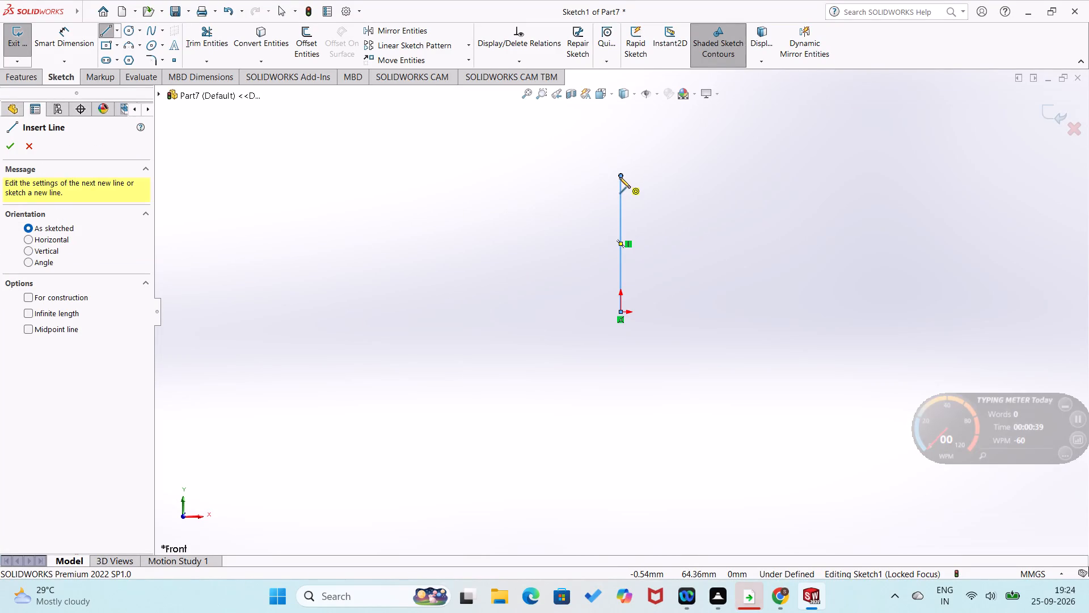
{"action": "left_click", "coordinate": [619, 177]}
{"action": "left_click", "coordinate": [675, 178]}
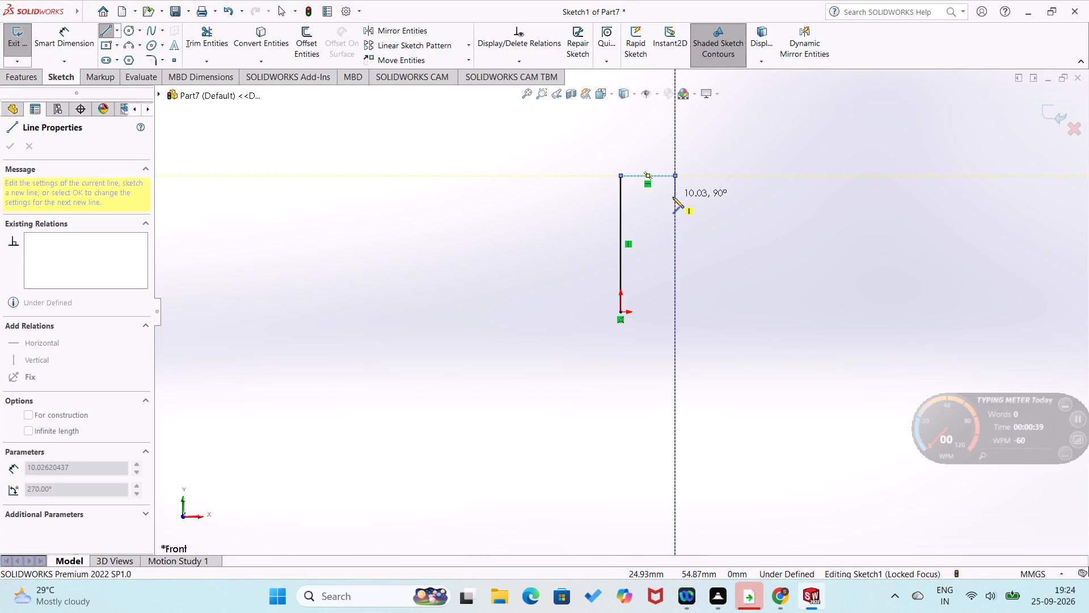
{"action": "left_click", "coordinate": [673, 197]}
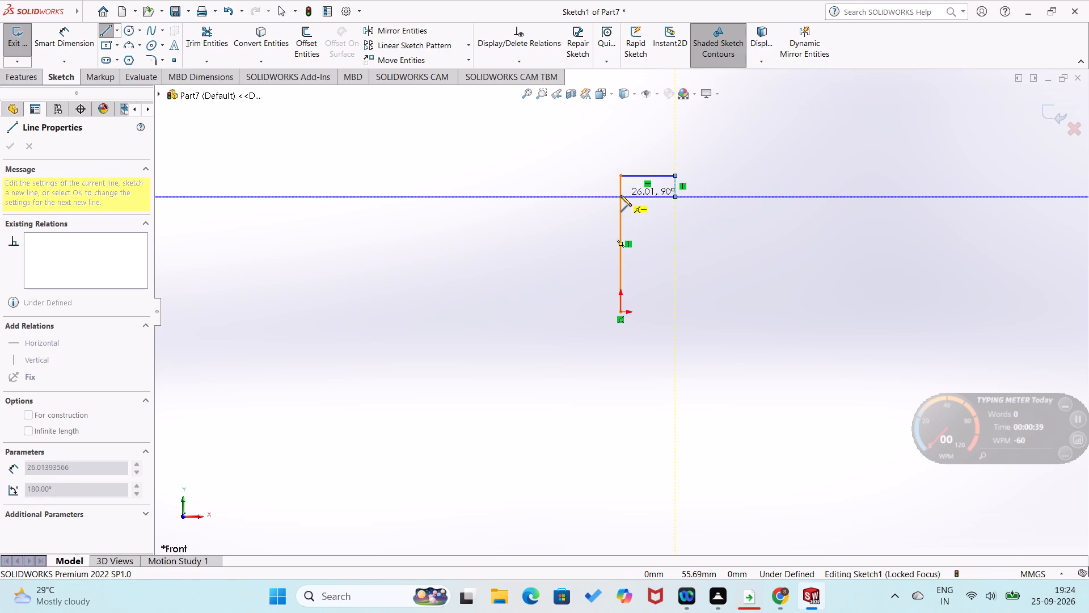
{"action": "left_click", "coordinate": [647, 198]}
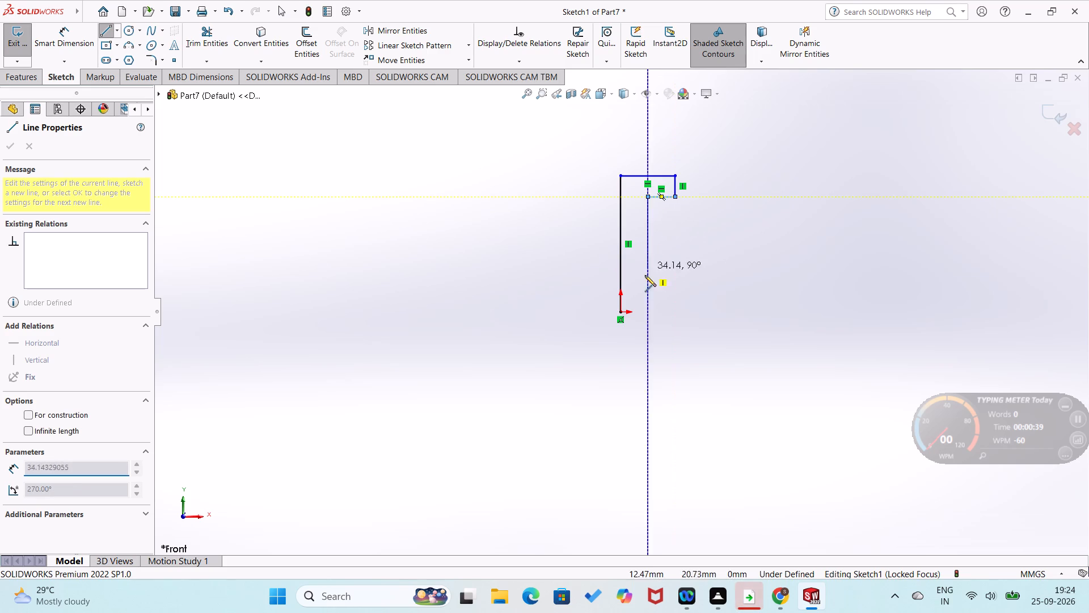
{"action": "left_click", "coordinate": [648, 314]}
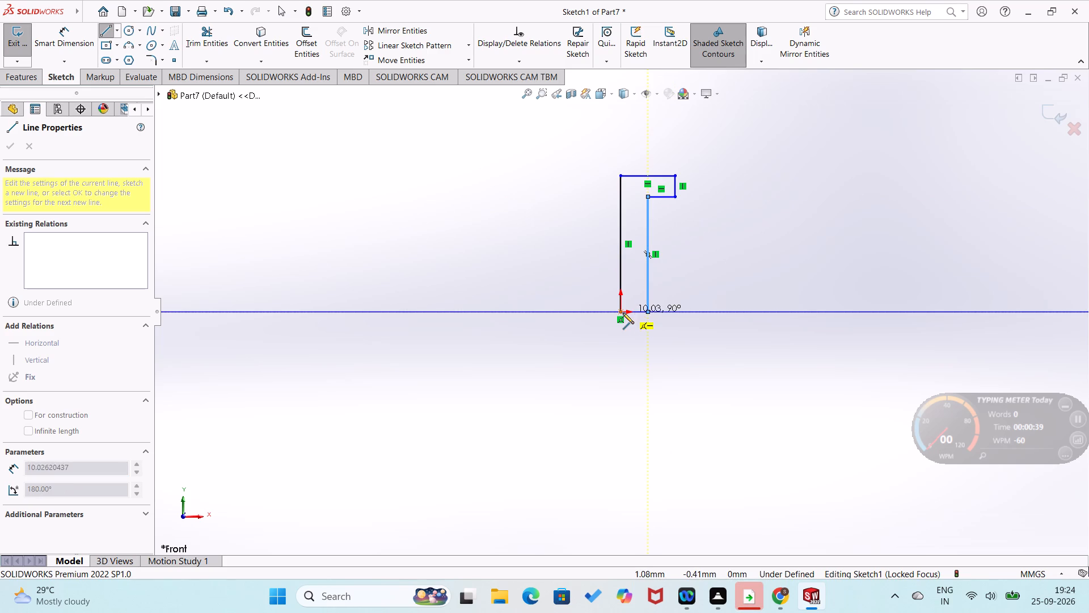
{"action": "left_click", "coordinate": [623, 313]}
Dimension the short vertical end edge of the flange as 12 mm.
{"action": "right_click_drag", "start_coordinate": [577, 330], "coordinate": [617, 204]}
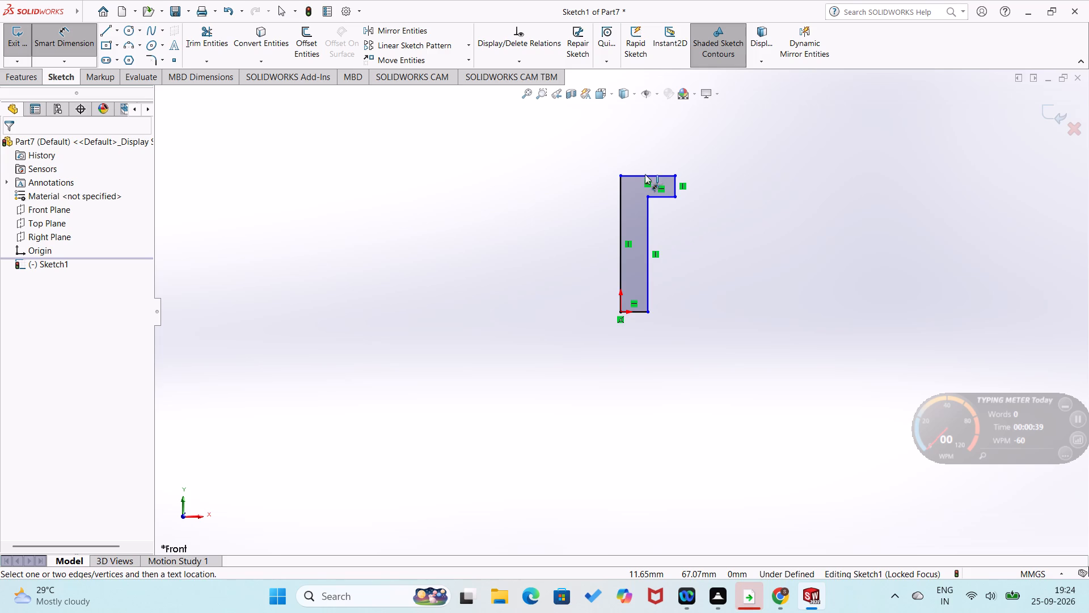
{"action": "left_click", "coordinate": [676, 187]}
{"action": "left_click", "coordinate": [695, 187]}
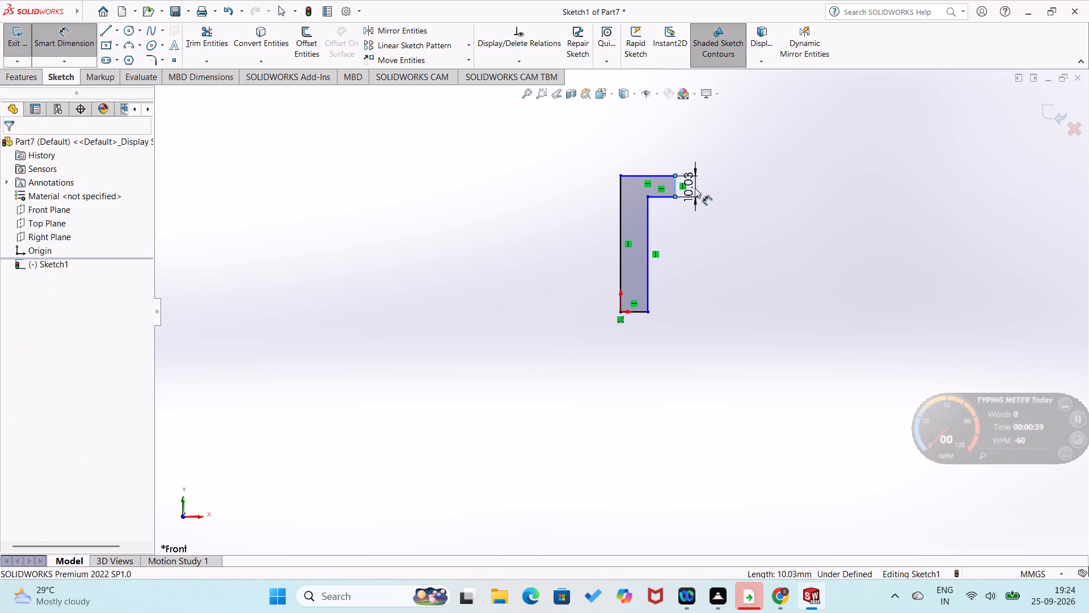
{"action": "type", "text": "12"}
{"action": "key", "text": "Return"}
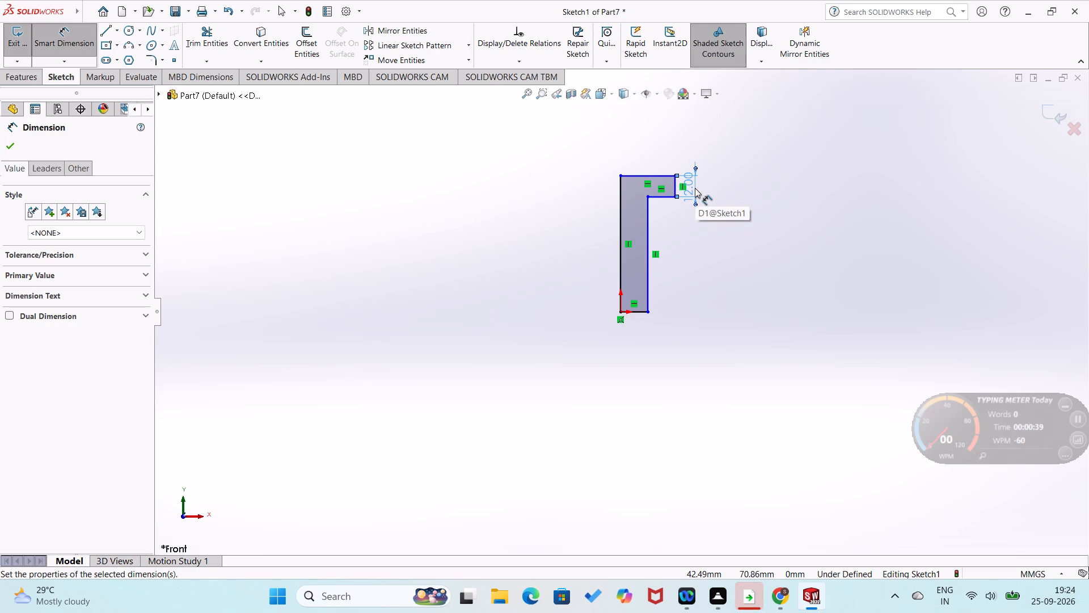
{"action": "left_click", "coordinate": [668, 237]}
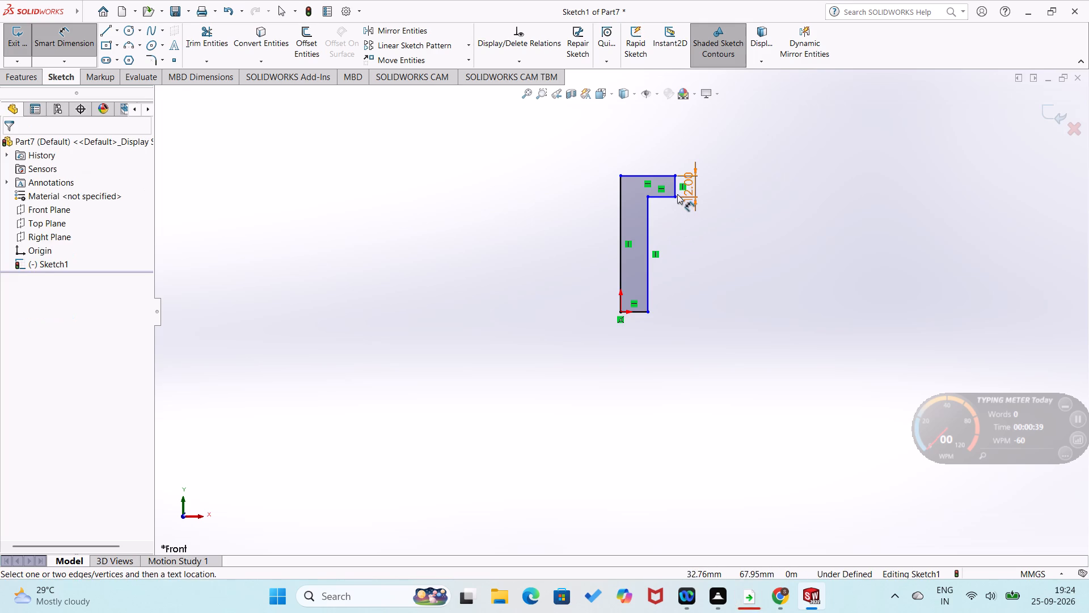
Dimension the vertical distance between the flange's lower outer corner and the origin as 84 mm.
{"action": "left_click", "coordinate": [676, 194]}
{"action": "left_click_drag", "start_coordinate": [621, 312], "coordinate": [626, 312]}
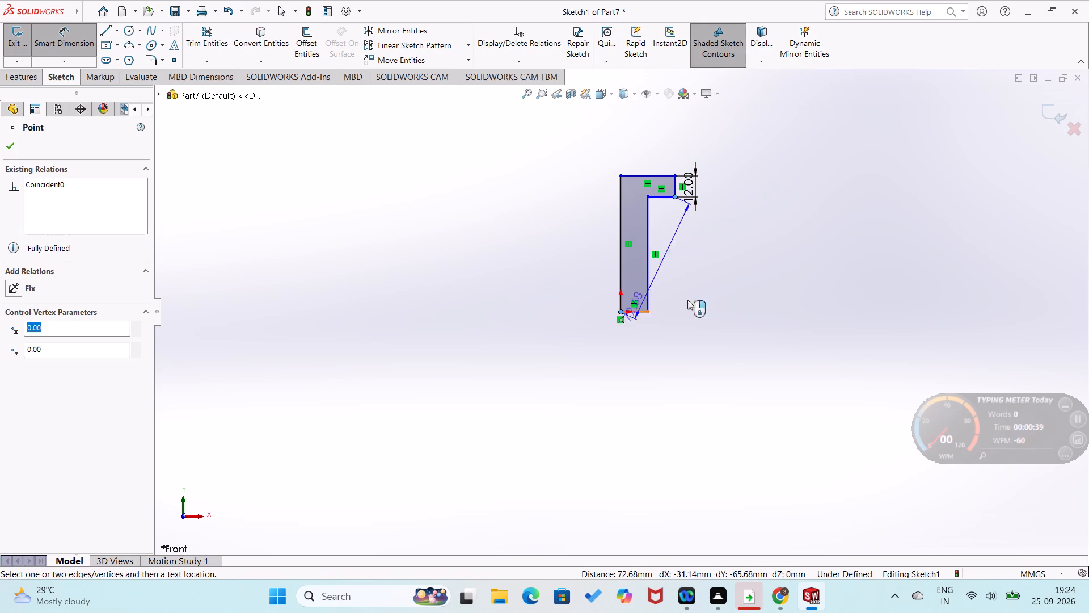
{"action": "left_click", "coordinate": [706, 283]}
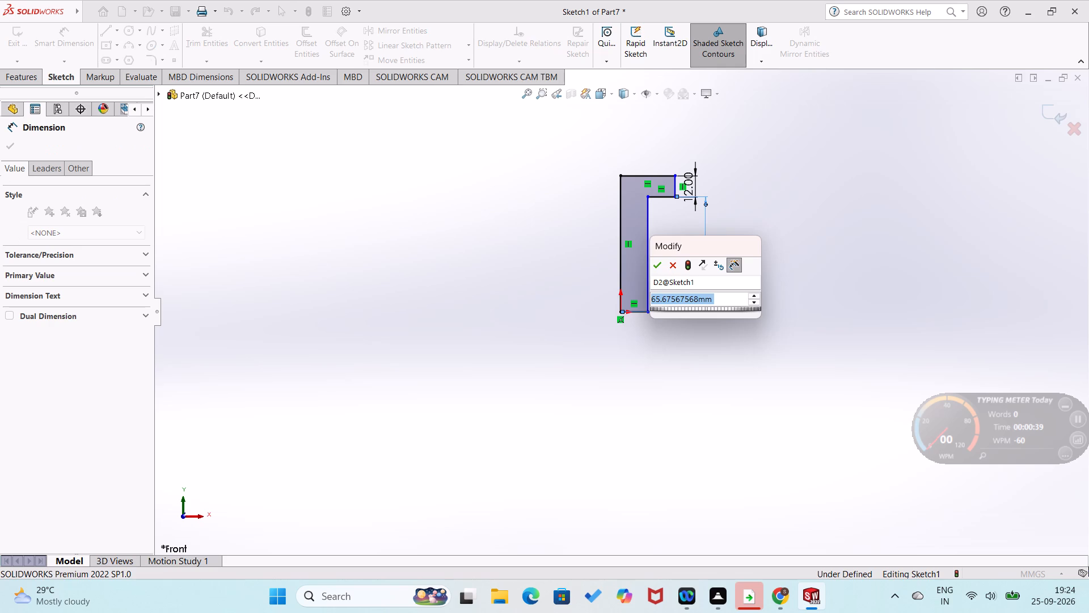
{"action": "type", "text": "84"}
{"action": "key", "text": "Return"}
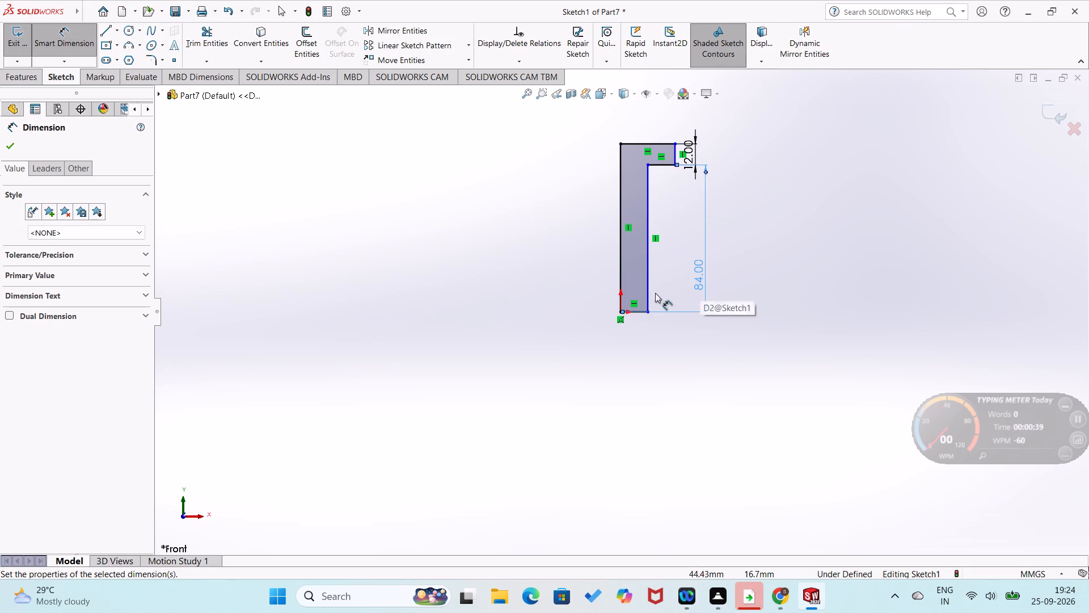
{"action": "left_click", "coordinate": [568, 301]}
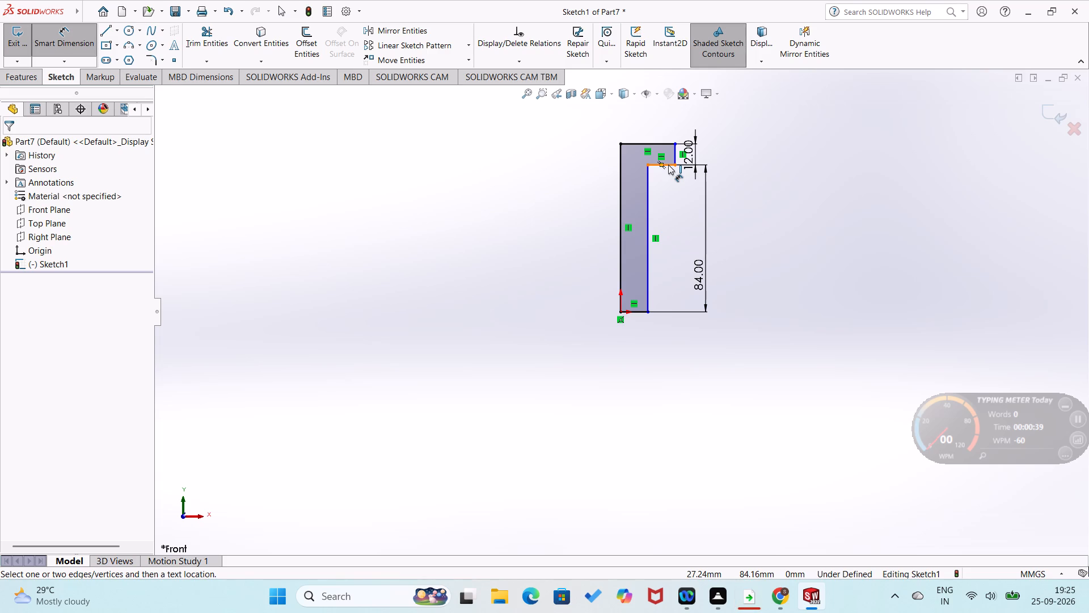
Dimension the flange's horizontal underside edge as 15 mm.
{"action": "left_click", "coordinate": [668, 165]}
{"action": "left_click", "coordinate": [676, 192]}
{"action": "type", "text": "15"}
{"action": "key", "text": "Return"}
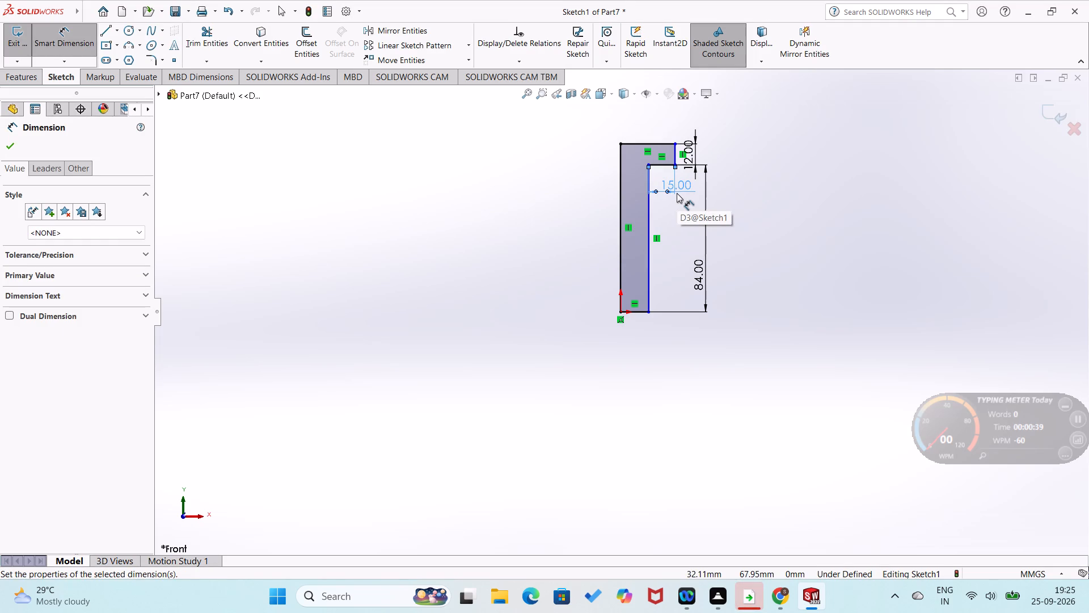
{"action": "left_click", "coordinate": [735, 233]}
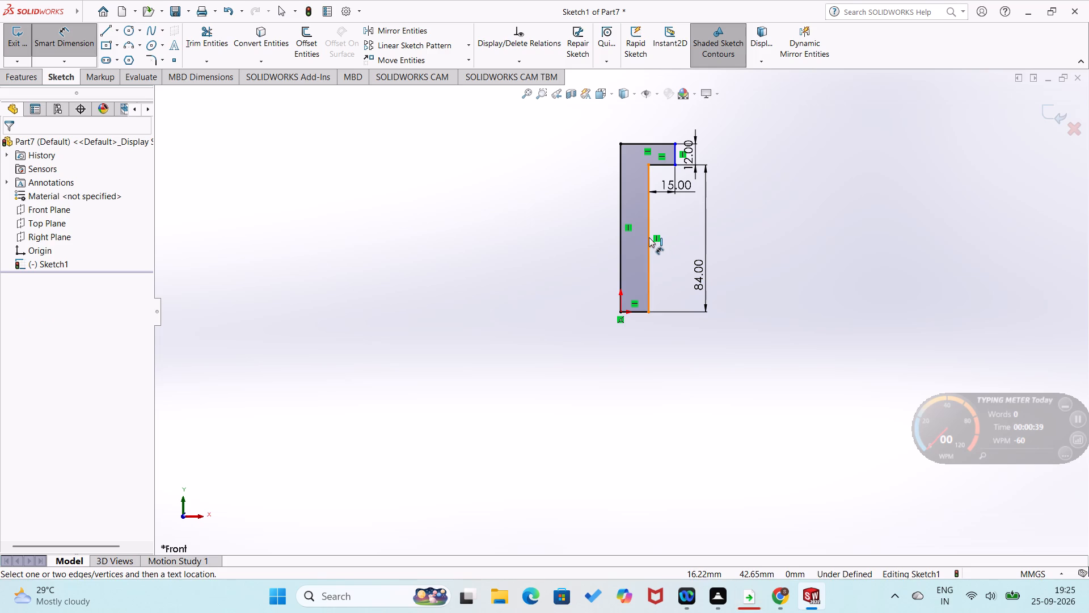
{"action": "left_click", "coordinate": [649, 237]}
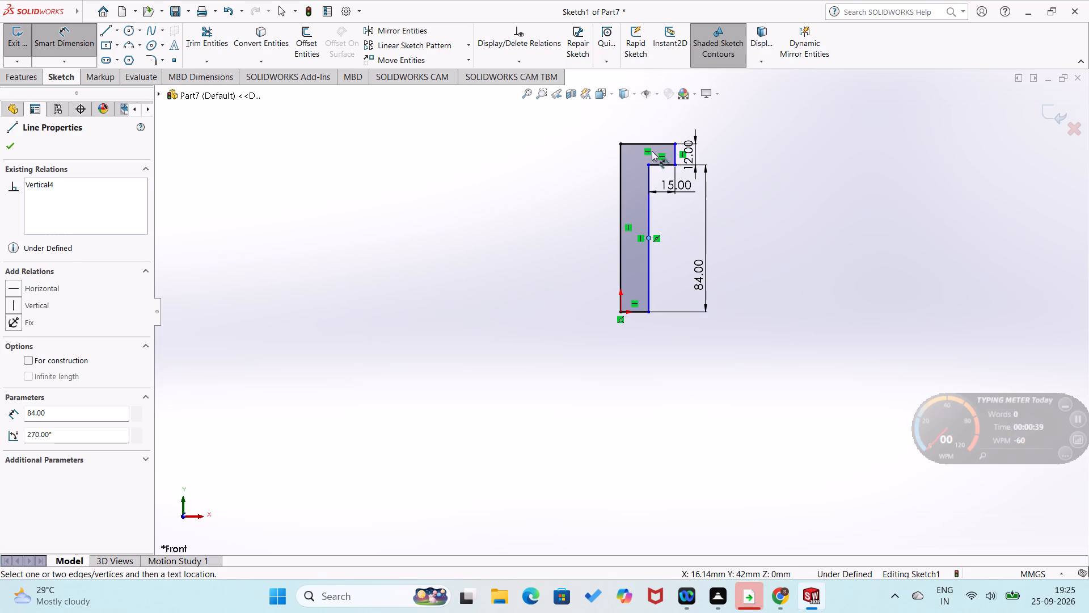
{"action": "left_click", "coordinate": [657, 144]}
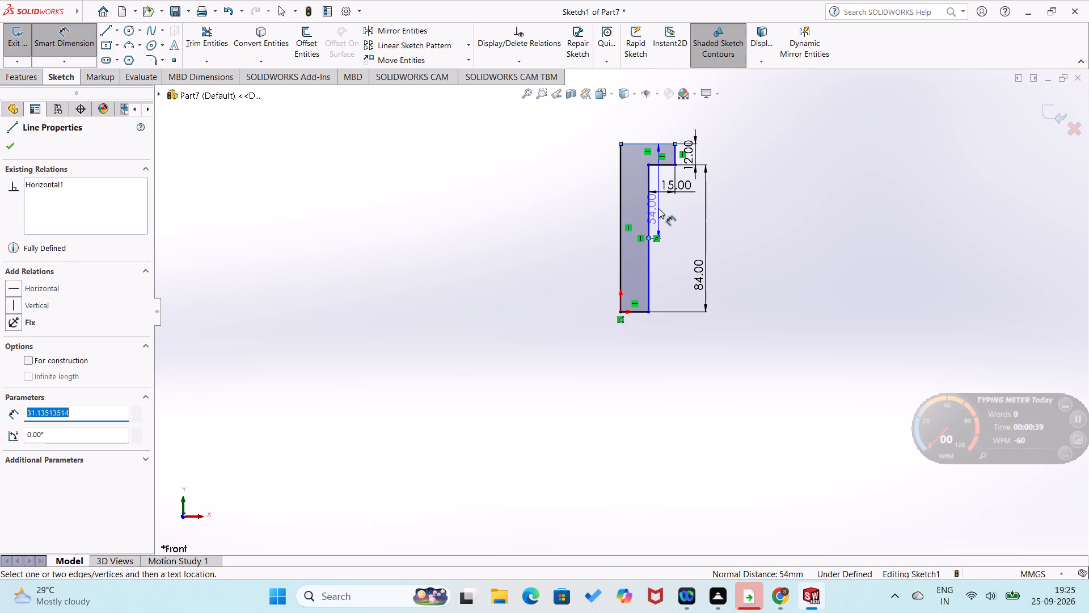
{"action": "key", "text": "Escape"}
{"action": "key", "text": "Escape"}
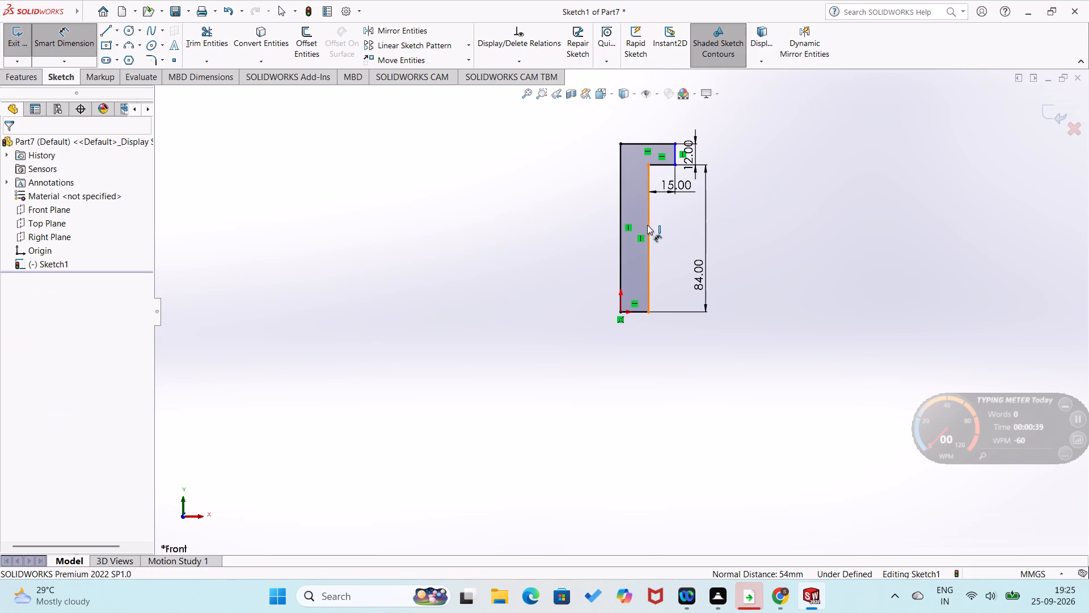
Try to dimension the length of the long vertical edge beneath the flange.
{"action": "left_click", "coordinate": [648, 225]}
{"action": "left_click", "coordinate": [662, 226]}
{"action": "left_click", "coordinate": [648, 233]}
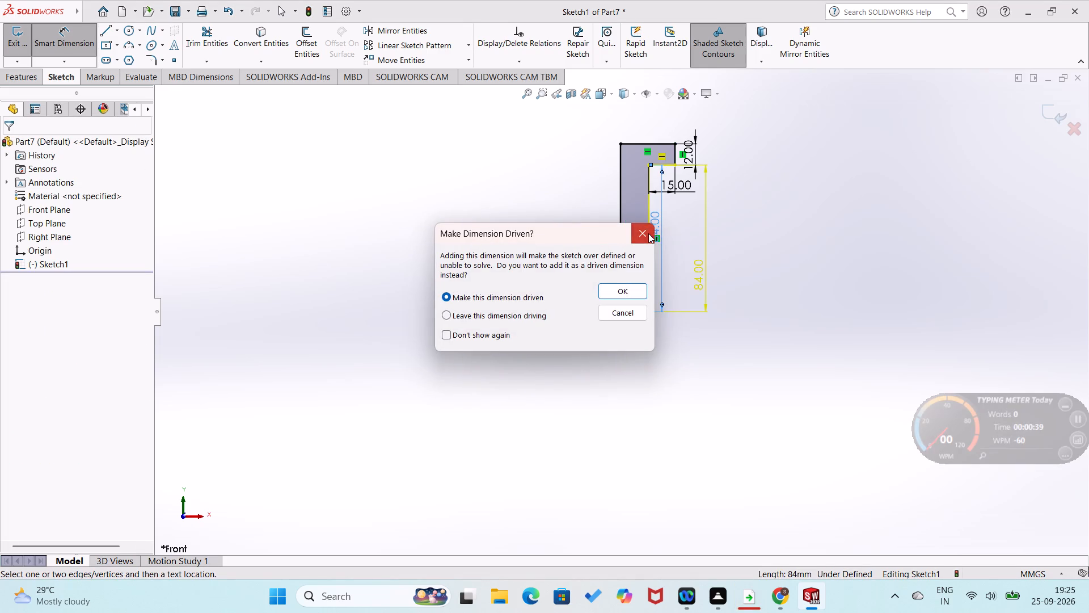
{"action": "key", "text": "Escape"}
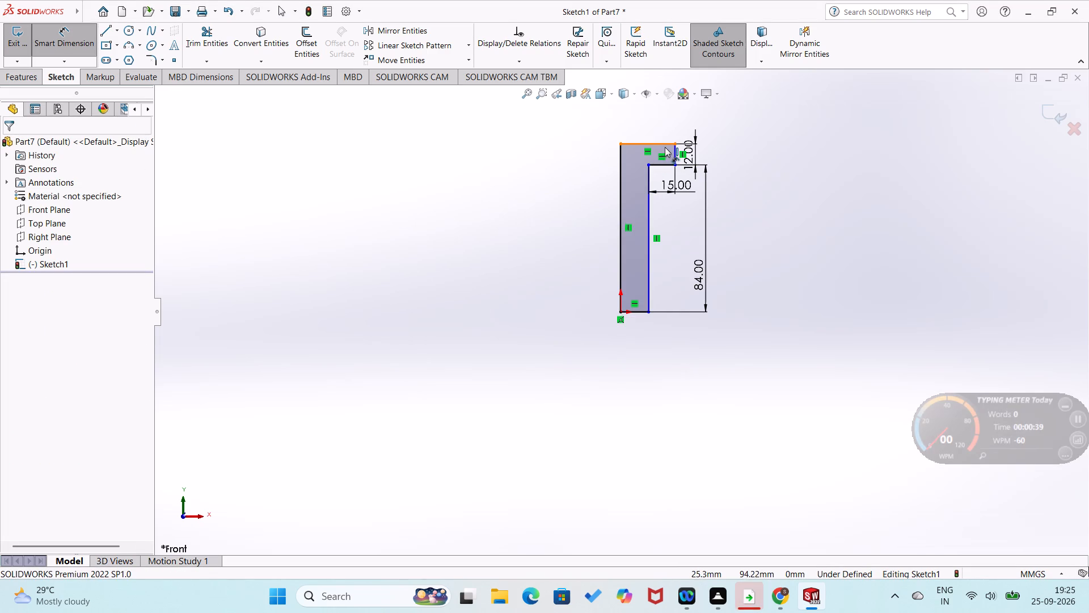
Dimension the profile's horizontal top edge as 16 mm.
{"action": "left_click", "coordinate": [665, 145]}
{"action": "left_click", "coordinate": [671, 132]}
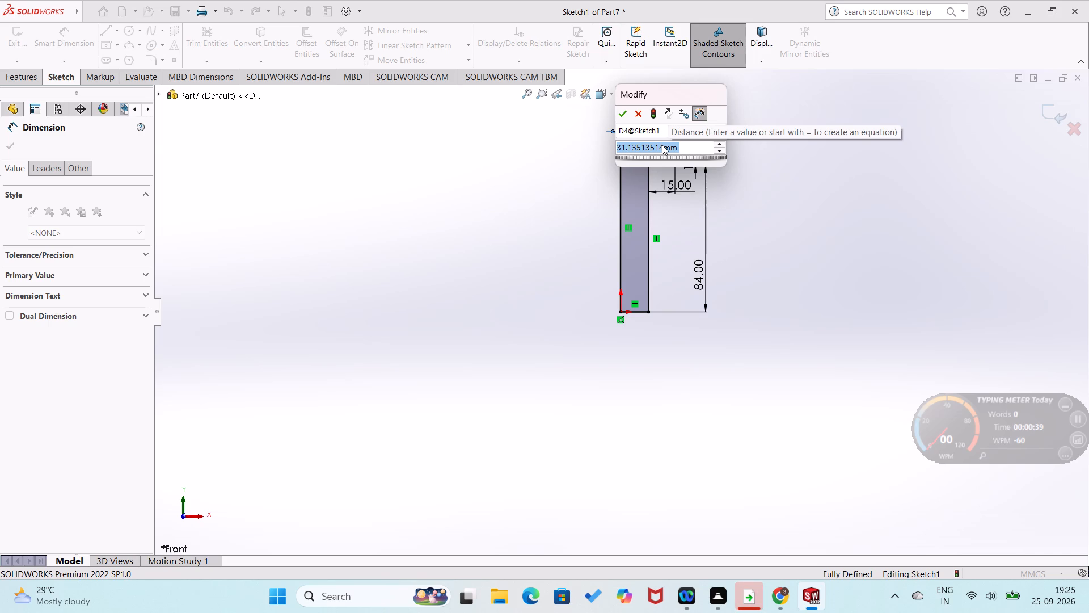
{"action": "type", "text": "16"}
{"action": "key", "text": "Return"}
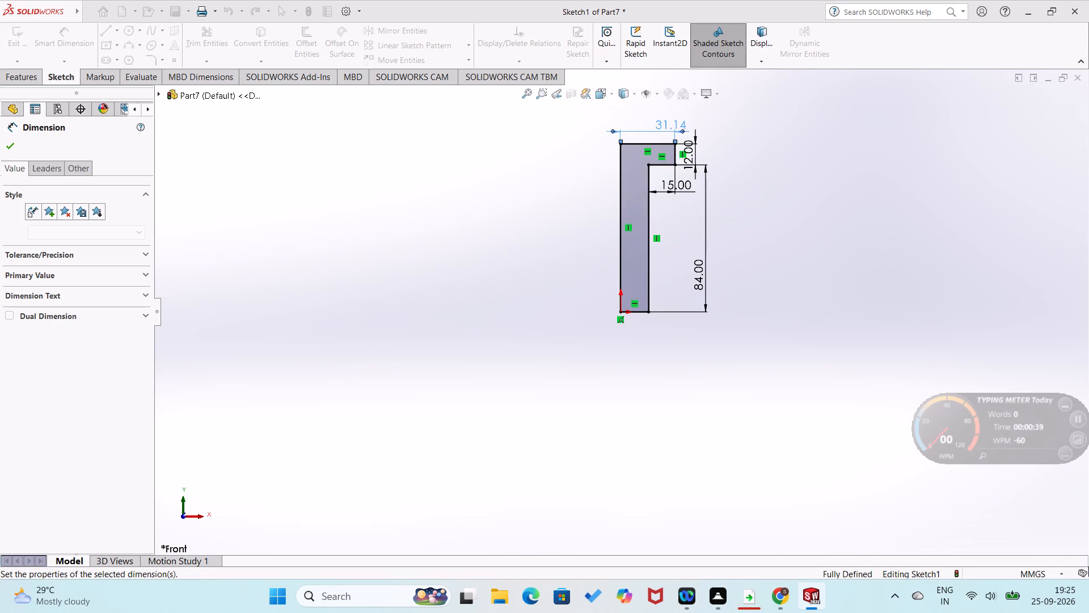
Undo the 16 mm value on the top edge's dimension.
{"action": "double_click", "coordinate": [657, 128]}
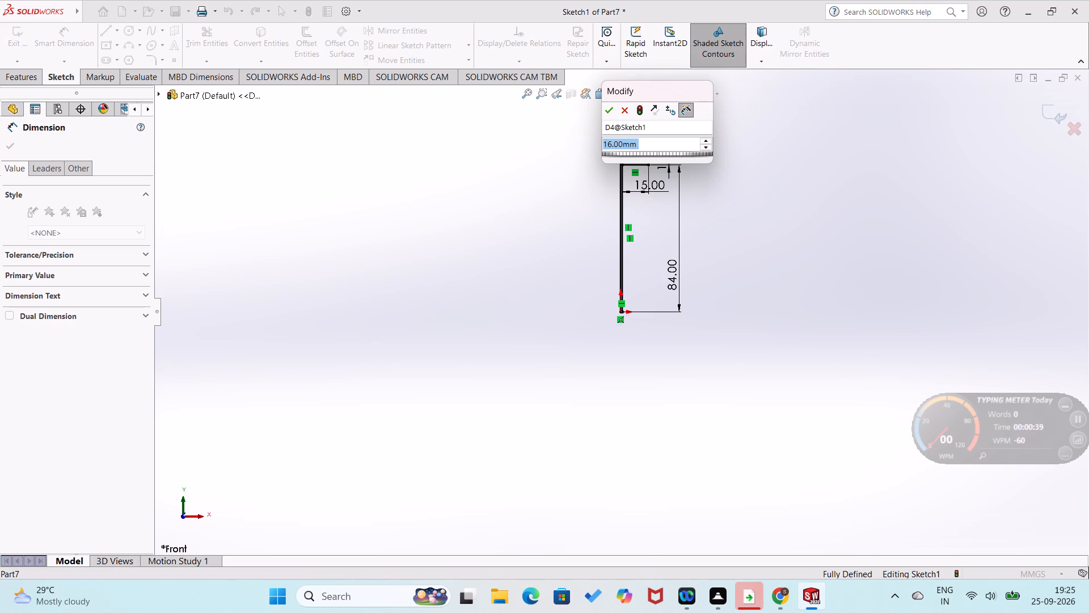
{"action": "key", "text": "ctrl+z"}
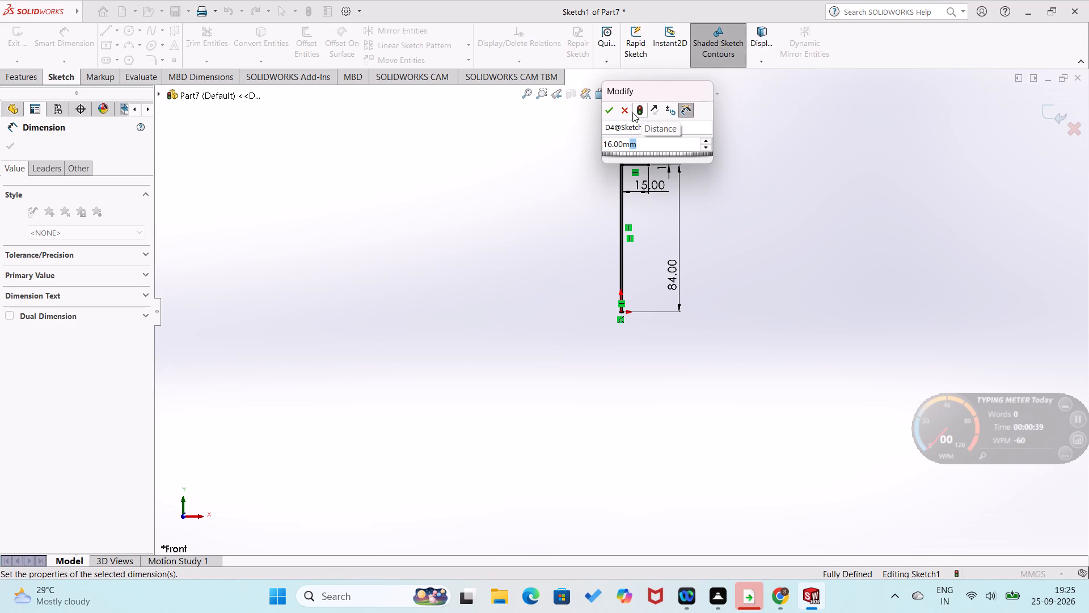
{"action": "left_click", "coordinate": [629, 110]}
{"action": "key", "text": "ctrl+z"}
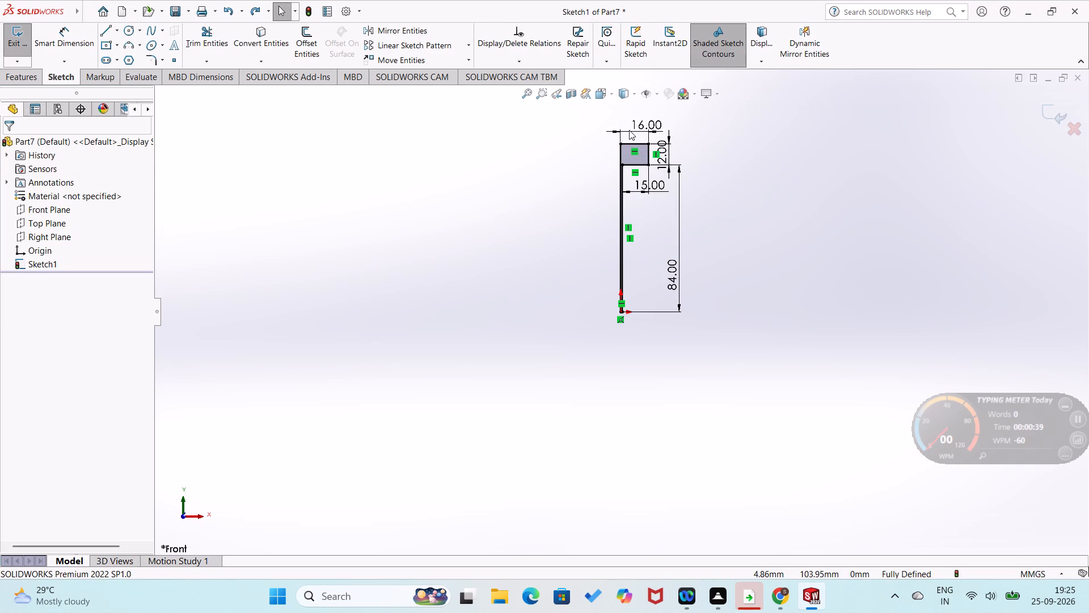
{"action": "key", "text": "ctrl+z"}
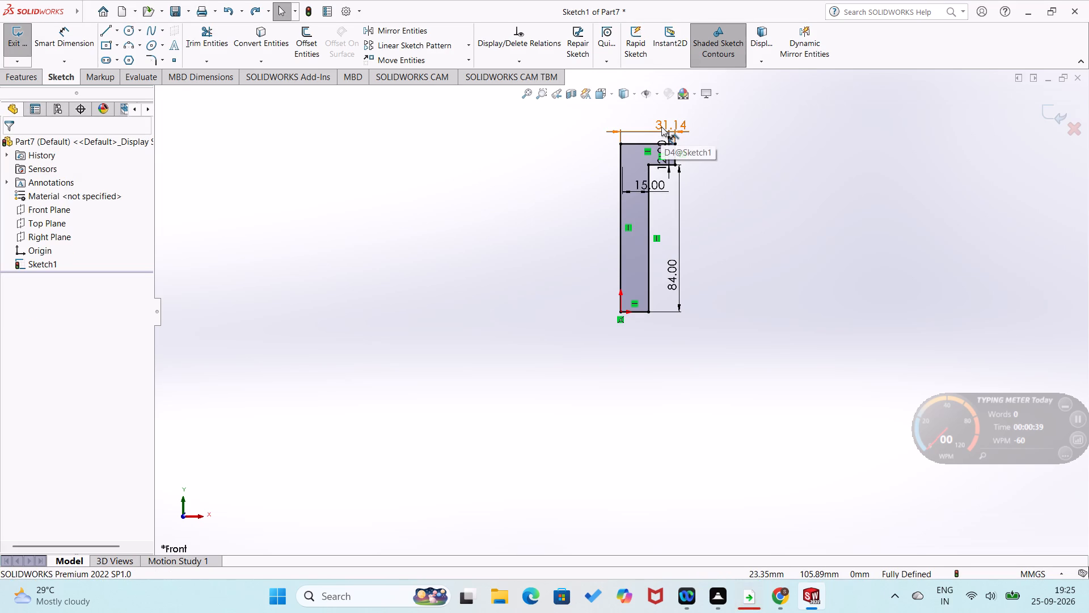
Set the top edge's dimension to 38 mm.
{"action": "double_click", "coordinate": [661, 127]}
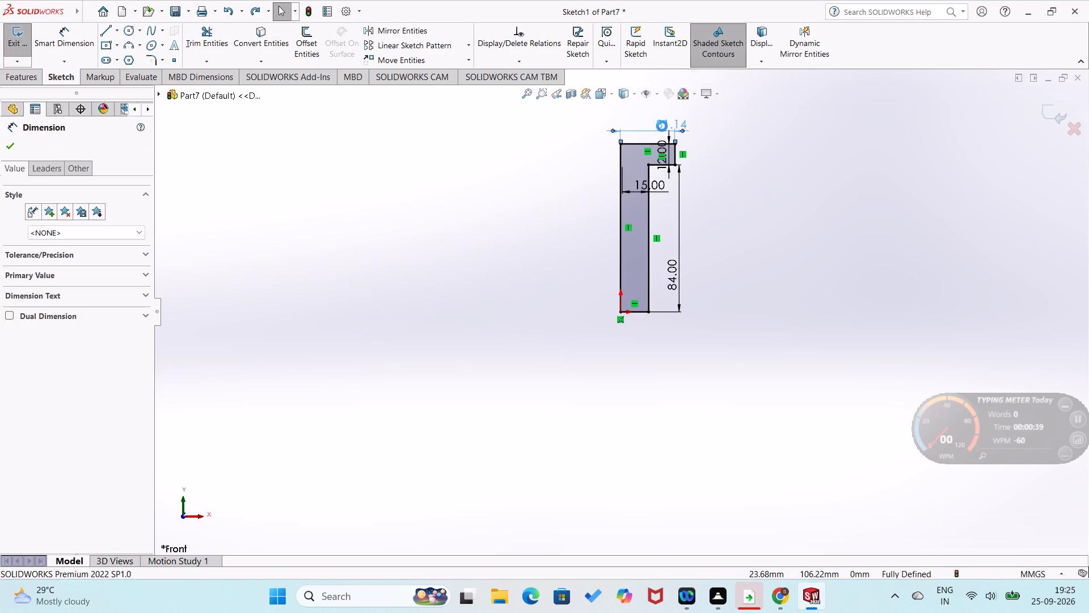
{"action": "type", "text": "38"}
{"action": "key", "text": "Return"}
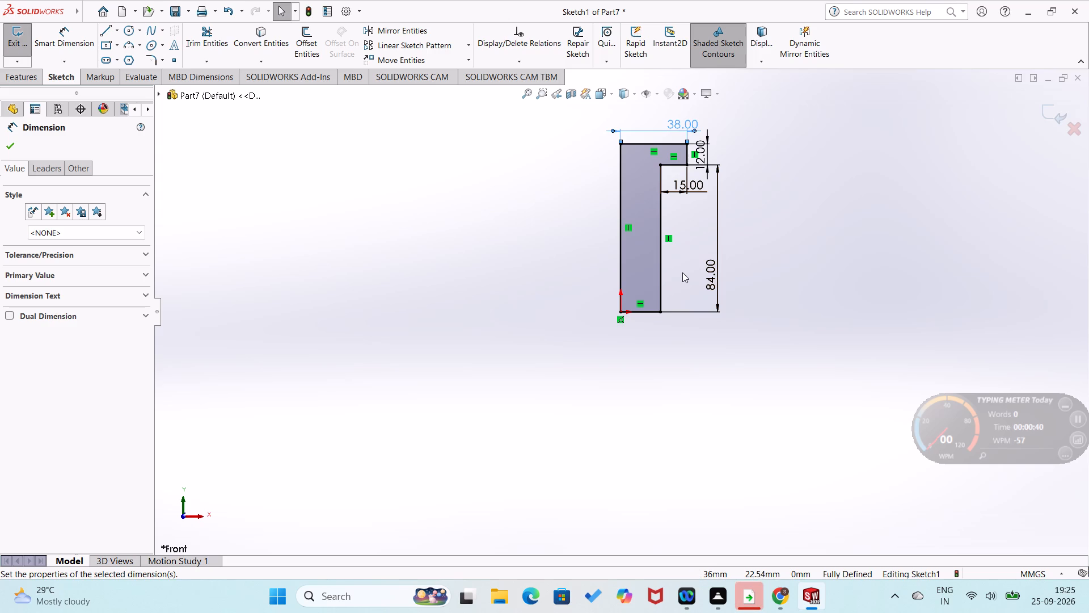
{"action": "left_click", "coordinate": [645, 310]}
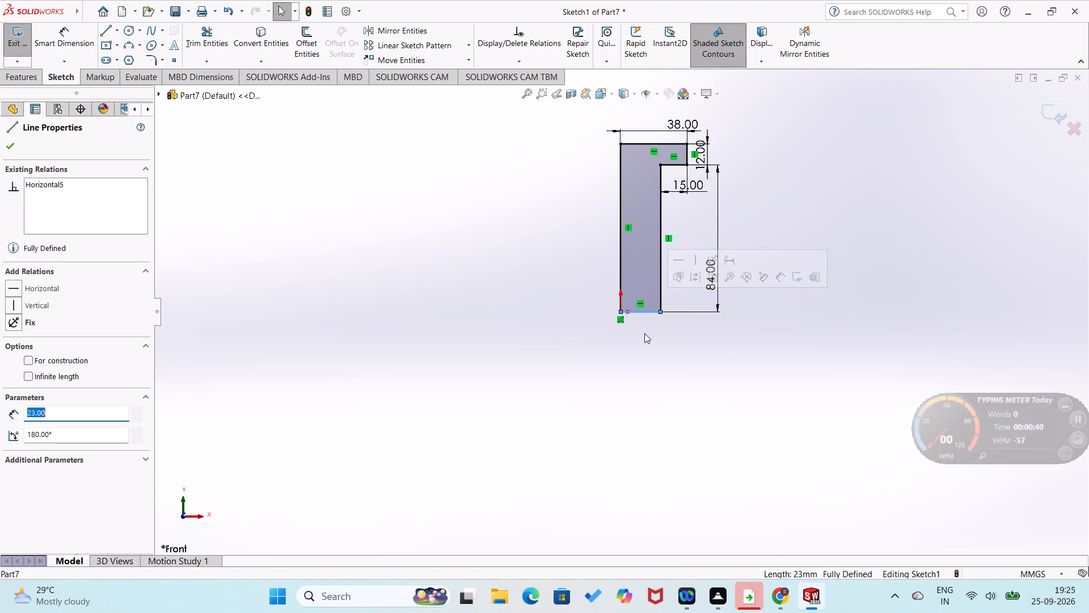
{"action": "left_click", "coordinate": [521, 332]}
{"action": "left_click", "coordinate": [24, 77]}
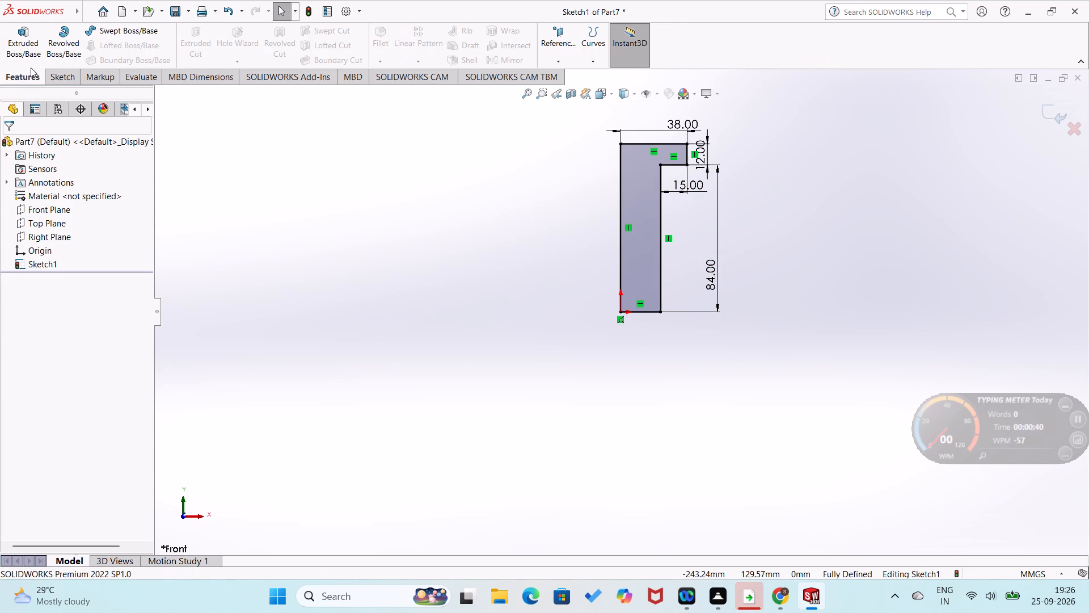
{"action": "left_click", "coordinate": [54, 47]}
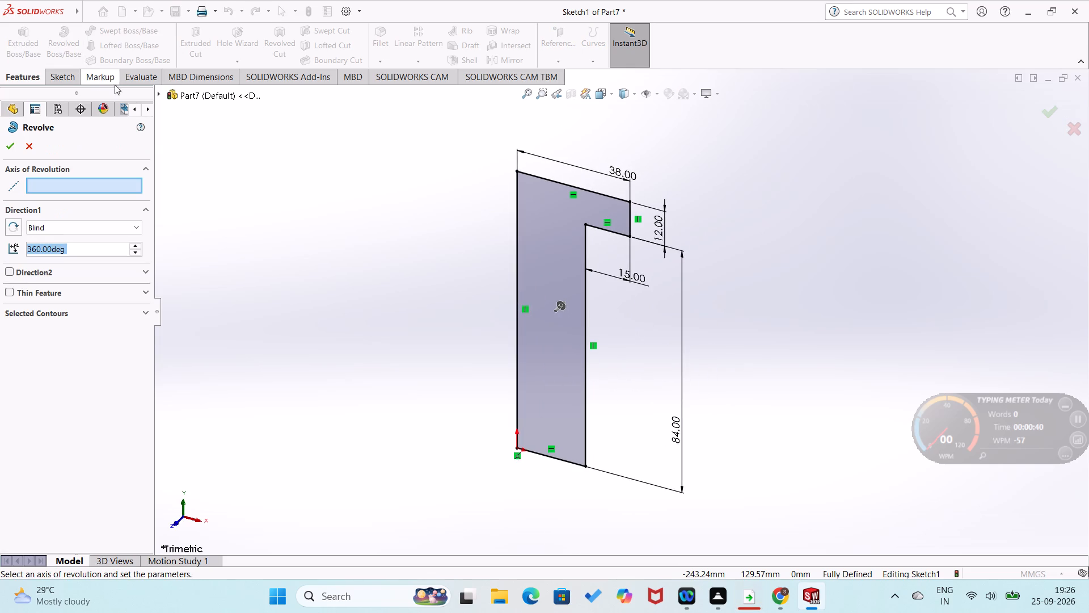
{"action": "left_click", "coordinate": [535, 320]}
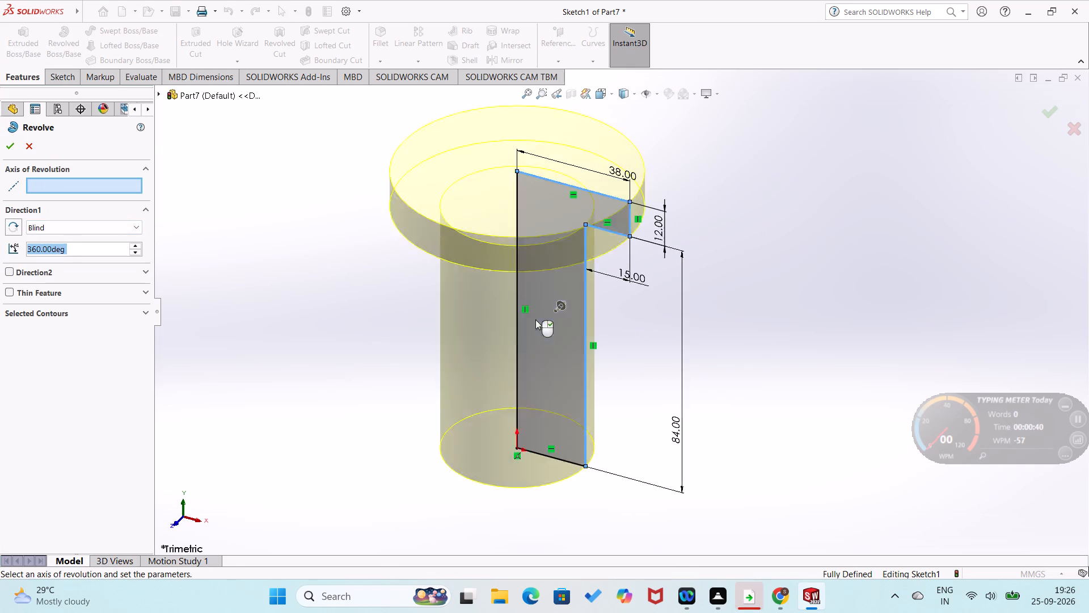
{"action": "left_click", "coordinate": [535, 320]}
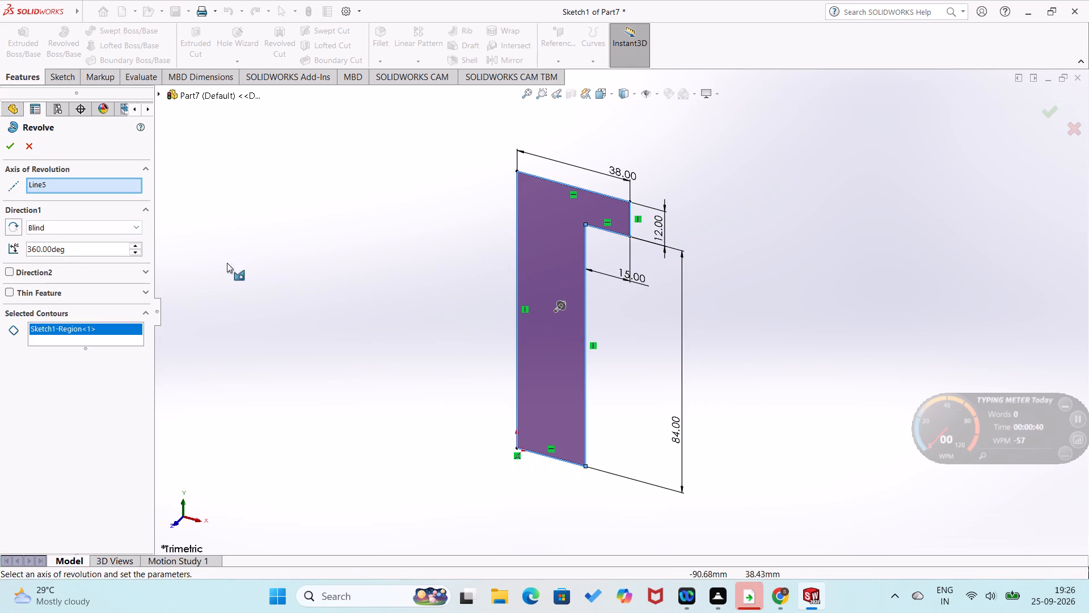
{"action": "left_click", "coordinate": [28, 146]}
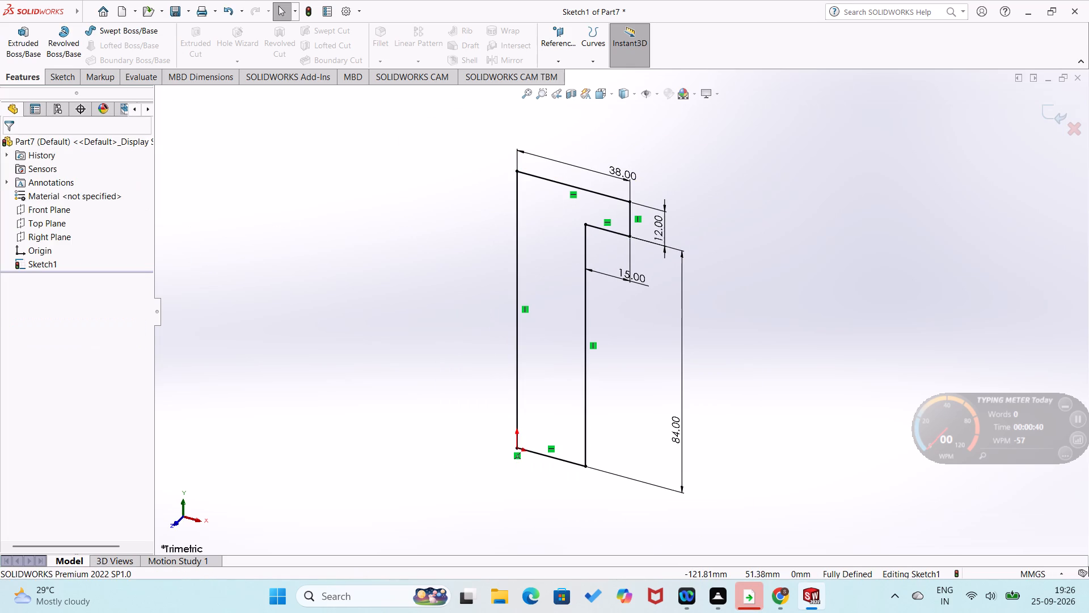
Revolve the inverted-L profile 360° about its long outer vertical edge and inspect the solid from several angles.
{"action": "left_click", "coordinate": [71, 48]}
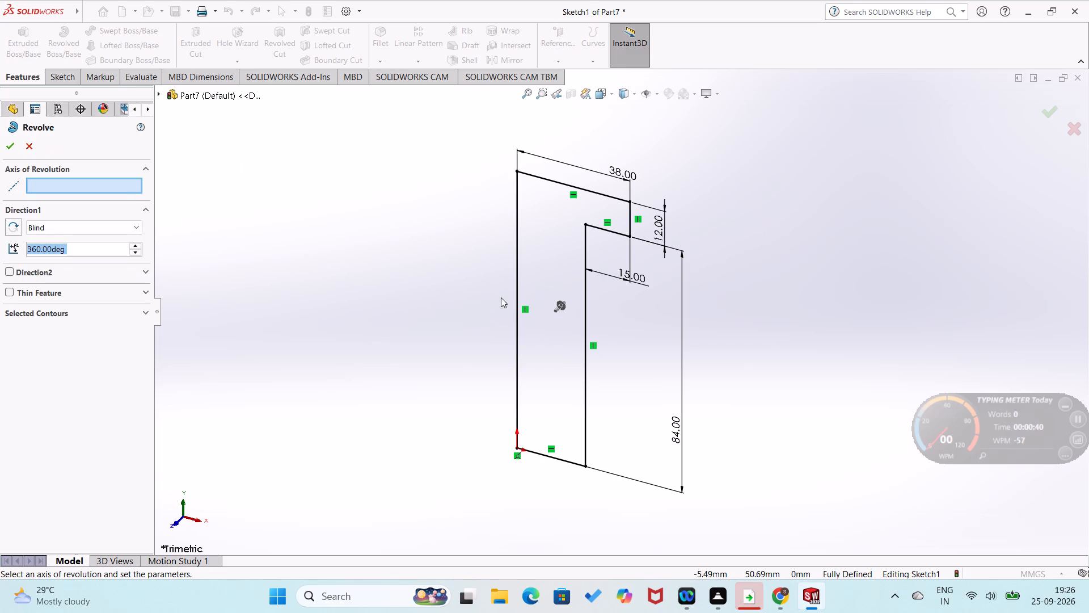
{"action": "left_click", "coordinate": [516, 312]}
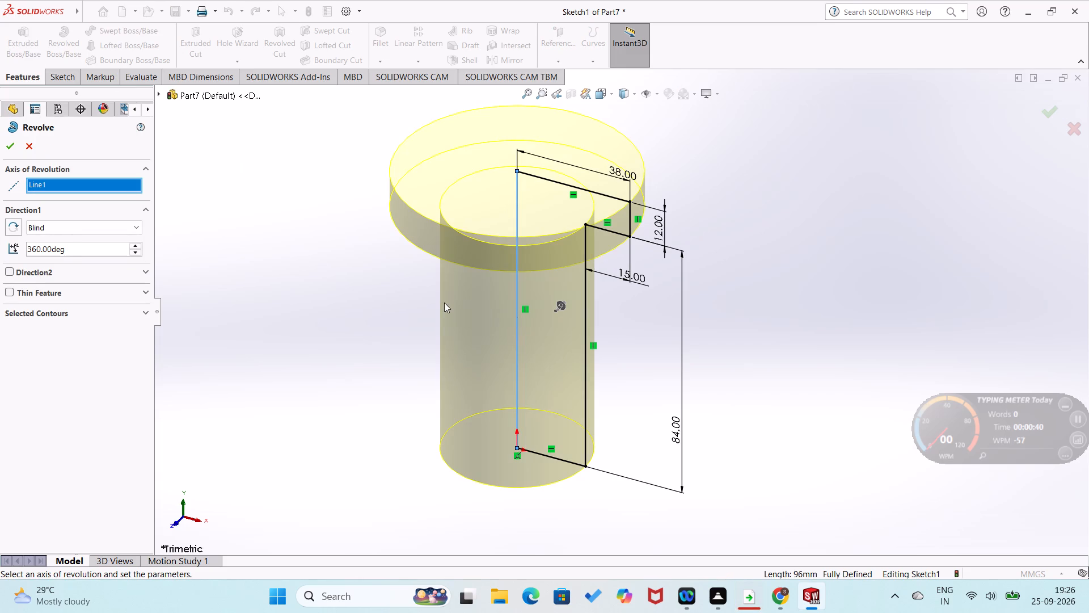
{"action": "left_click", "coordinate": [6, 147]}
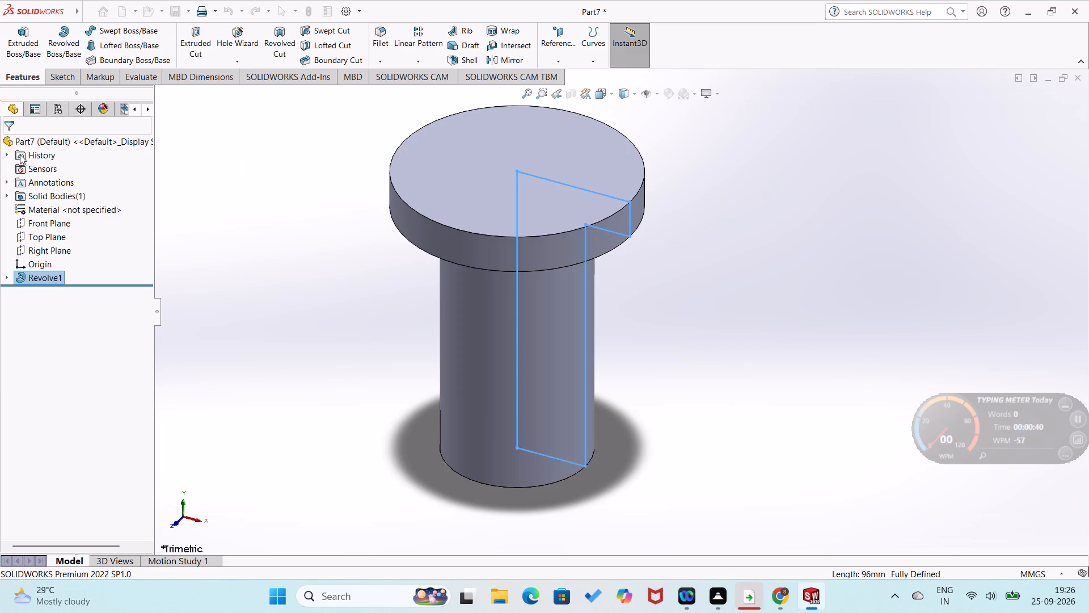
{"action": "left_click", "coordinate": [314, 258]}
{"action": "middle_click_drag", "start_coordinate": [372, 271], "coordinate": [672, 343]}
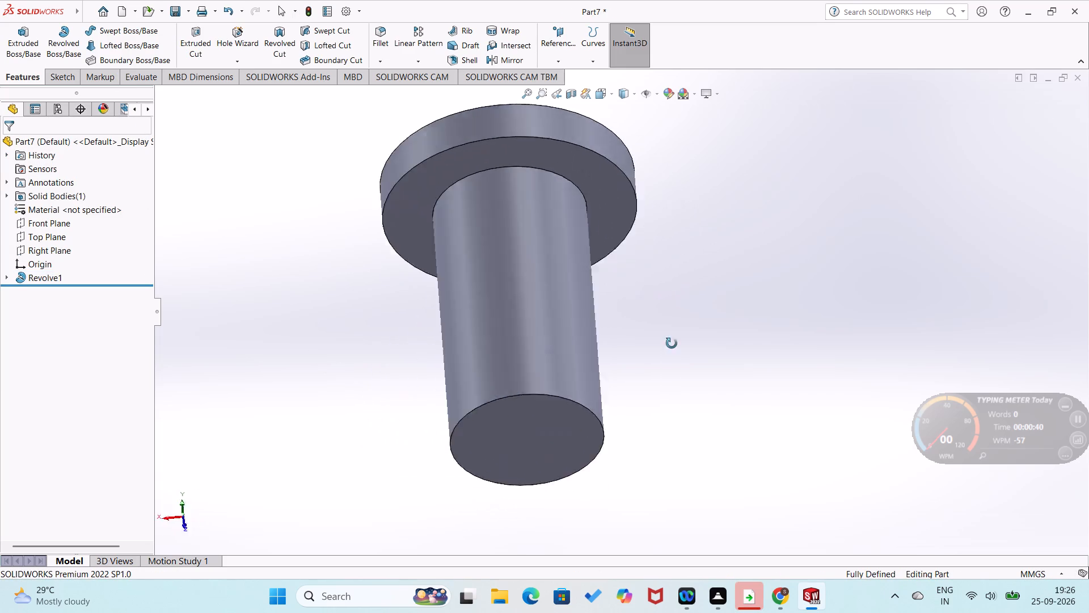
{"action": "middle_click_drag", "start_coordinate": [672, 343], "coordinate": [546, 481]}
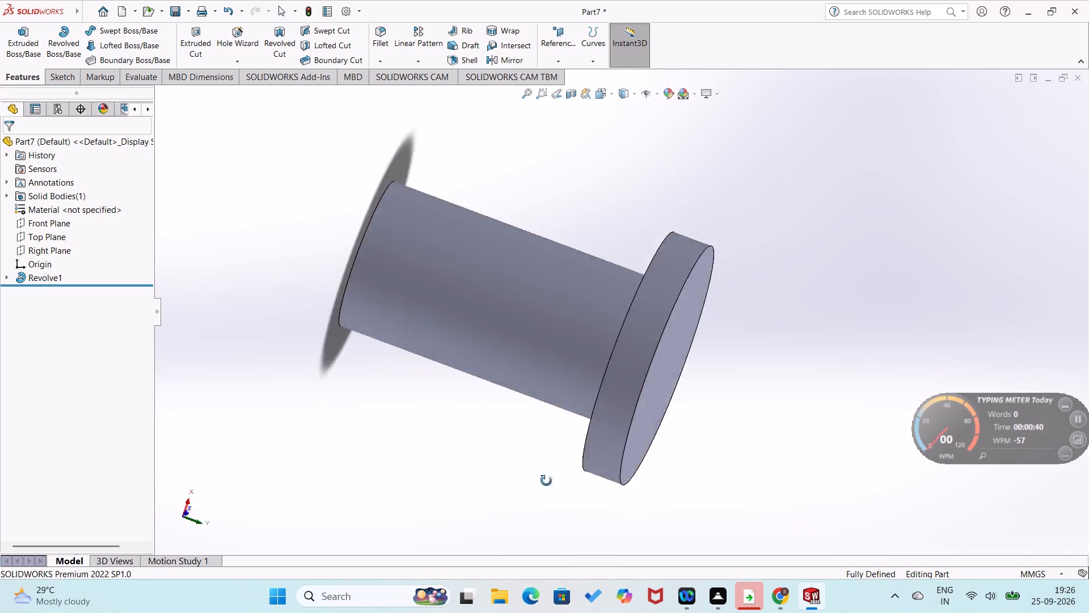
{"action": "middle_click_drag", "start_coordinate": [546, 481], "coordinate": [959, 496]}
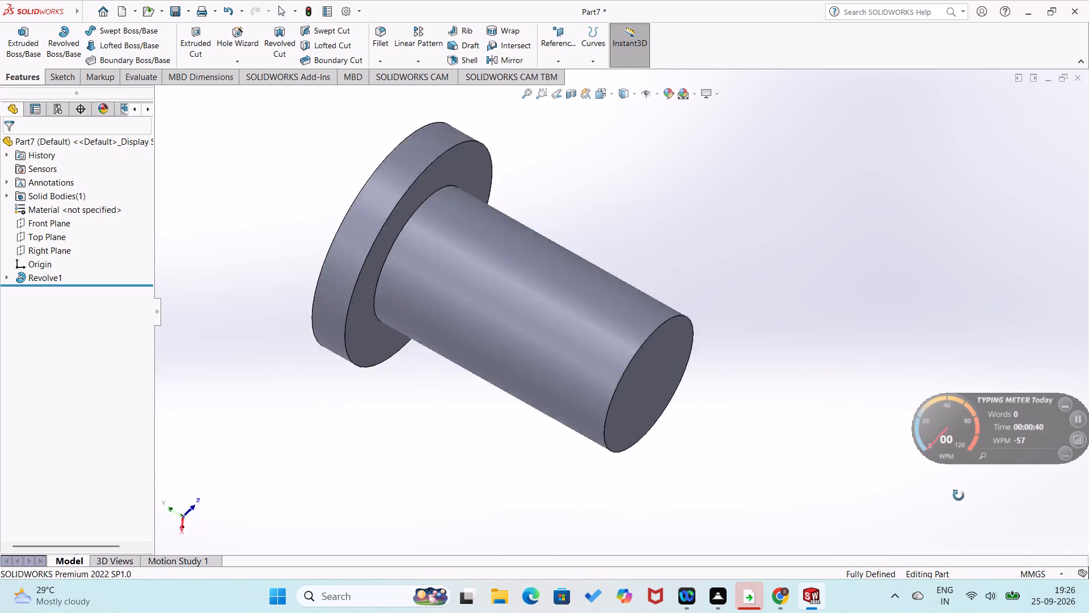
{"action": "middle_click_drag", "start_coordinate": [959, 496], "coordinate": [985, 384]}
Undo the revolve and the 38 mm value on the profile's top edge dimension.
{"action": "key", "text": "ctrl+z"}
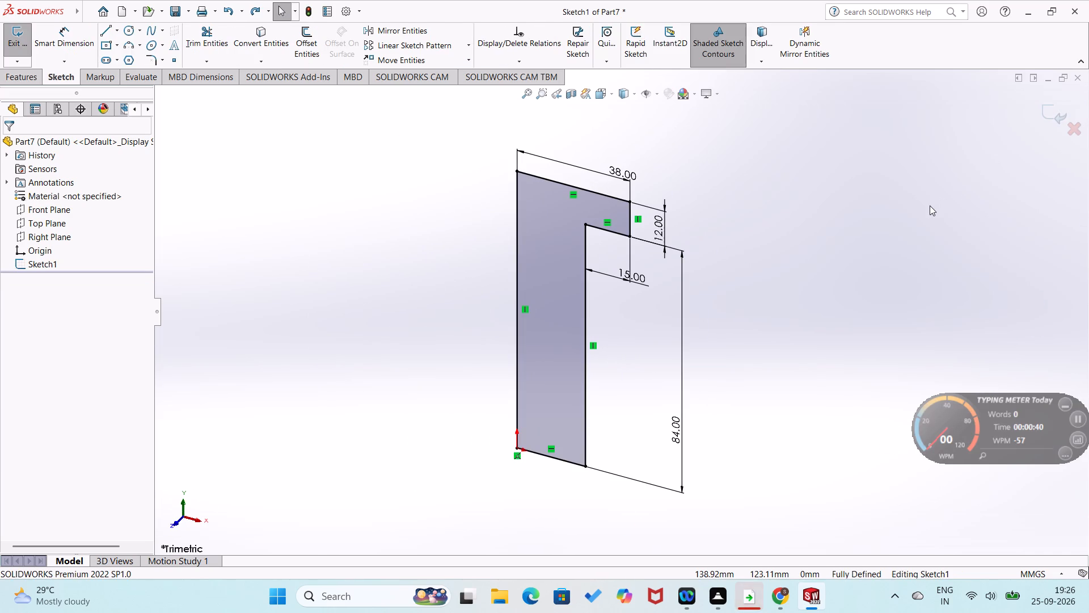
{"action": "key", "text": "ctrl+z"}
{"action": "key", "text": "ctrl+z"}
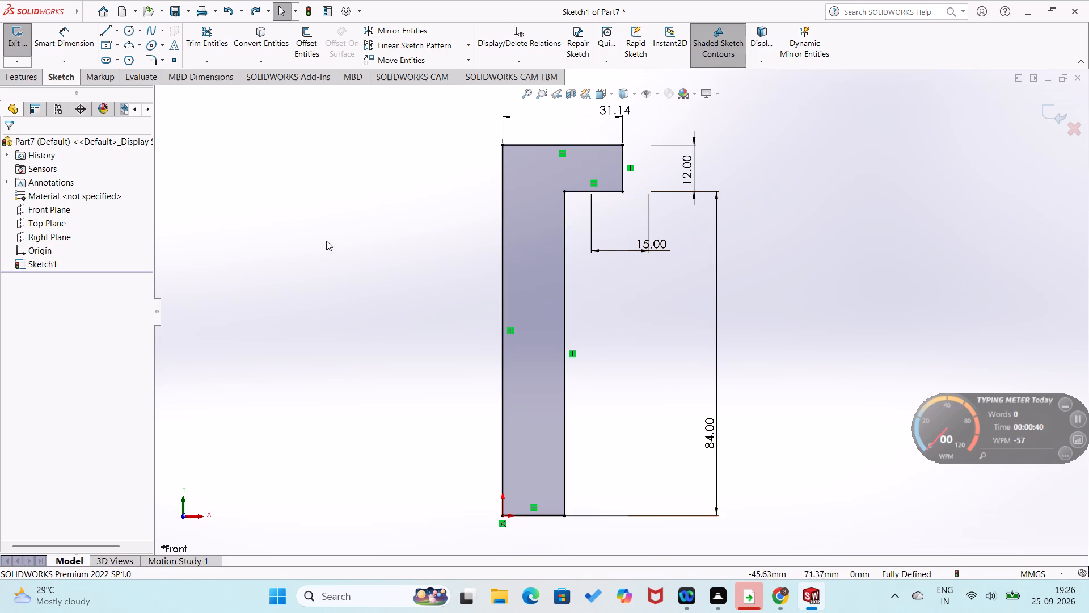
Delete all geometry and dimensions of the inverted-L profile from the sketch.
{"action": "key", "text": "ctrl+a"}
{"action": "key", "text": "Home"}
{"action": "key", "text": "Delete"}
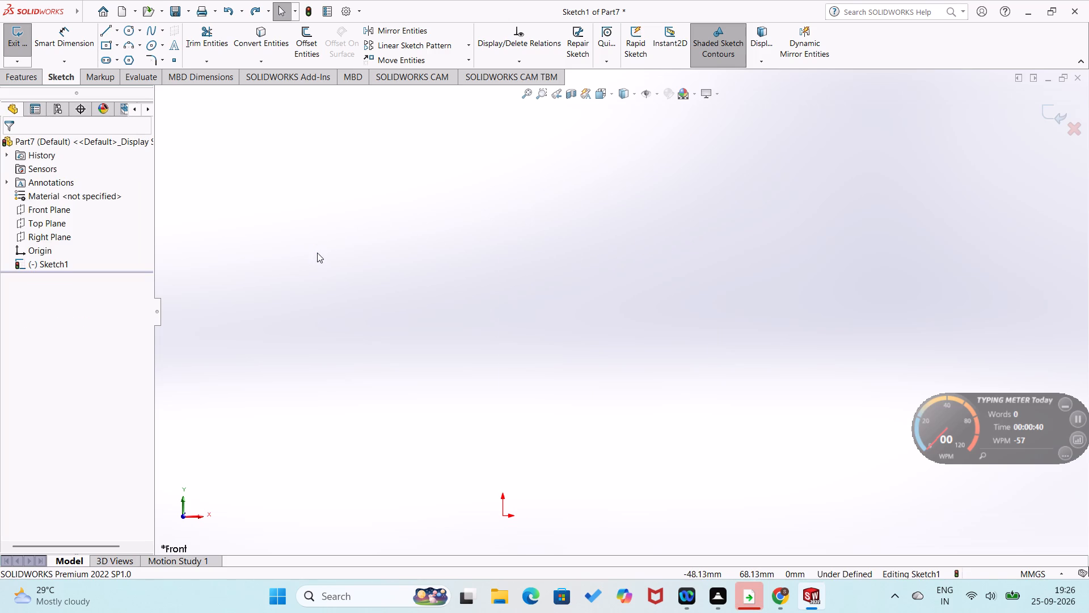
Start a fresh sketch on the Front Plane and draw a circle of about 16.7 mm radius centred on the origin.
{"action": "left_click", "coordinate": [54, 207]}
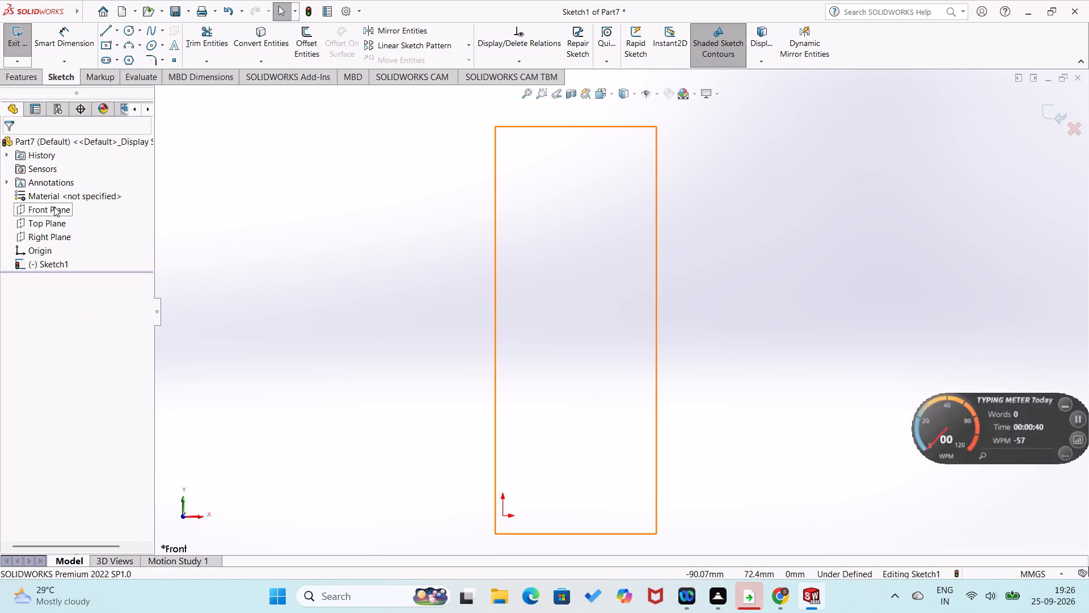
{"action": "left_click", "coordinate": [61, 191]}
{"action": "left_click", "coordinate": [60, 206]}
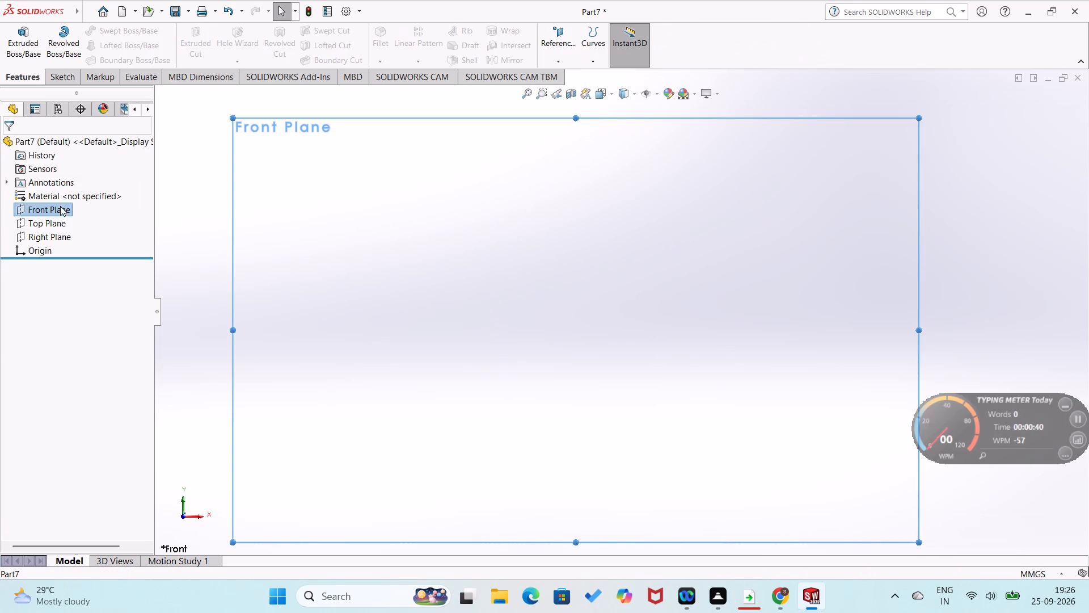
{"action": "left_click", "coordinate": [67, 192]}
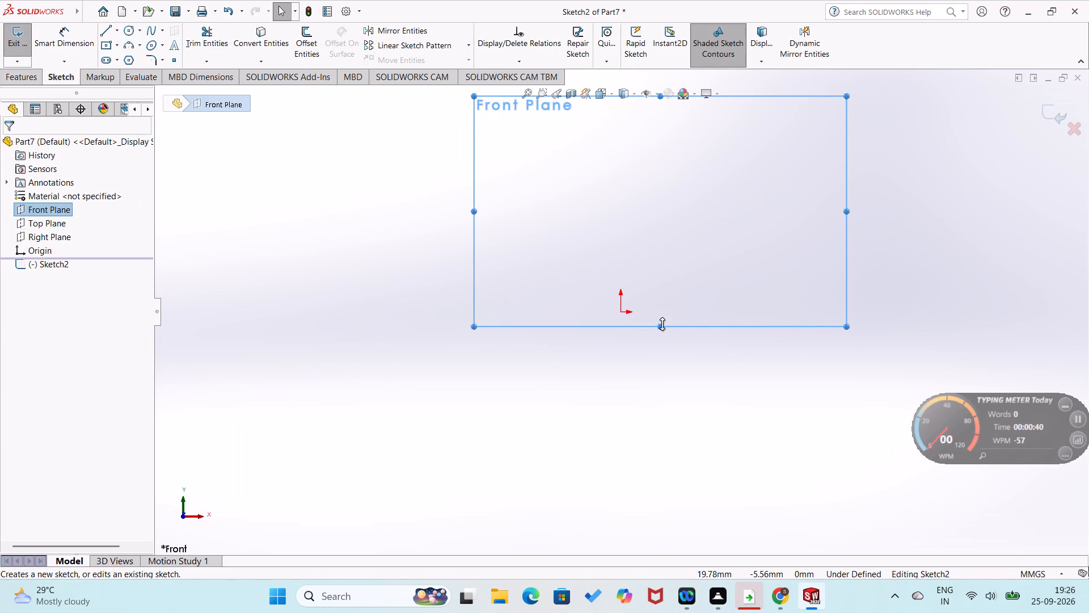
{"action": "right_click_drag", "start_coordinate": [717, 297], "coordinate": [994, 366]}
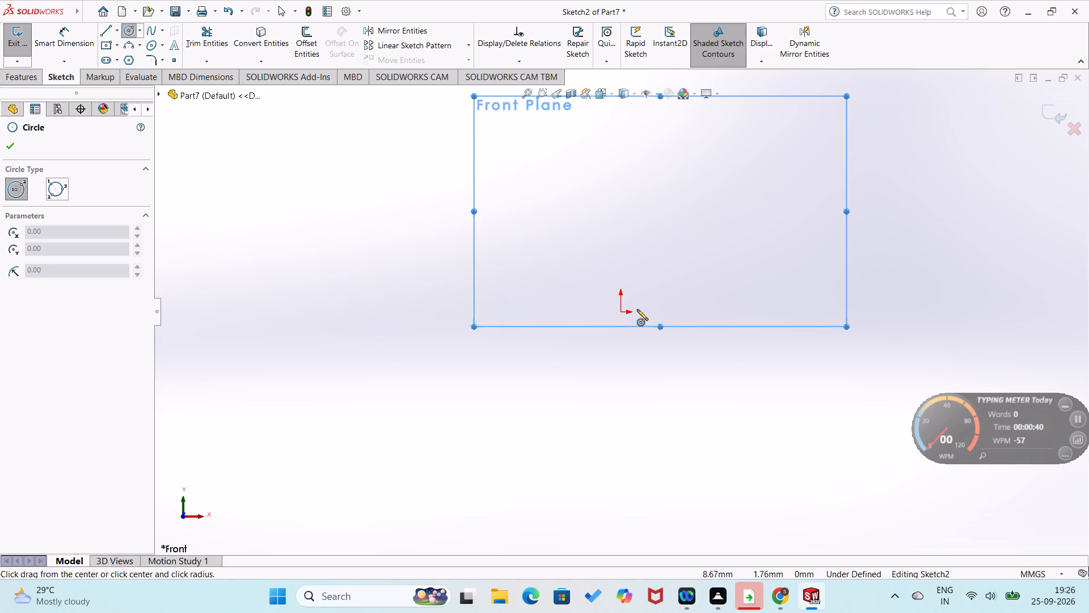
{"action": "left_click", "coordinate": [619, 309]}
{"action": "left_click", "coordinate": [630, 346]}
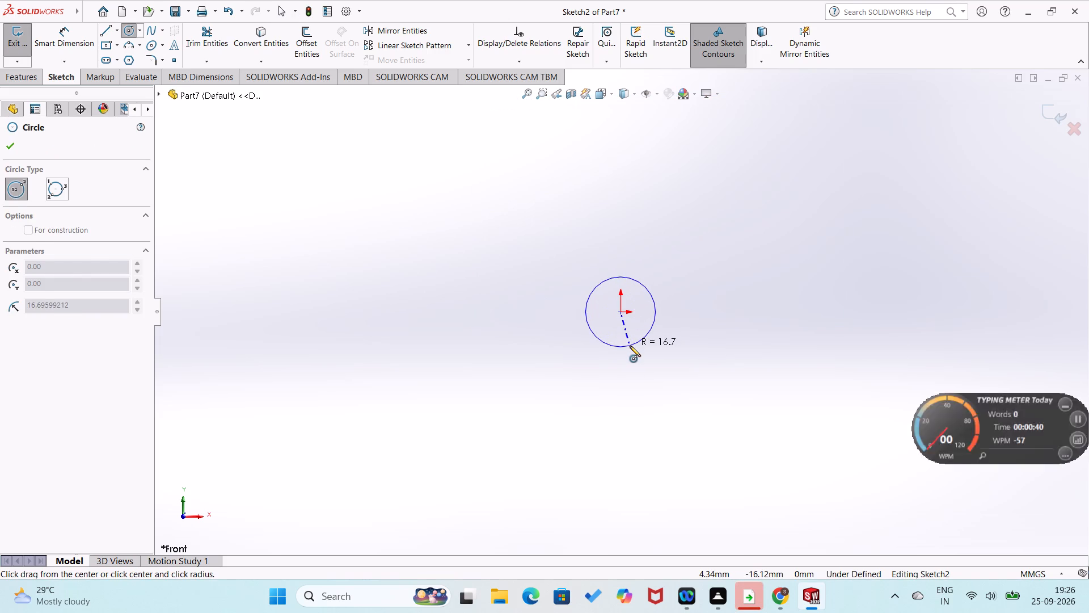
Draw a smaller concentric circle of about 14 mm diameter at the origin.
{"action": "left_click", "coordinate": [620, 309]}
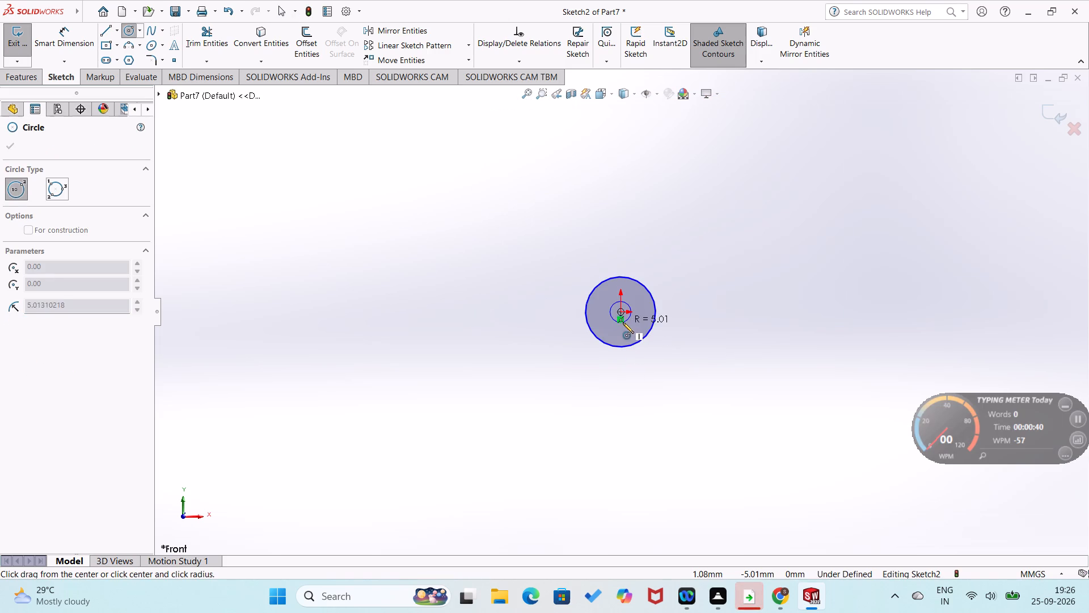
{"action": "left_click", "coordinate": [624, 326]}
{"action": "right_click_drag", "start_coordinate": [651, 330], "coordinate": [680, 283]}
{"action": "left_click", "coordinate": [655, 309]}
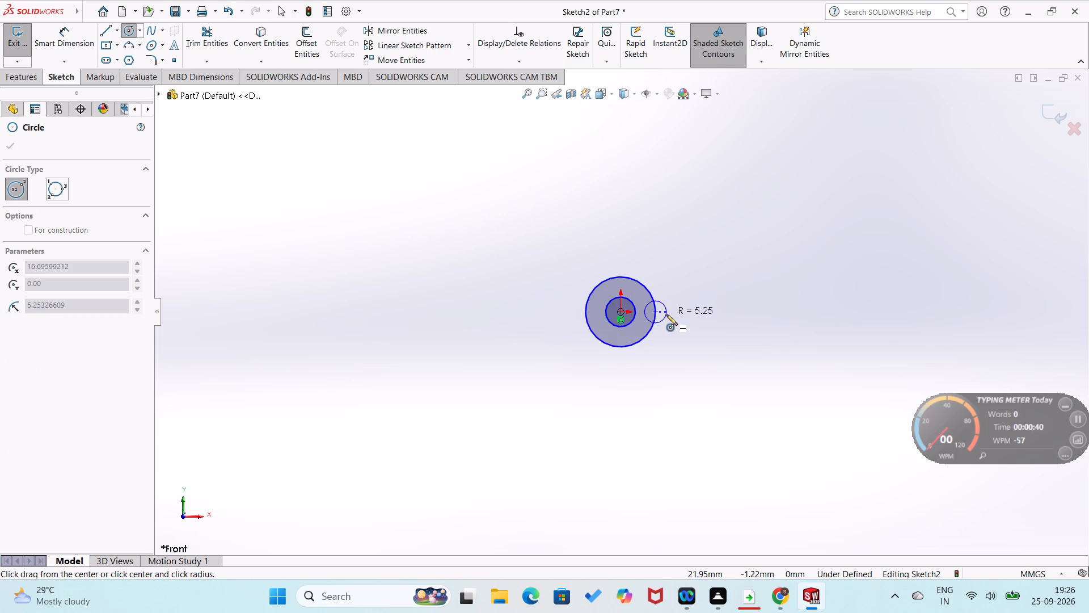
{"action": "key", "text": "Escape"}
Dimension the outer circle's diameter as 38 mm.
{"action": "right_click_drag", "start_coordinate": [672, 339], "coordinate": [696, 288]}
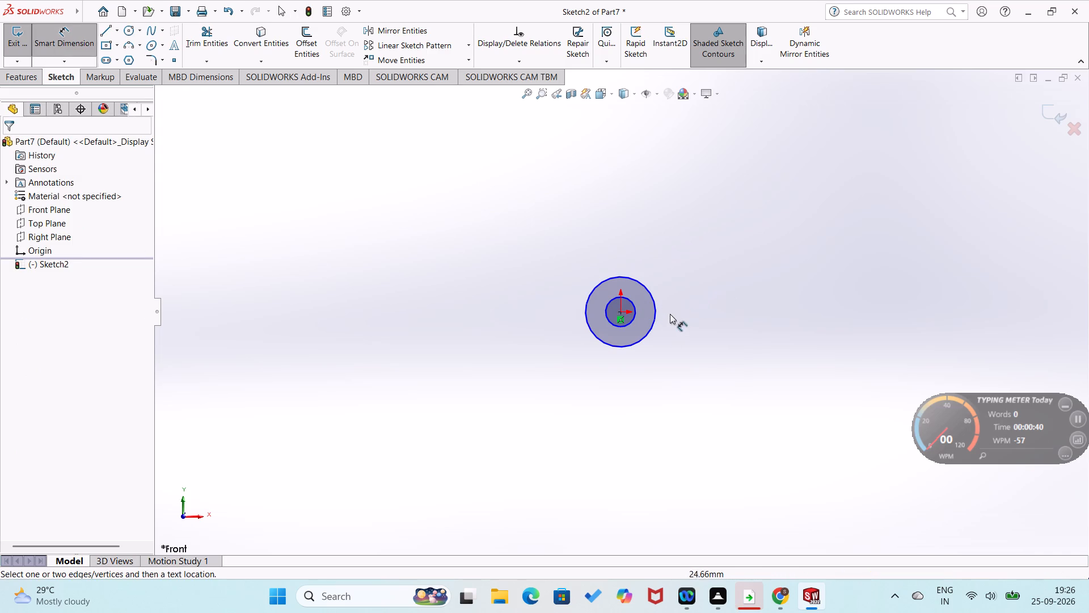
{"action": "left_click", "coordinate": [655, 325]}
{"action": "left_click", "coordinate": [681, 328]}
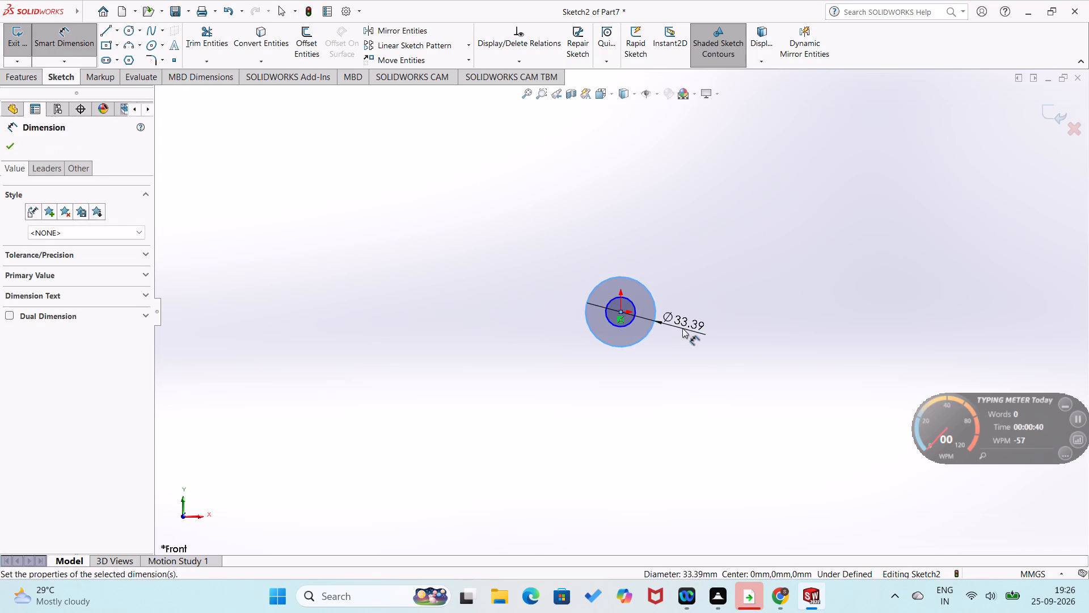
{"action": "type", "text": "38"}
{"action": "key", "text": "Return"}
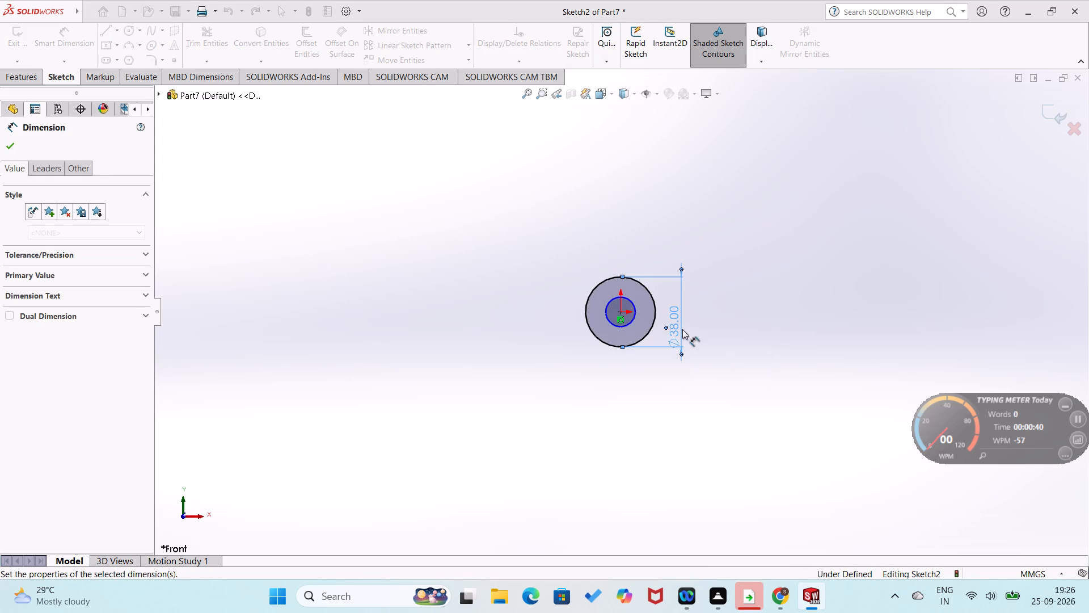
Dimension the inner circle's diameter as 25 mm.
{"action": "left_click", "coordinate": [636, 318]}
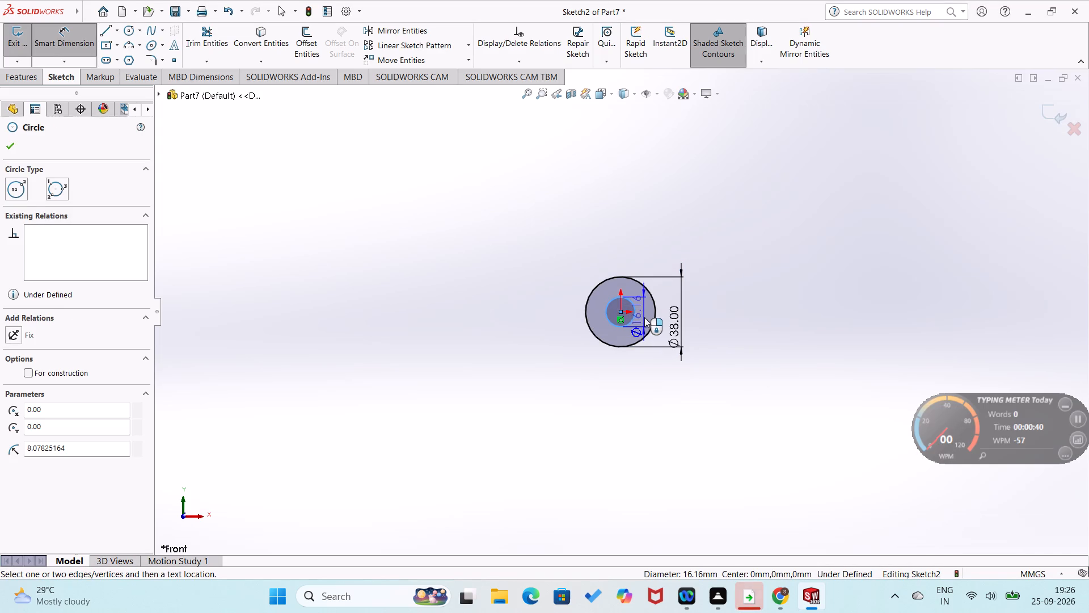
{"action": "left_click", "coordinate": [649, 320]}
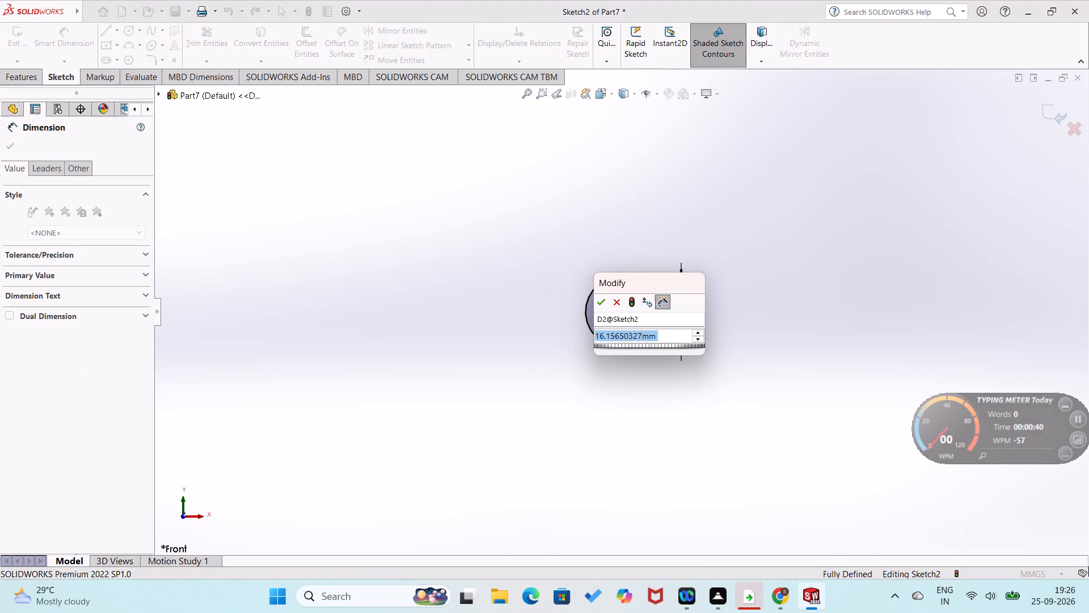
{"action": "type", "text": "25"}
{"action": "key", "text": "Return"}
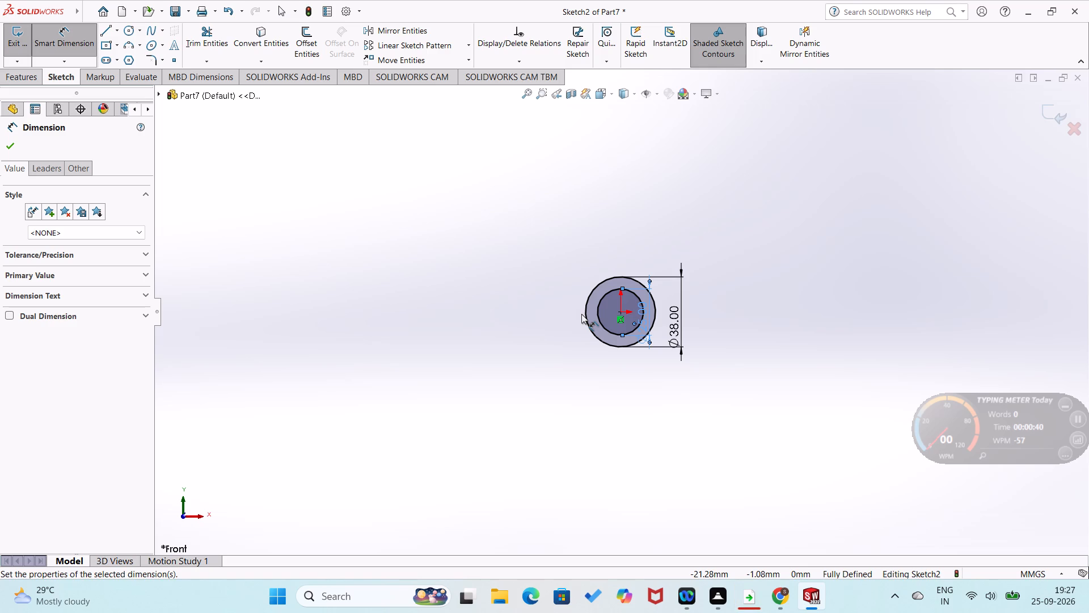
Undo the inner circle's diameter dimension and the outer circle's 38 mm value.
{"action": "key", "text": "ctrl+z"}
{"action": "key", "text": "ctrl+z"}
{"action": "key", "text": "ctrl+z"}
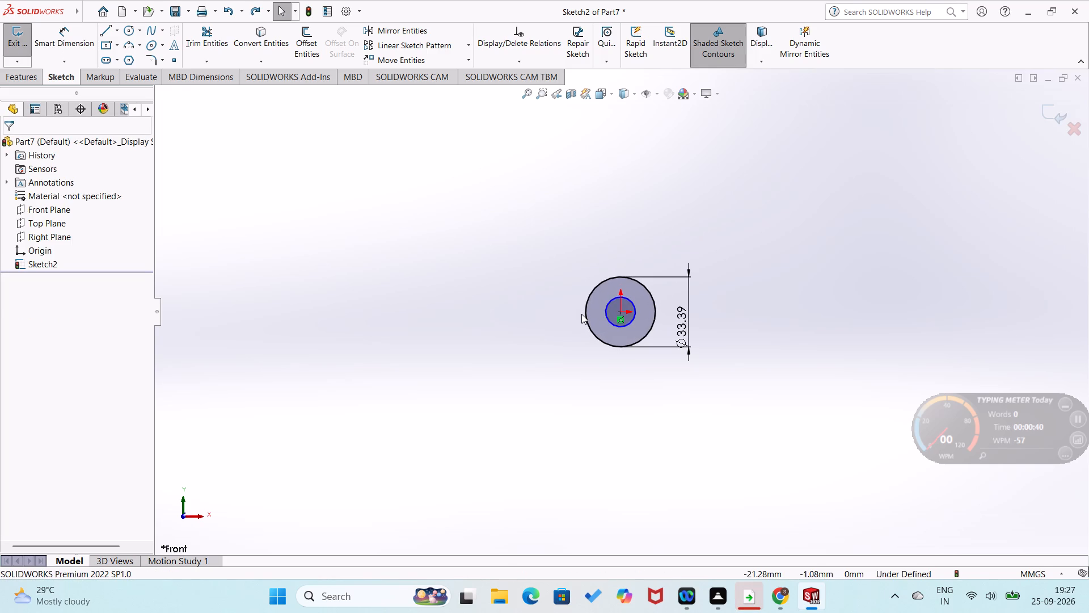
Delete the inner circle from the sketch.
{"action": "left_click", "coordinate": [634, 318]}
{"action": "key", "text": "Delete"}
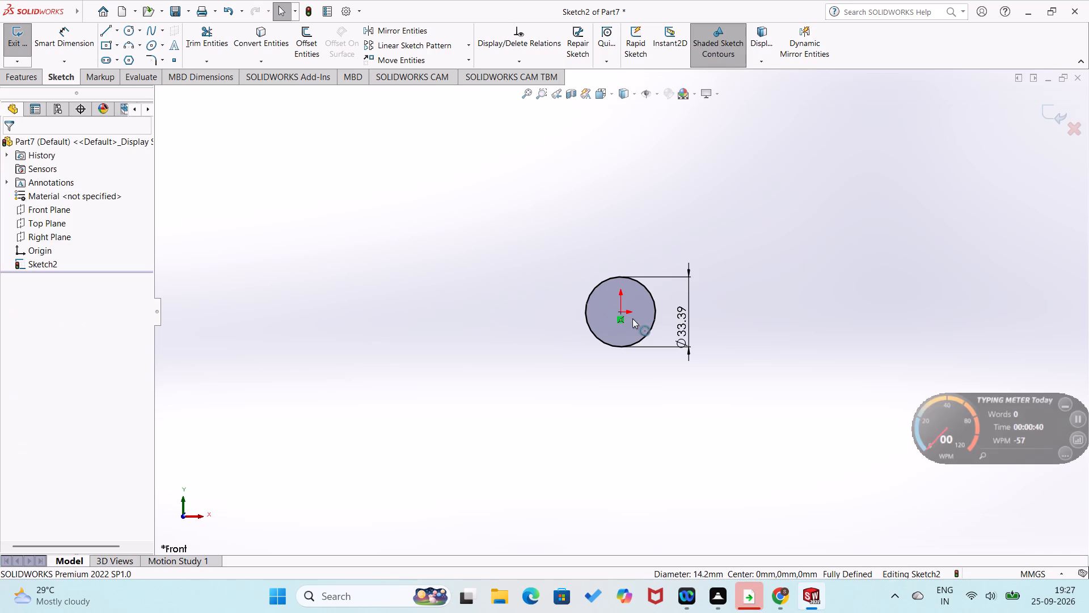
Set the remaining circle's diameter to 38 mm.
{"action": "double_click", "coordinate": [683, 321]}
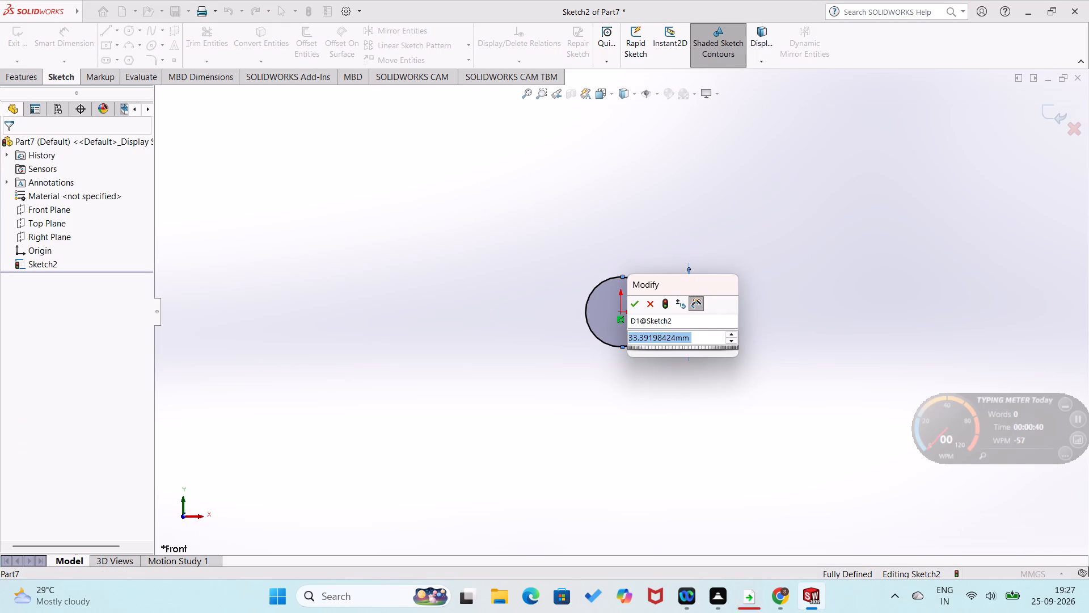
{"action": "type", "text": "38"}
{"action": "key", "text": "Return"}
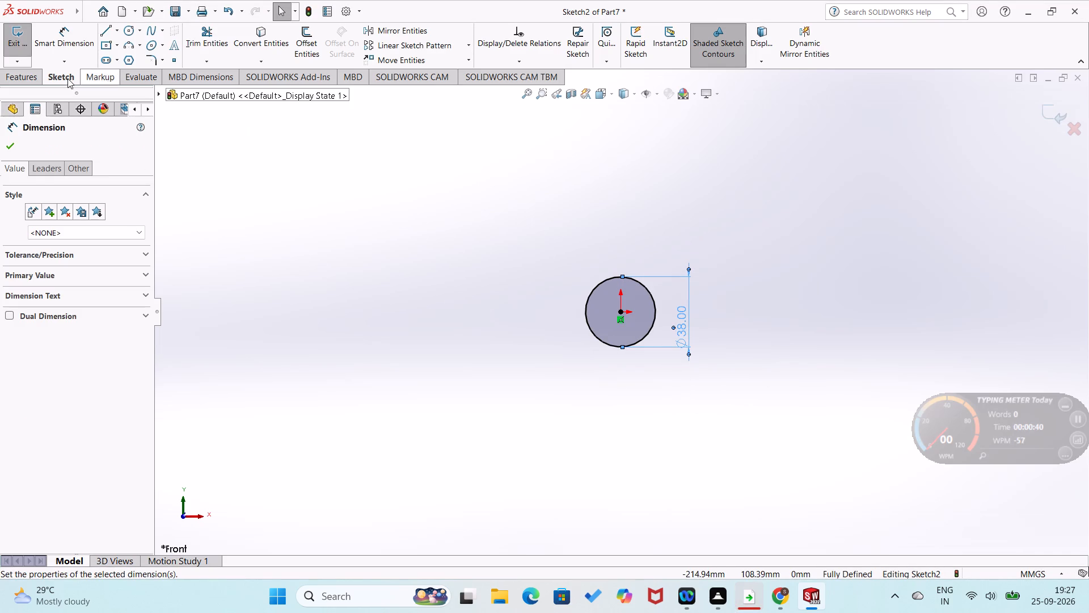
Extrude the circle as a blind boss with a depth of 12 mm.
{"action": "left_click", "coordinate": [29, 83]}
{"action": "left_click", "coordinate": [32, 56]}
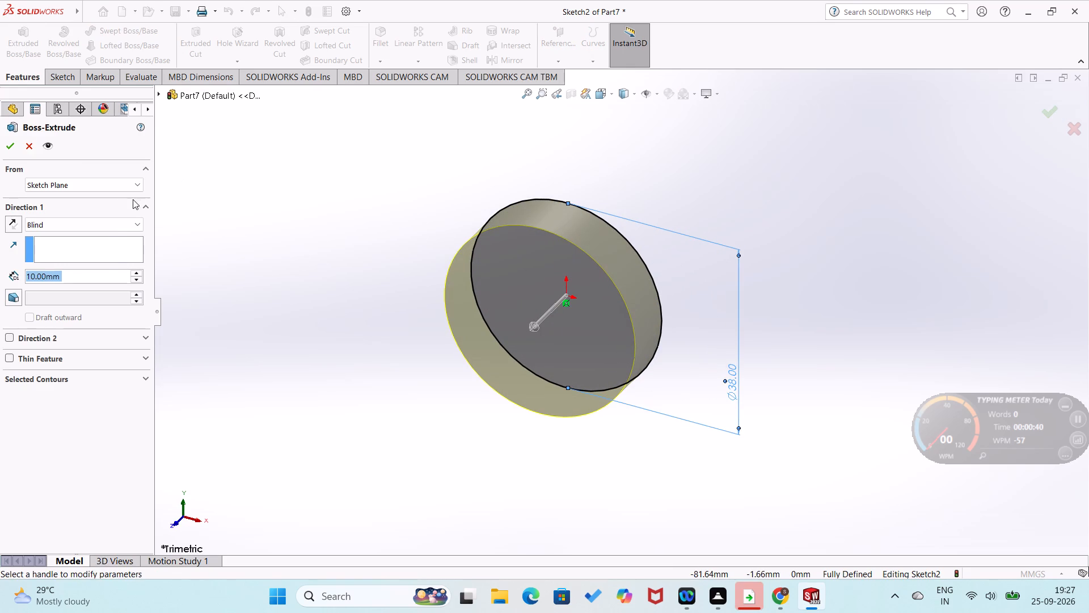
{"action": "type", "text": "12"}
{"action": "key", "text": "Return"}
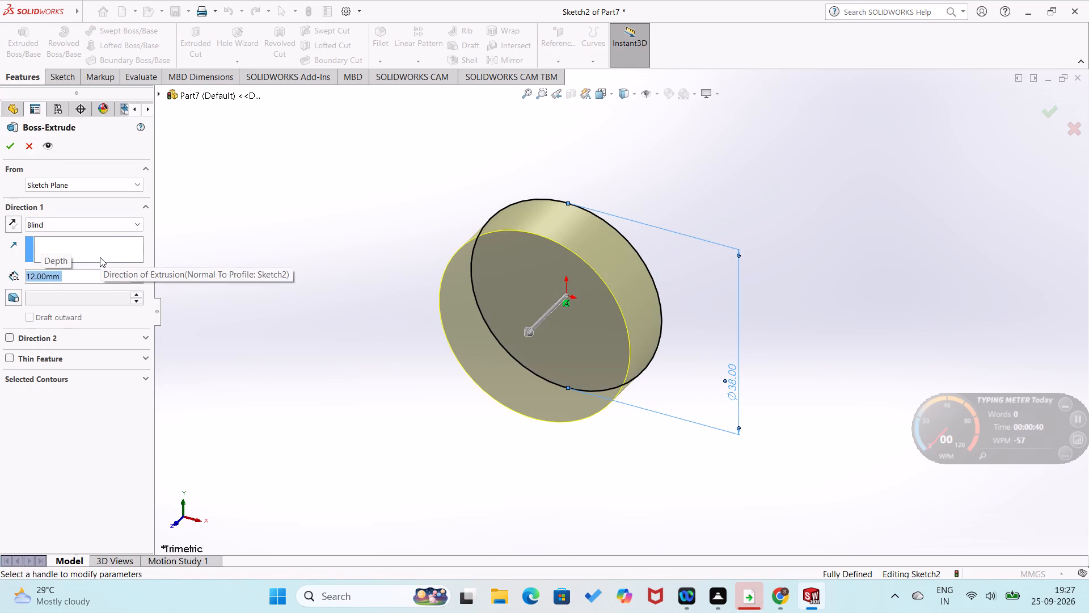
{"action": "left_click", "coordinate": [15, 149]}
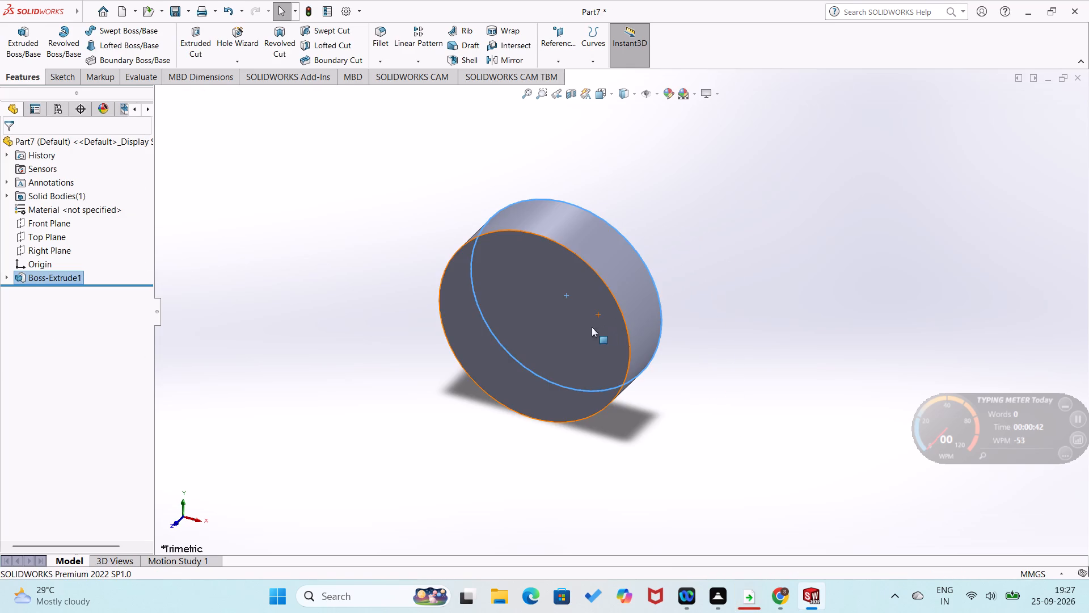
Sketch a circle of about 6.3 mm radius centred on the origin on the disc's front face.
{"action": "right_click", "coordinate": [571, 324]}
{"action": "left_click", "coordinate": [591, 304]}
{"action": "left_click", "coordinate": [280, 259]}
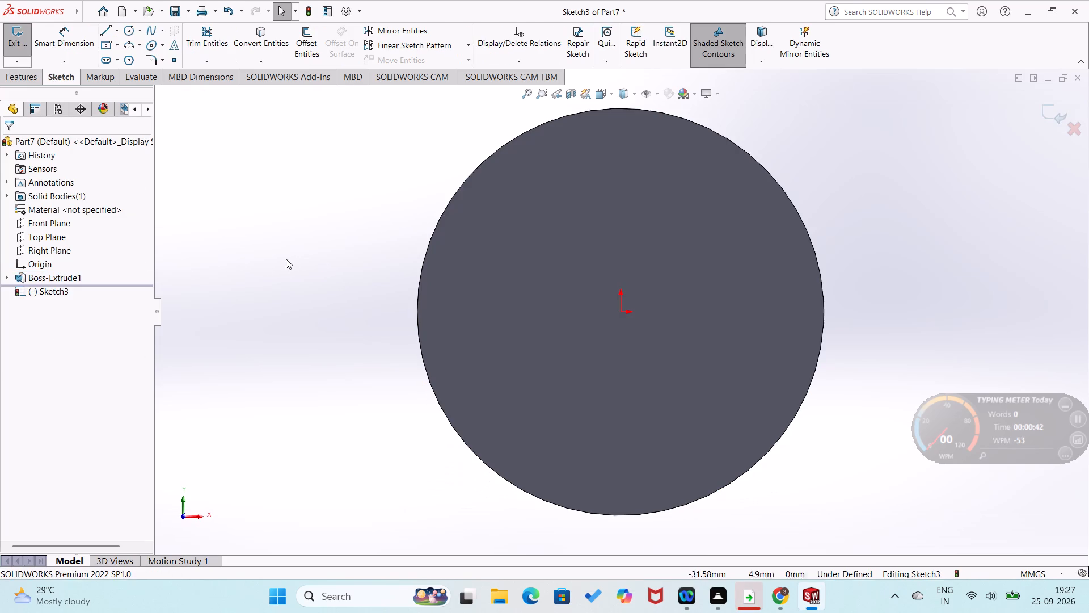
{"action": "right_click_drag", "start_coordinate": [343, 243], "coordinate": [282, 270]}
{"action": "right_click_drag", "start_coordinate": [325, 258], "coordinate": [455, 223]}
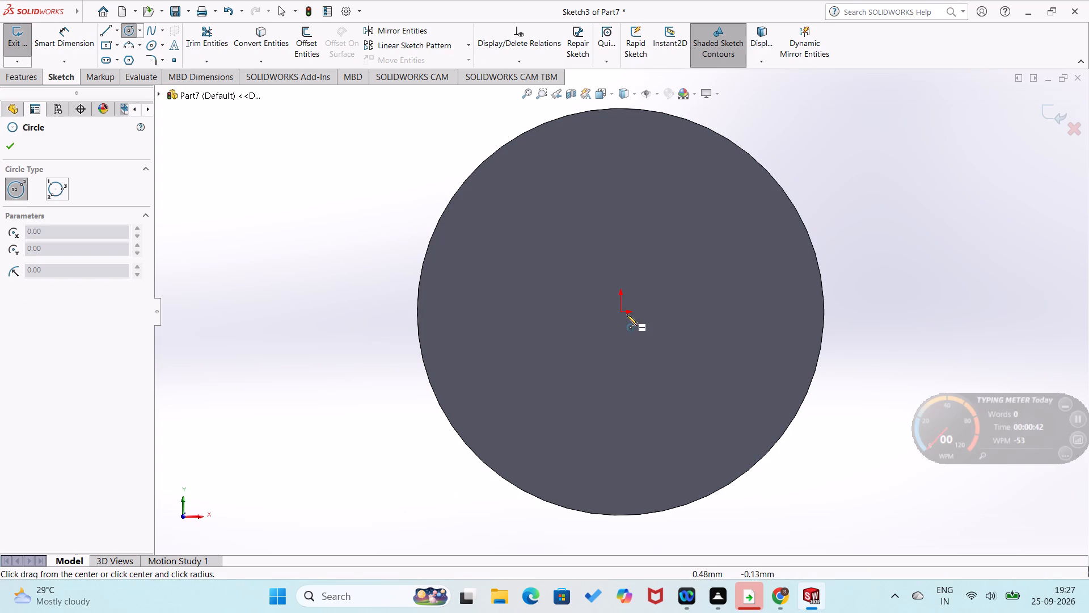
{"action": "left_click", "coordinate": [620, 311]}
{"action": "left_click", "coordinate": [647, 374]}
Dimension the new circle's diameter as 25 mm.
{"action": "right_click_drag", "start_coordinate": [773, 366], "coordinate": [795, 278]}
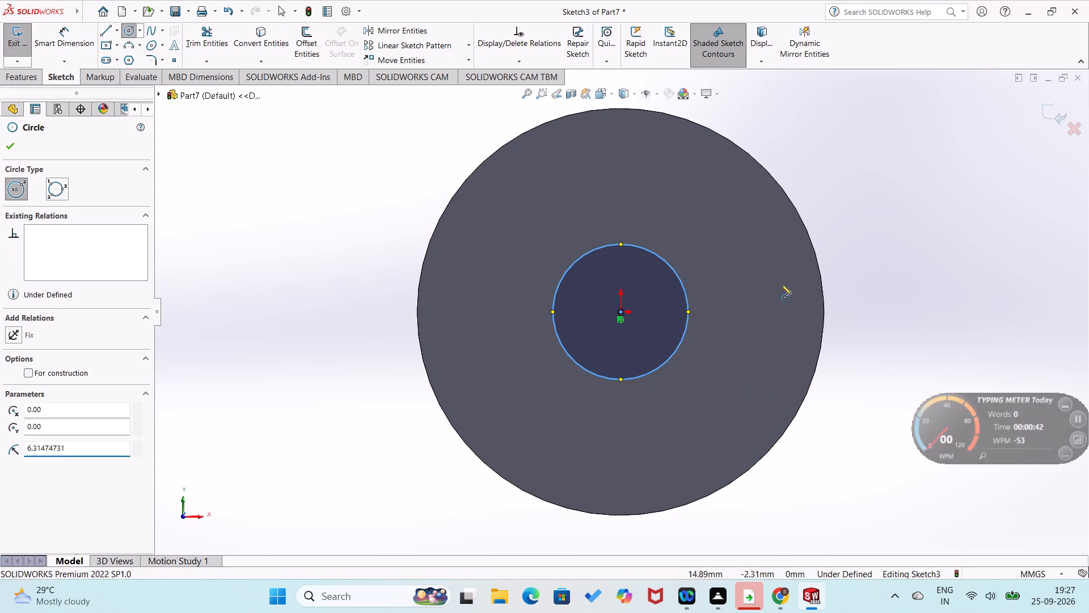
{"action": "left_click", "coordinate": [677, 341]}
{"action": "left_click", "coordinate": [682, 339]}
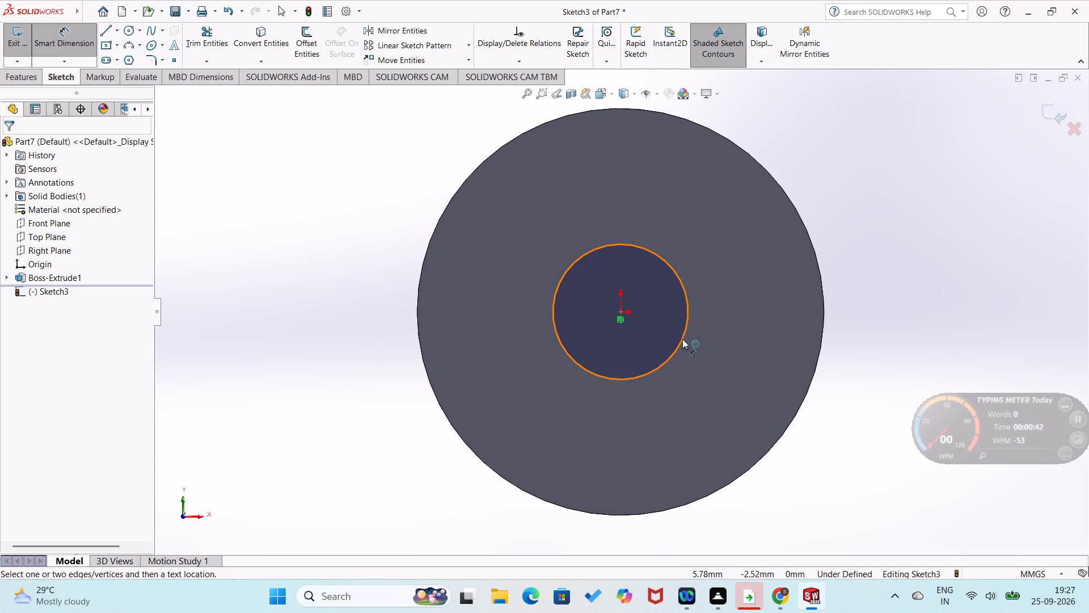
{"action": "left_click", "coordinate": [750, 324]}
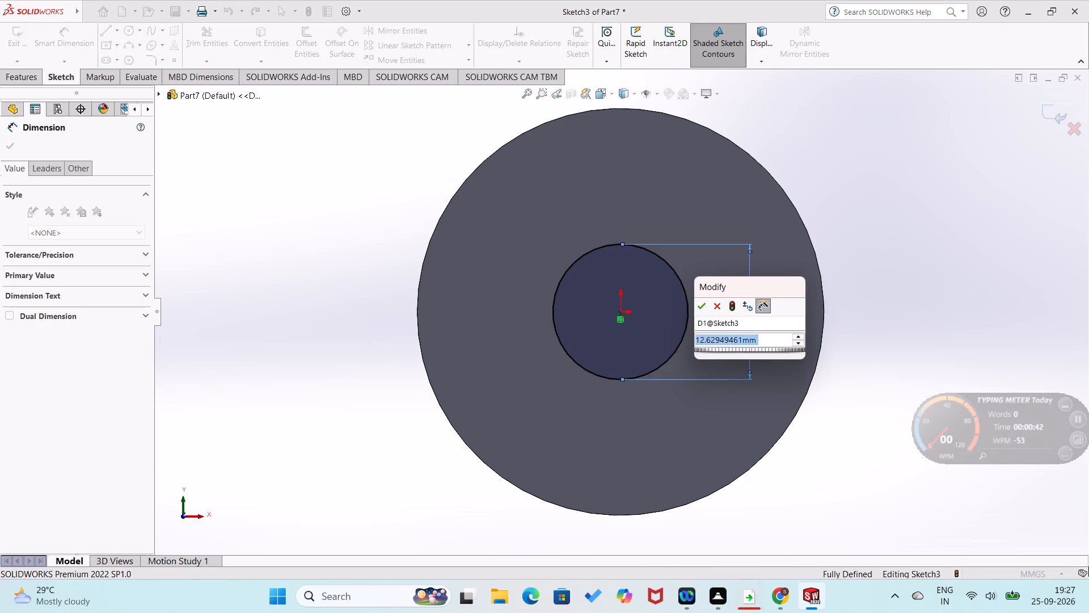
{"action": "type", "text": "25"}
{"action": "key", "text": "Return"}
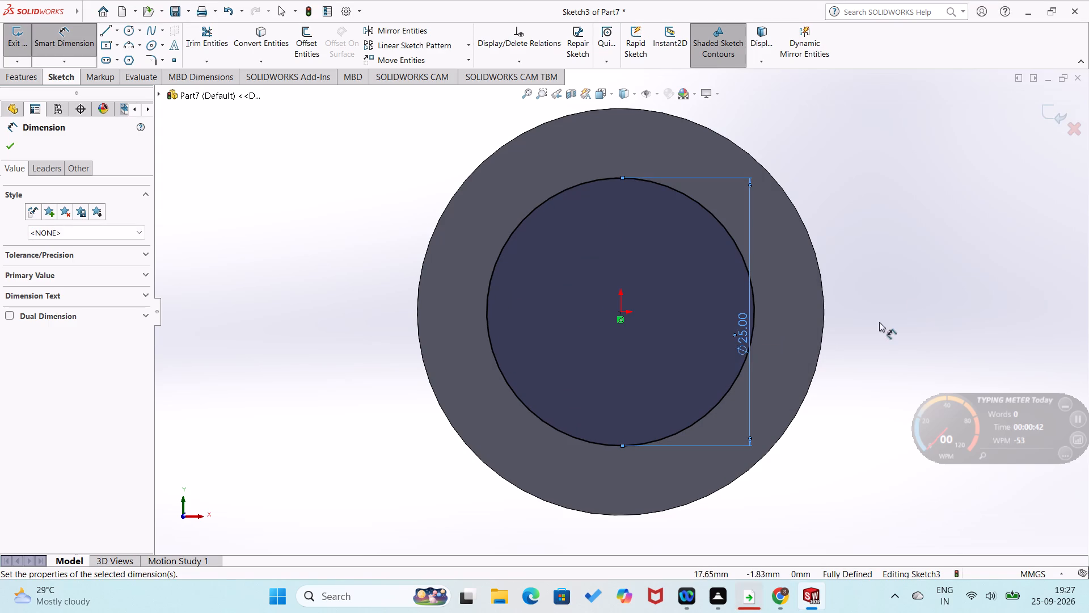
{"action": "left_click", "coordinate": [915, 300]}
Extrude the 25 mm circle as a blind boss 84 mm deep, merged with the disc.
{"action": "left_click", "coordinate": [33, 81]}
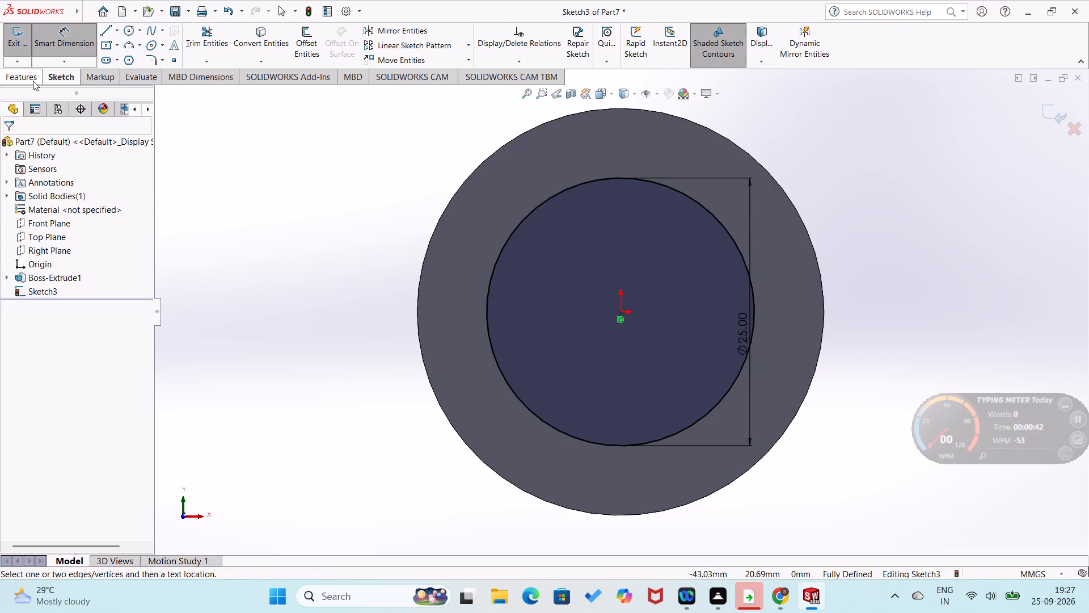
{"action": "left_click", "coordinate": [33, 51]}
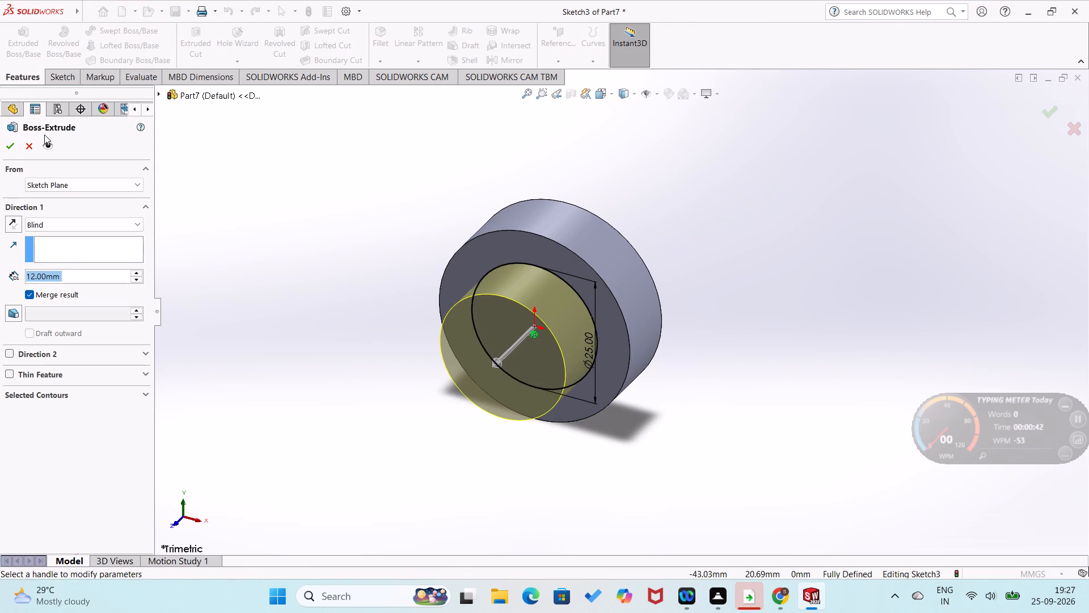
{"action": "type", "text": "84"}
{"action": "key", "text": "Return"}
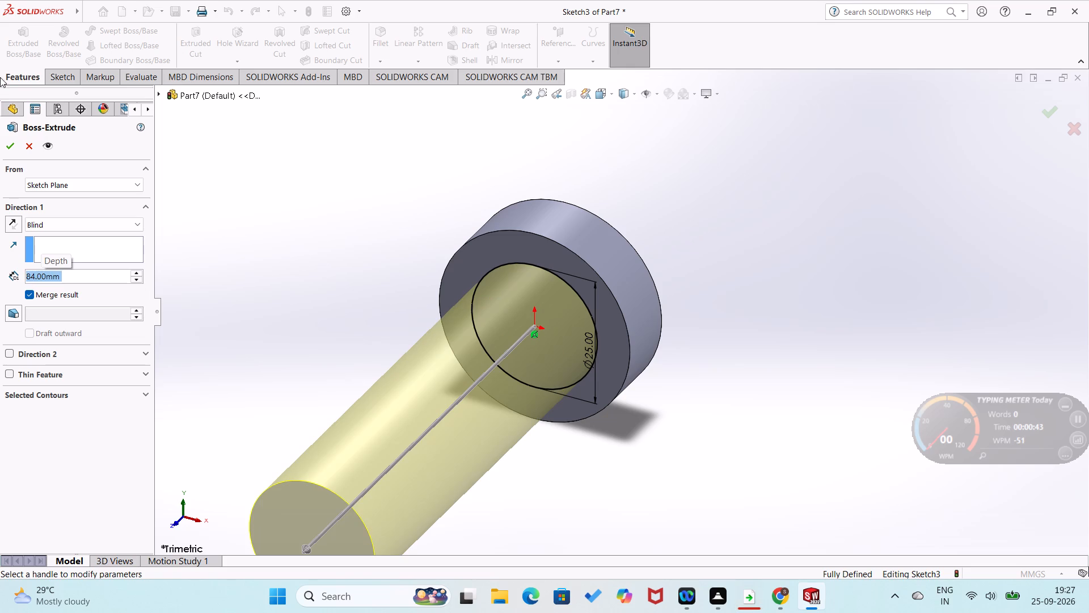
{"action": "left_click", "coordinate": [5, 146]}
{"action": "left_click", "coordinate": [209, 224]}
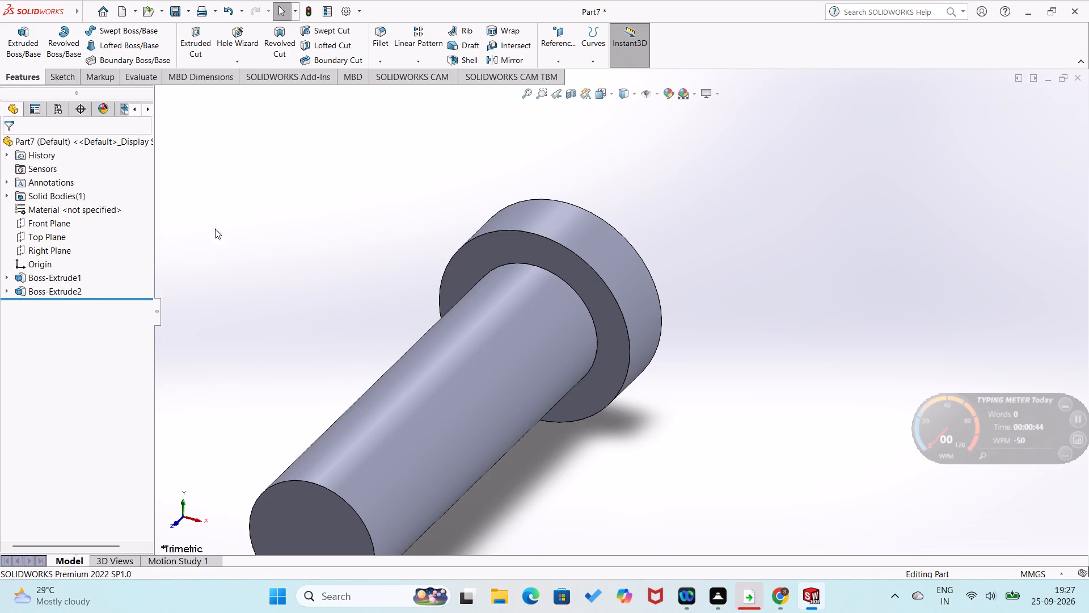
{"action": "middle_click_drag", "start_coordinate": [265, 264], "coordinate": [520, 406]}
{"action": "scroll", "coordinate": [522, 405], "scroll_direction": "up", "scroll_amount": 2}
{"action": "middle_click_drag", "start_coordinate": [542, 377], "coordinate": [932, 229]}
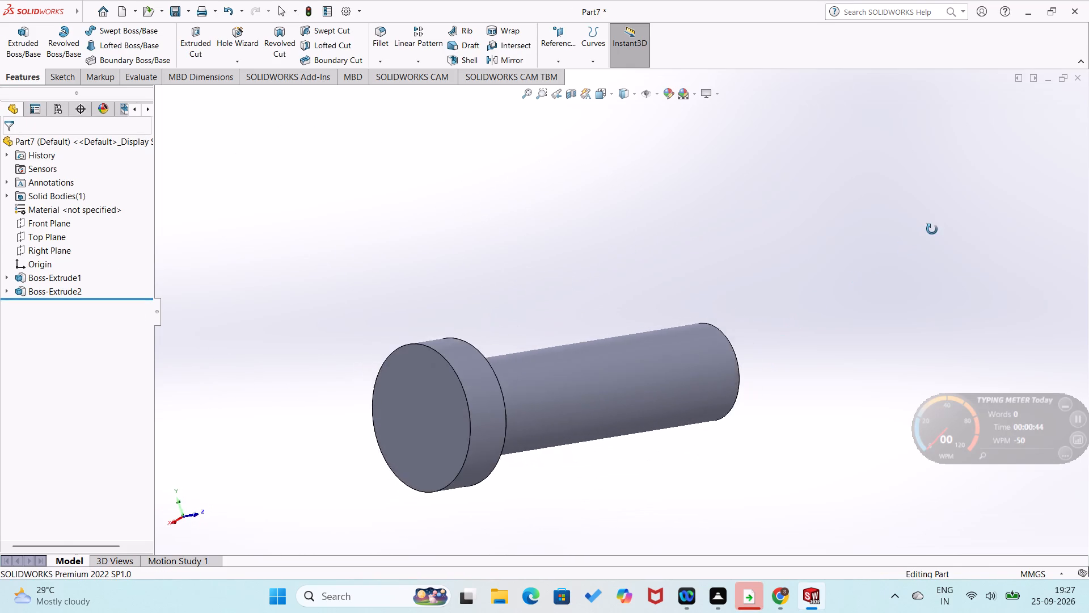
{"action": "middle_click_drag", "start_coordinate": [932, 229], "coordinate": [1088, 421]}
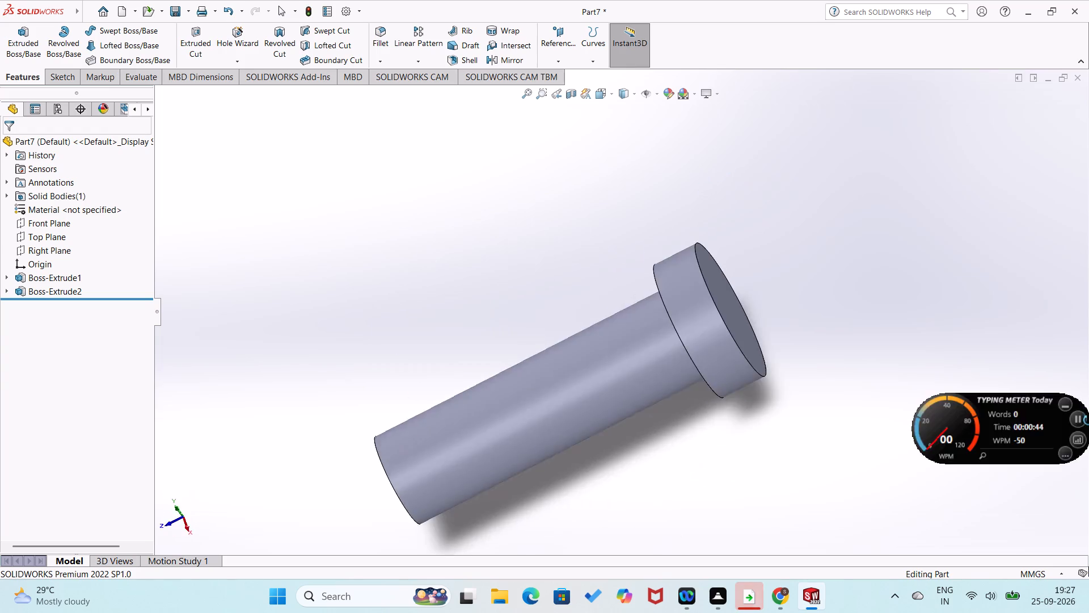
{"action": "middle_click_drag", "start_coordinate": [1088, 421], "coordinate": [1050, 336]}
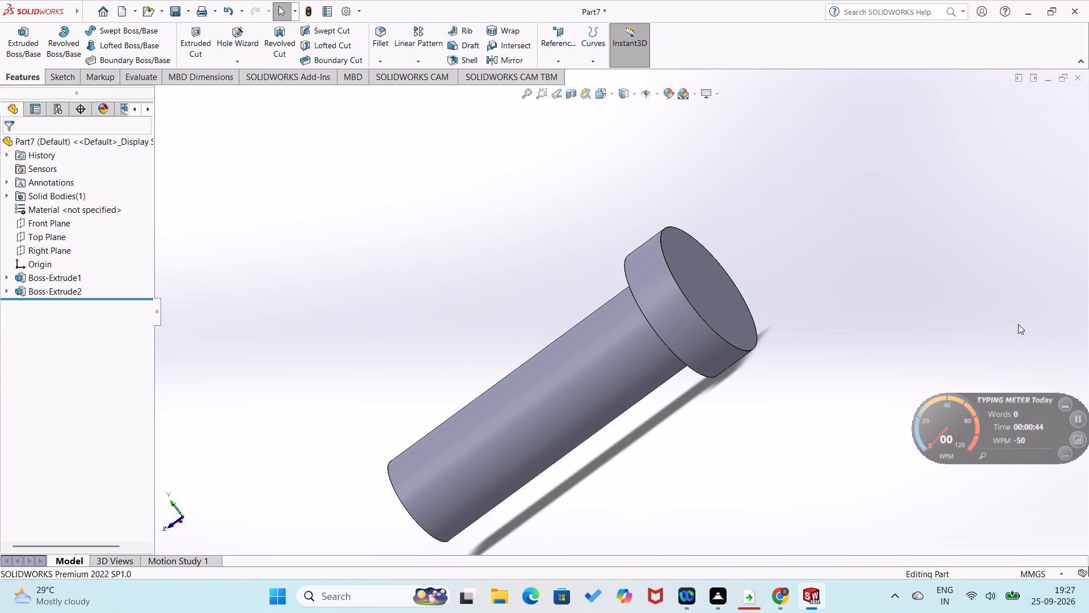
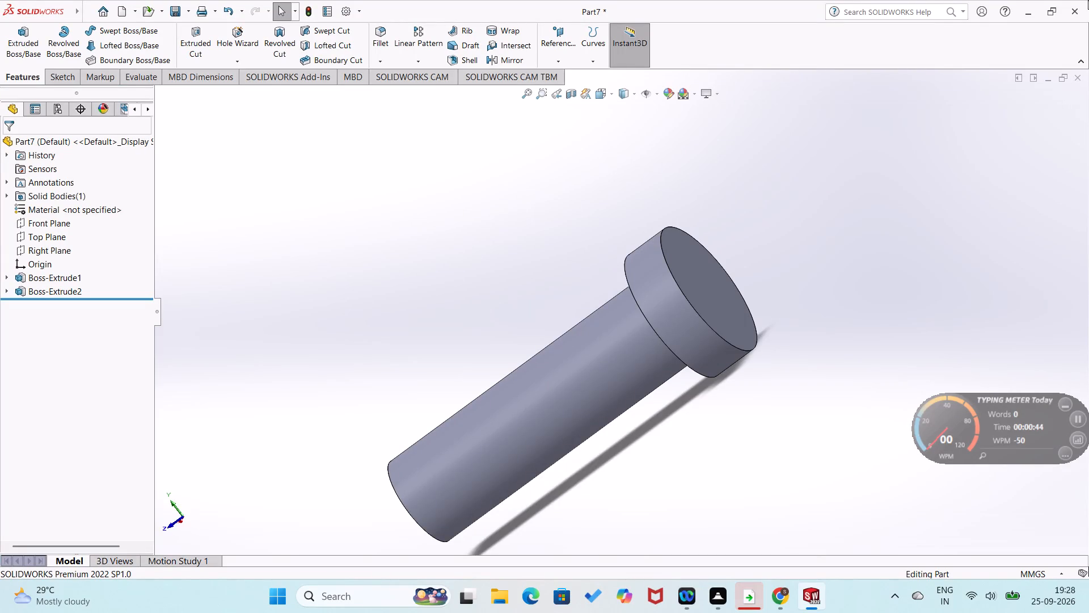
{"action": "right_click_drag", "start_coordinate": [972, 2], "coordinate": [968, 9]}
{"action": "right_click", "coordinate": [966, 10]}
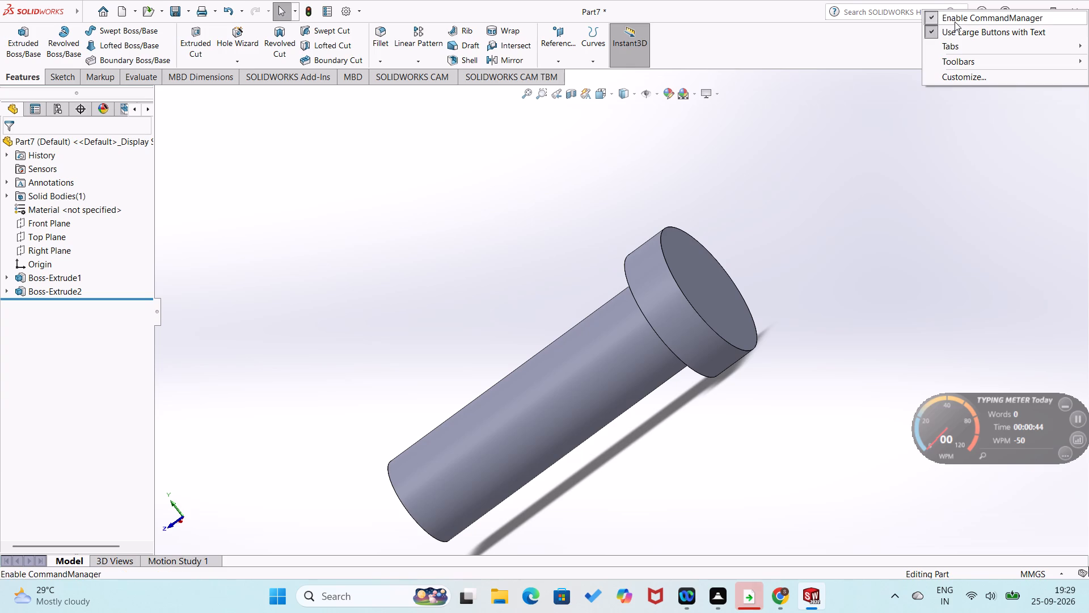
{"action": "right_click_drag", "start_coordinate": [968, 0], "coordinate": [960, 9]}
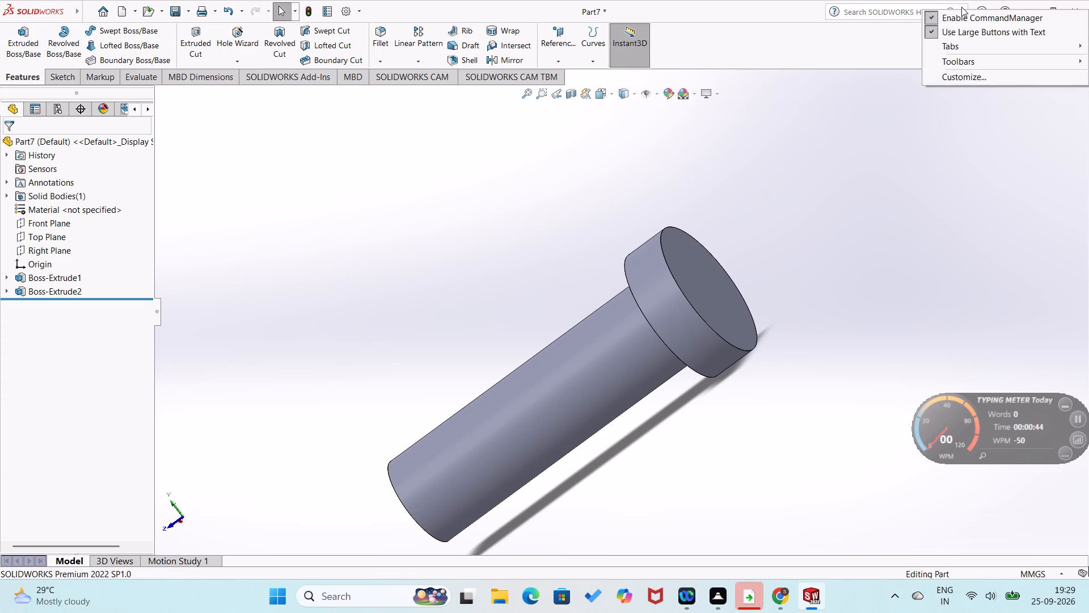
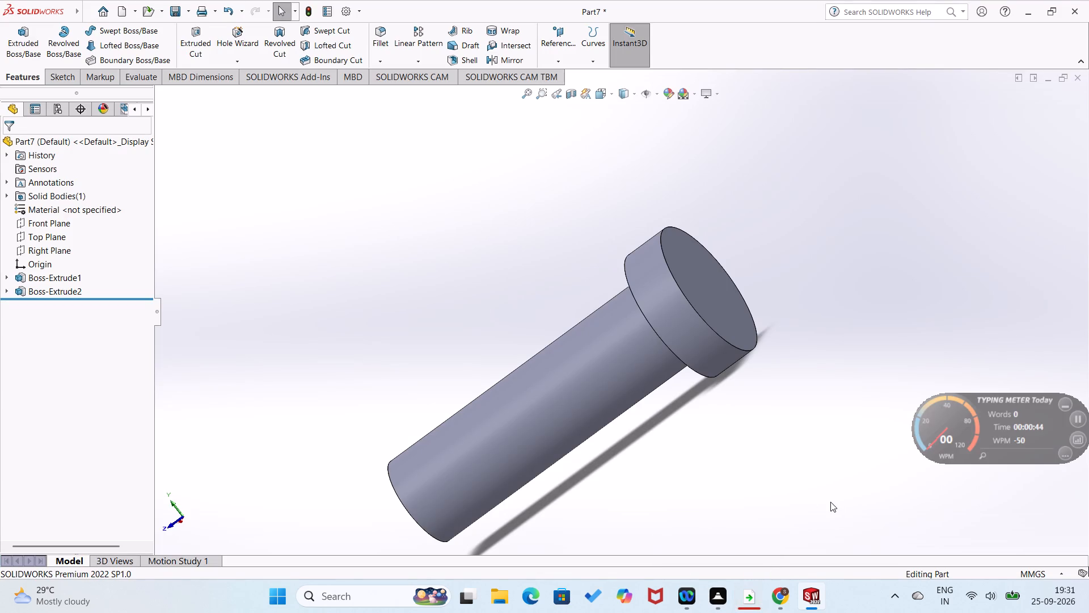
Close the CAD program without saving the modified flanged cylinder part or any other open documents.
{"action": "right_click", "coordinate": [1088, 0]}
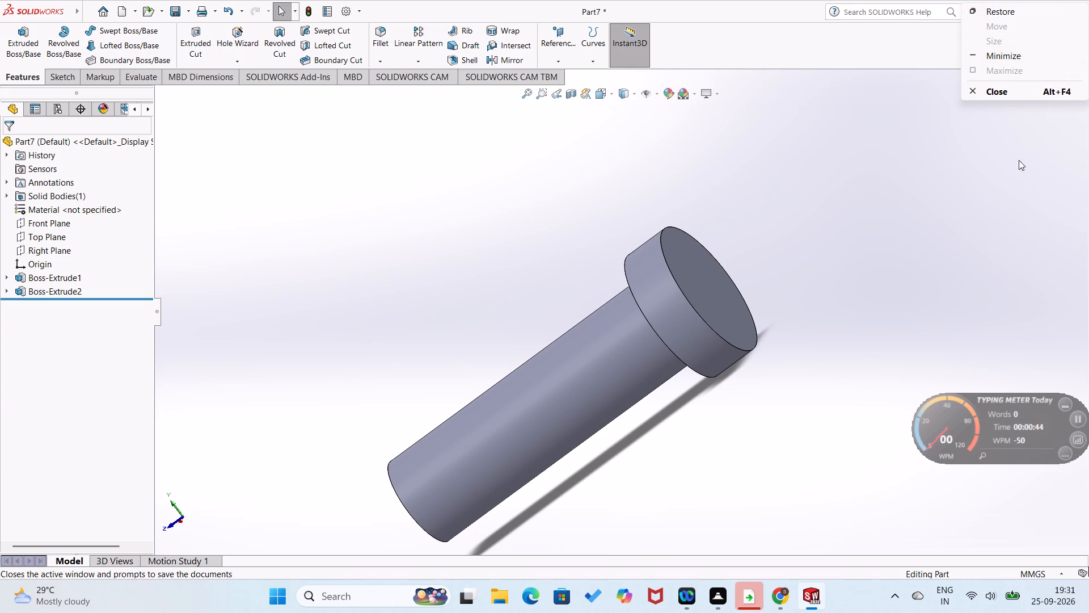
{"action": "left_click", "coordinate": [974, 96]}
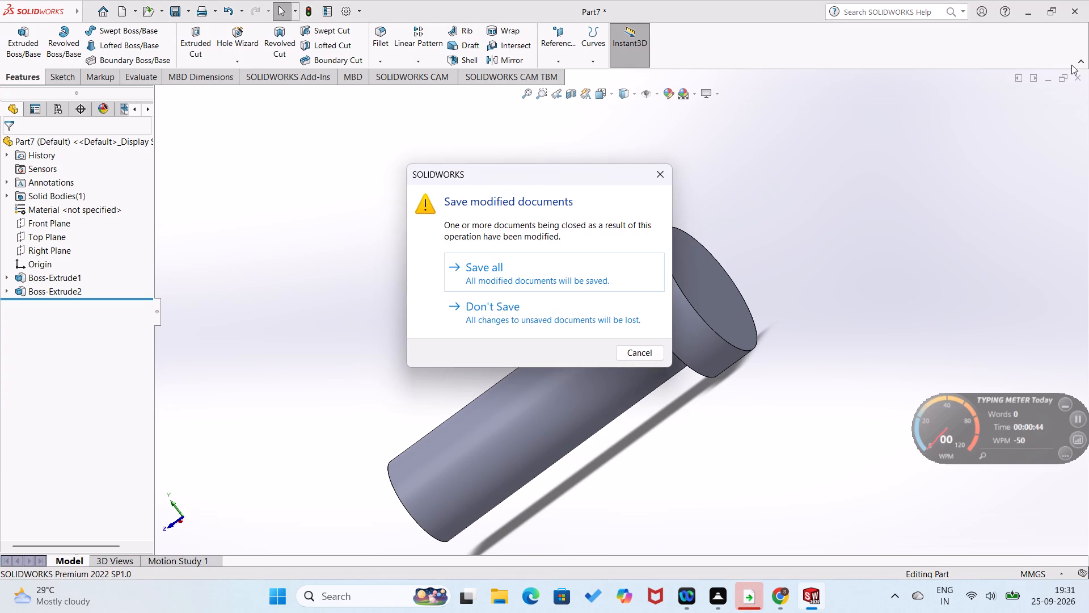
{"action": "left_click", "coordinate": [611, 323]}
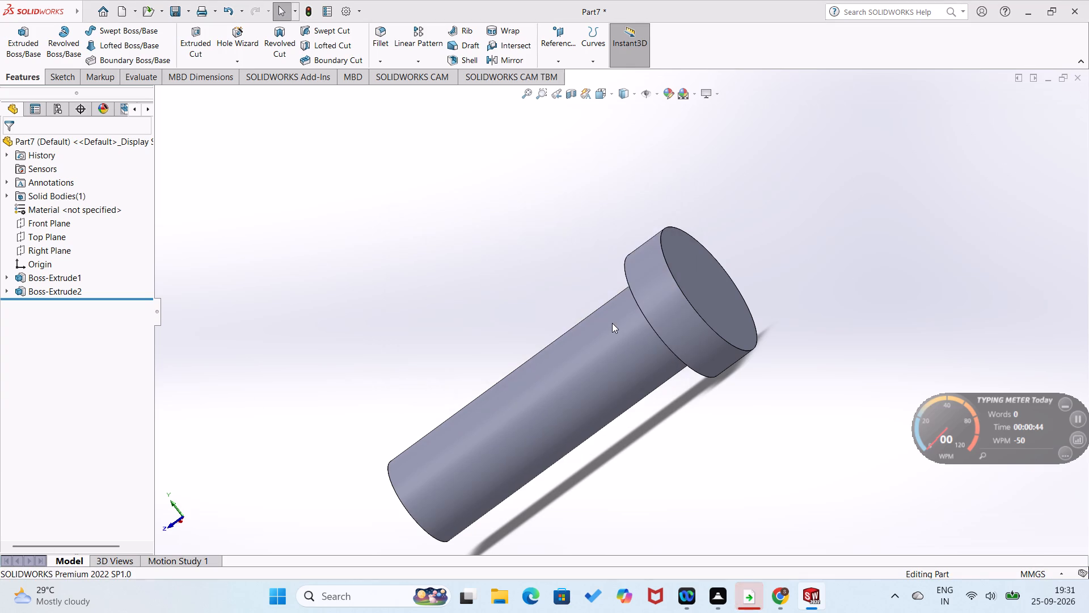
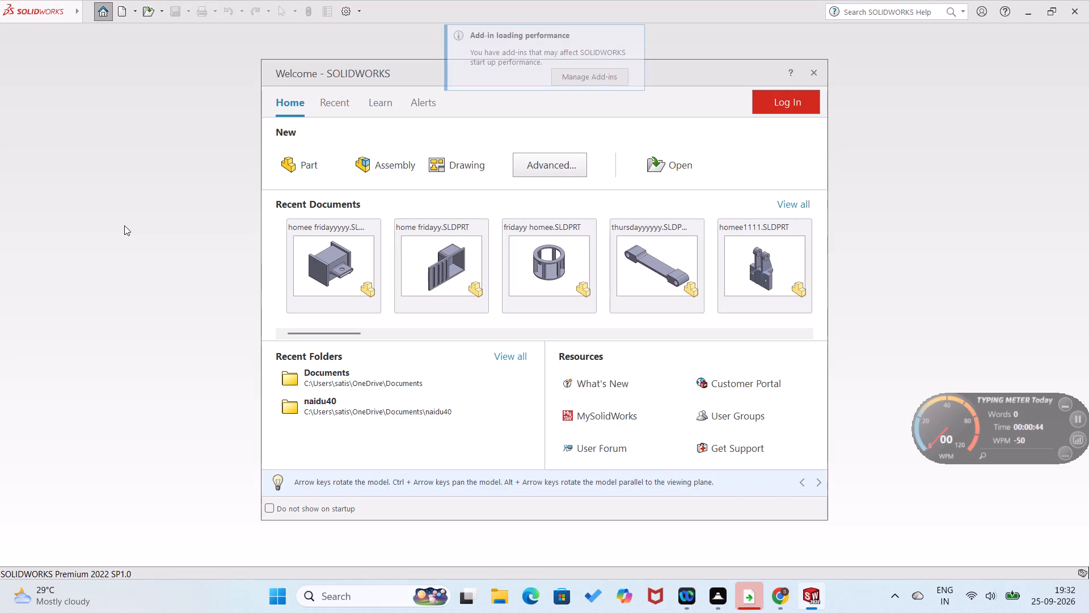
Create a new part and start a sketch on the Front Plane.
{"action": "left_click", "coordinate": [305, 161]}
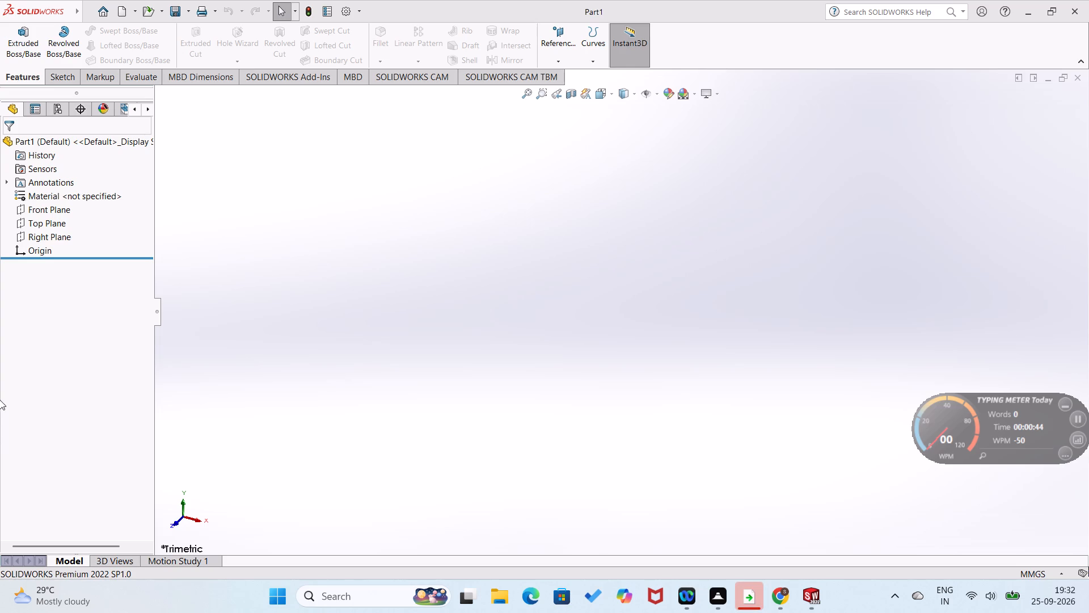
{"action": "left_click", "coordinate": [52, 211]}
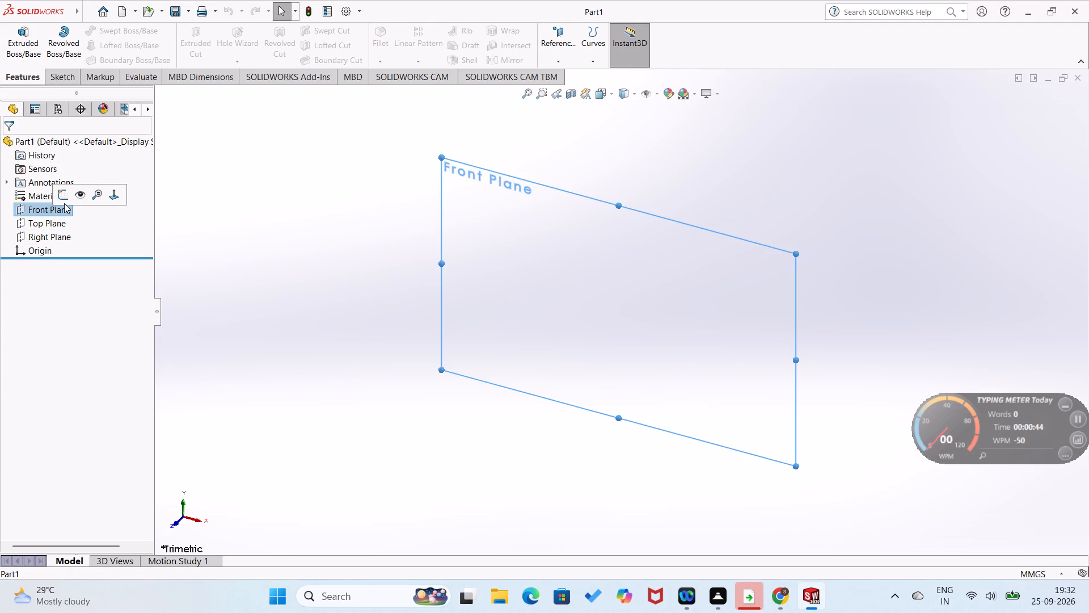
{"action": "left_click", "coordinate": [64, 202]}
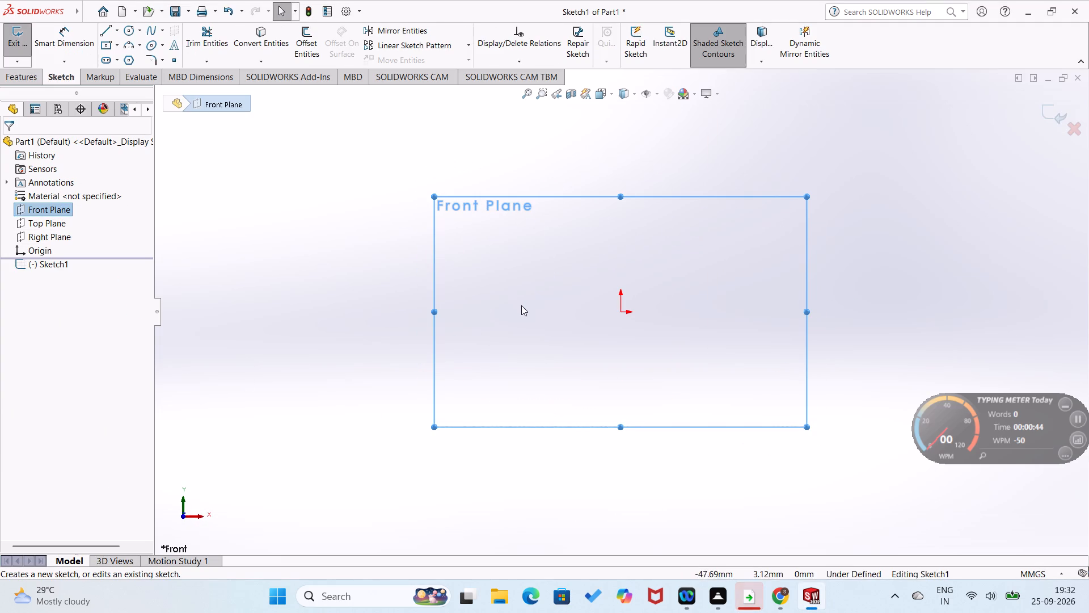
Sketch a horizontal line about 150 mm long from the origin.
{"action": "right_click_drag", "start_coordinate": [538, 316], "coordinate": [413, 364]}
{"action": "left_click", "coordinate": [621, 310]}
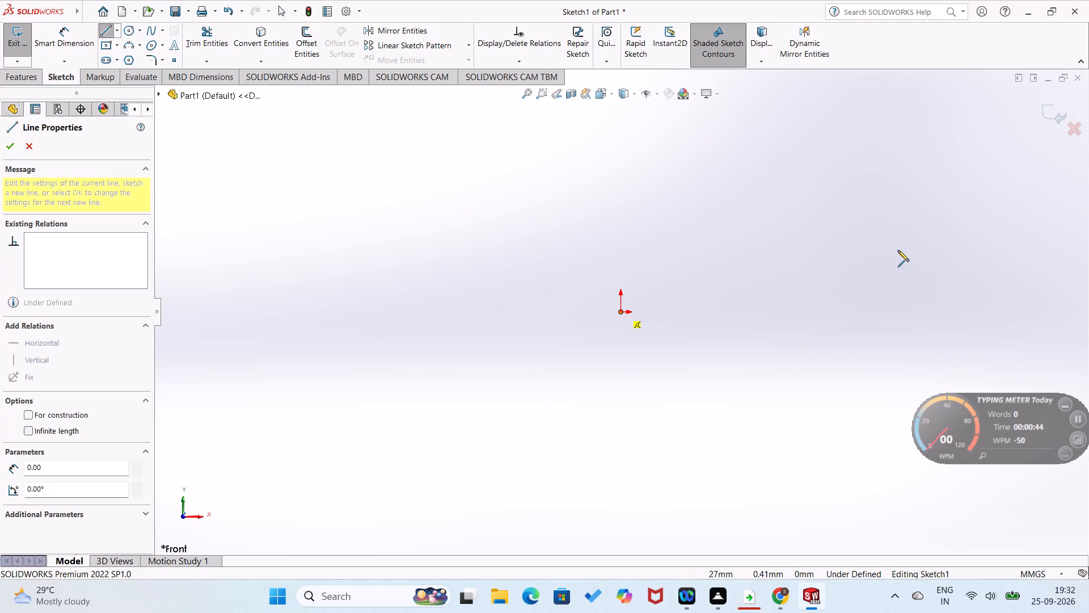
{"action": "left_click", "coordinate": [934, 314]}
Sketch a closed stepped profile above the baseline from the origin: two rising steps, a short peak, a 45° slope, and a vertical end down to the baseline.
{"action": "right_click_drag", "start_coordinate": [919, 339], "coordinate": [953, 192]}
{"action": "right_click_drag", "start_coordinate": [804, 278], "coordinate": [692, 342]}
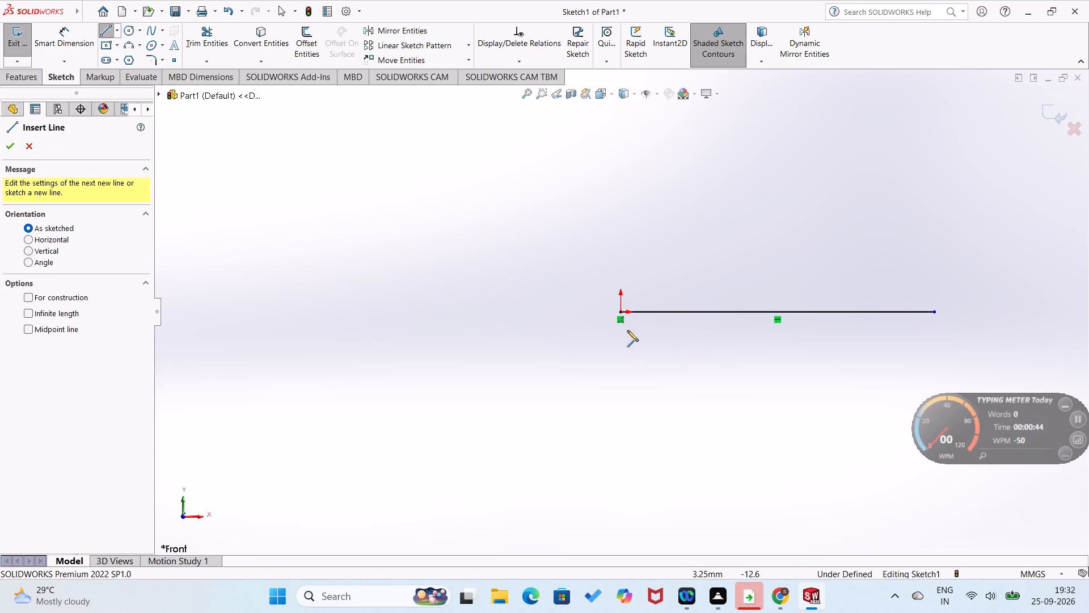
{"action": "left_click", "coordinate": [621, 311]}
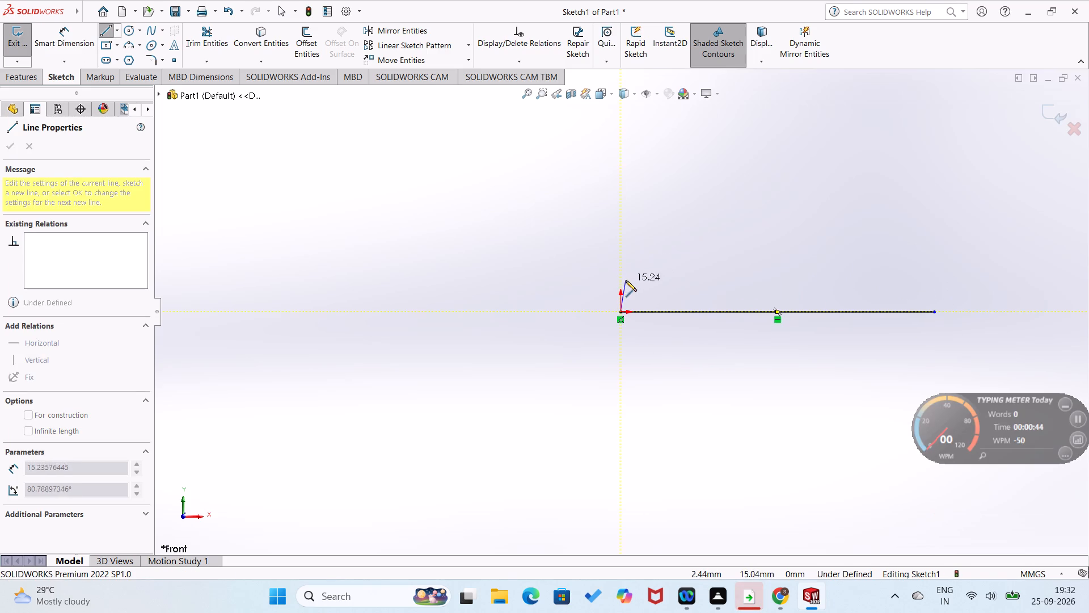
{"action": "left_click", "coordinate": [621, 279]}
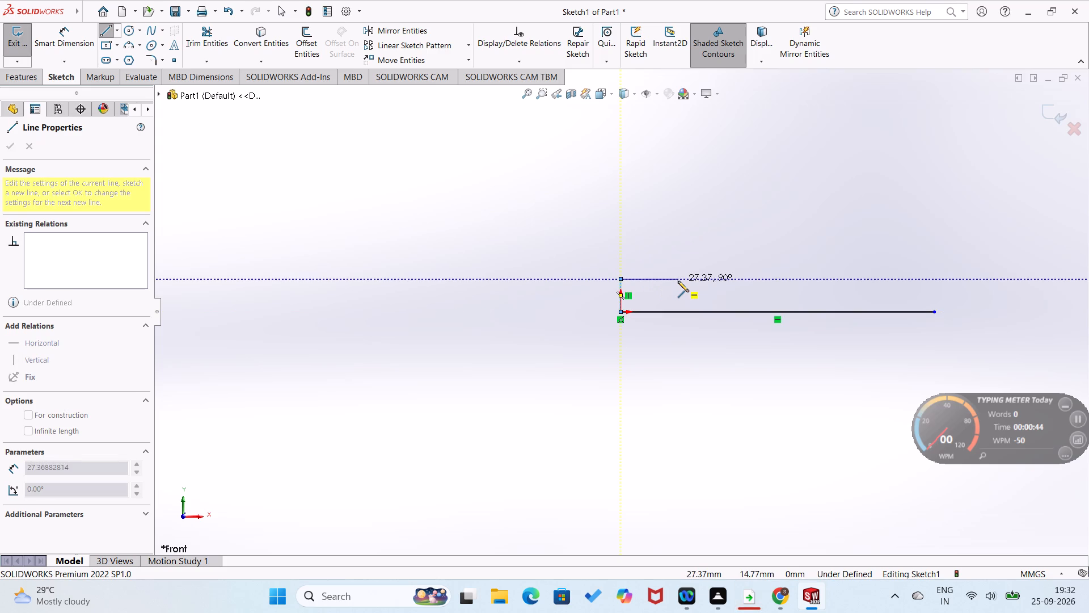
{"action": "left_click", "coordinate": [668, 280]}
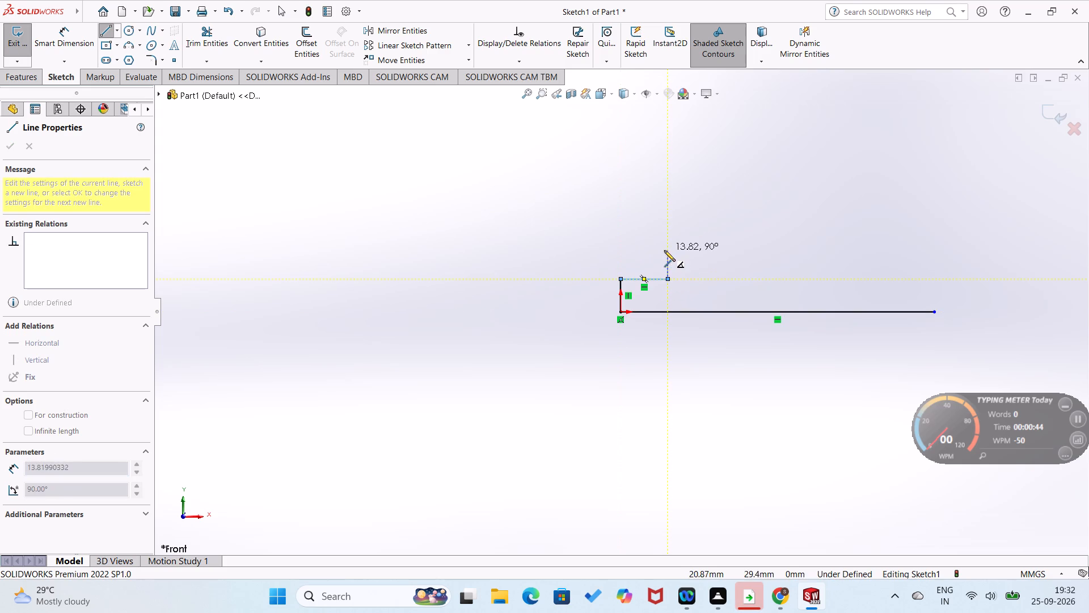
{"action": "left_click", "coordinate": [668, 236]}
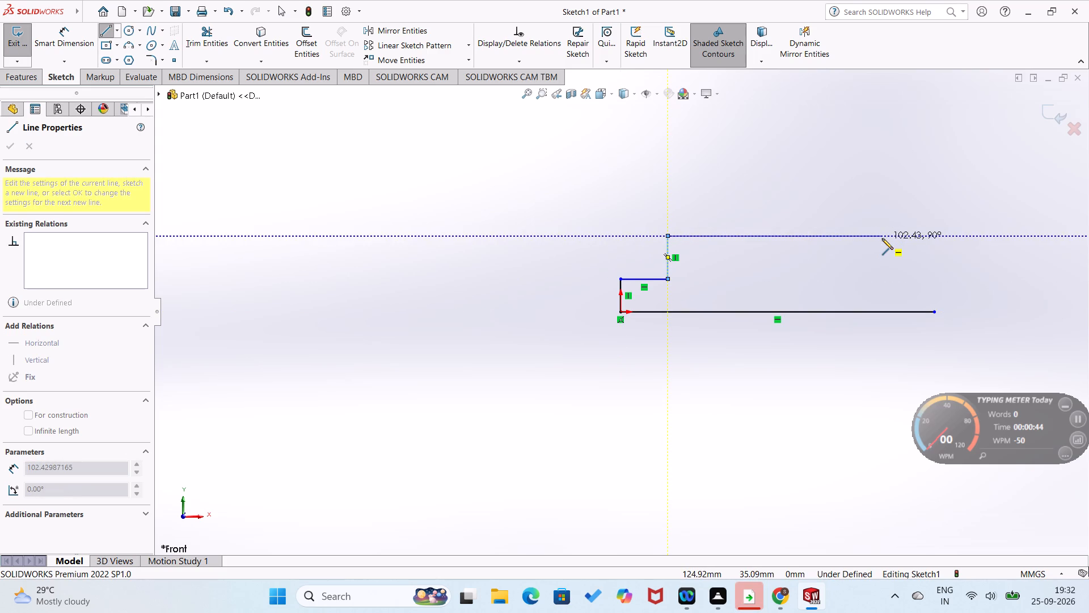
{"action": "left_click", "coordinate": [882, 238]}
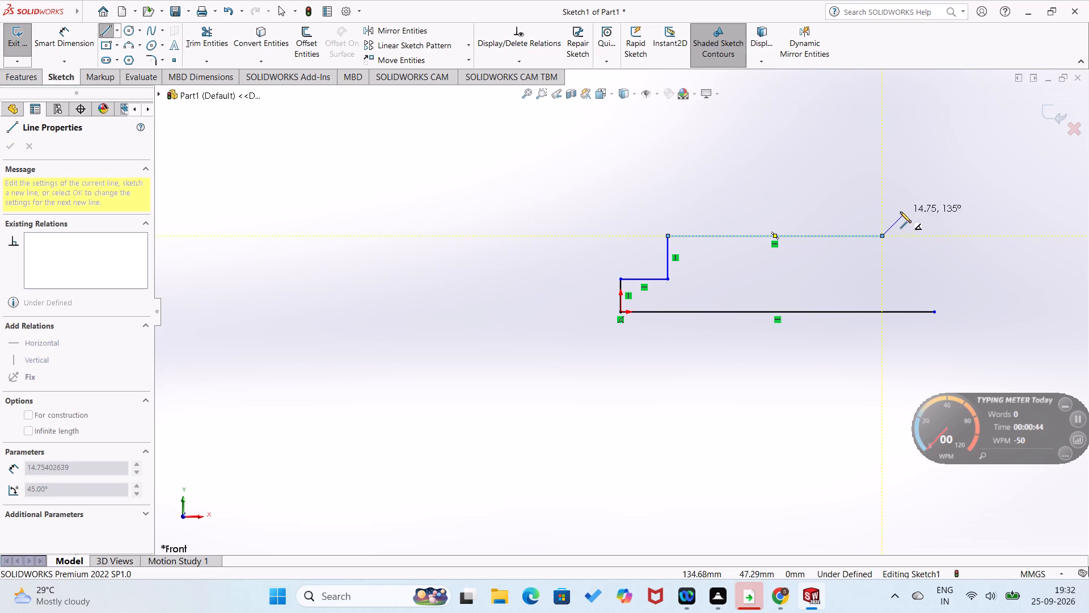
{"action": "left_click", "coordinate": [881, 206]}
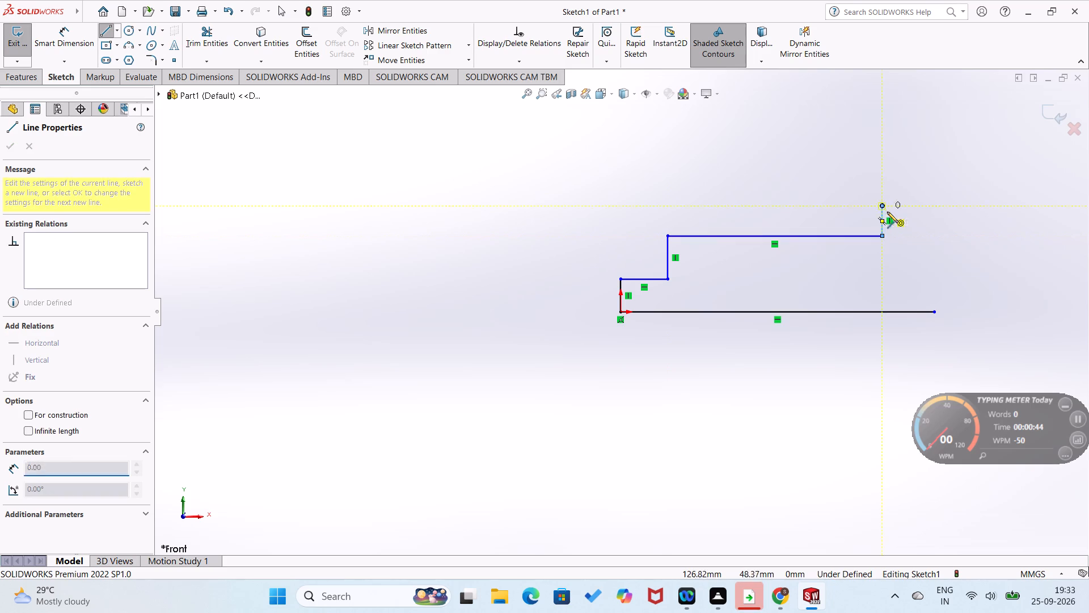
{"action": "left_click", "coordinate": [911, 233]}
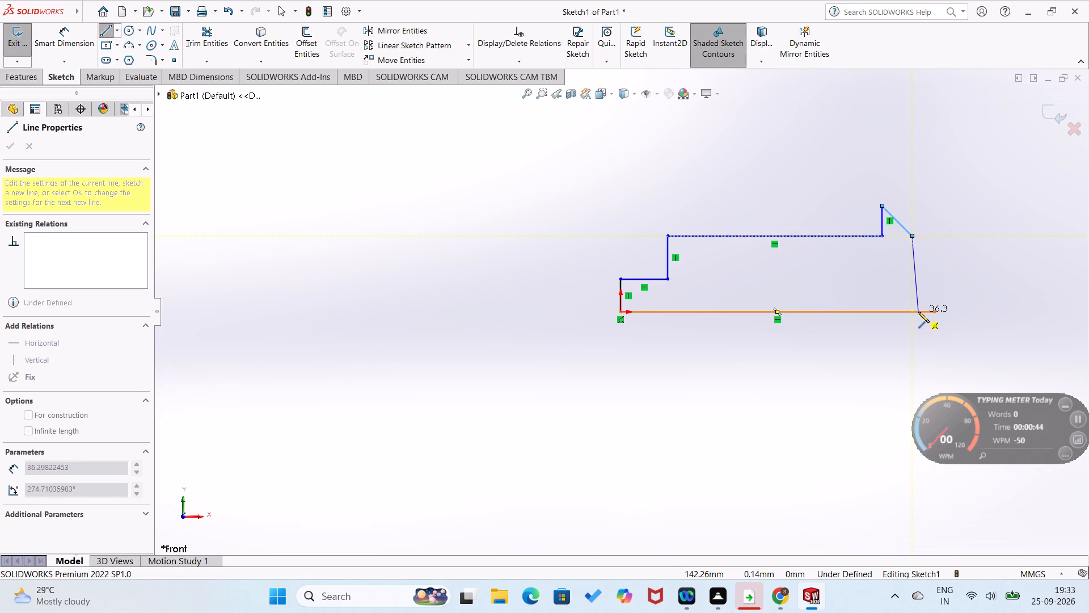
{"action": "left_click", "coordinate": [914, 312]}
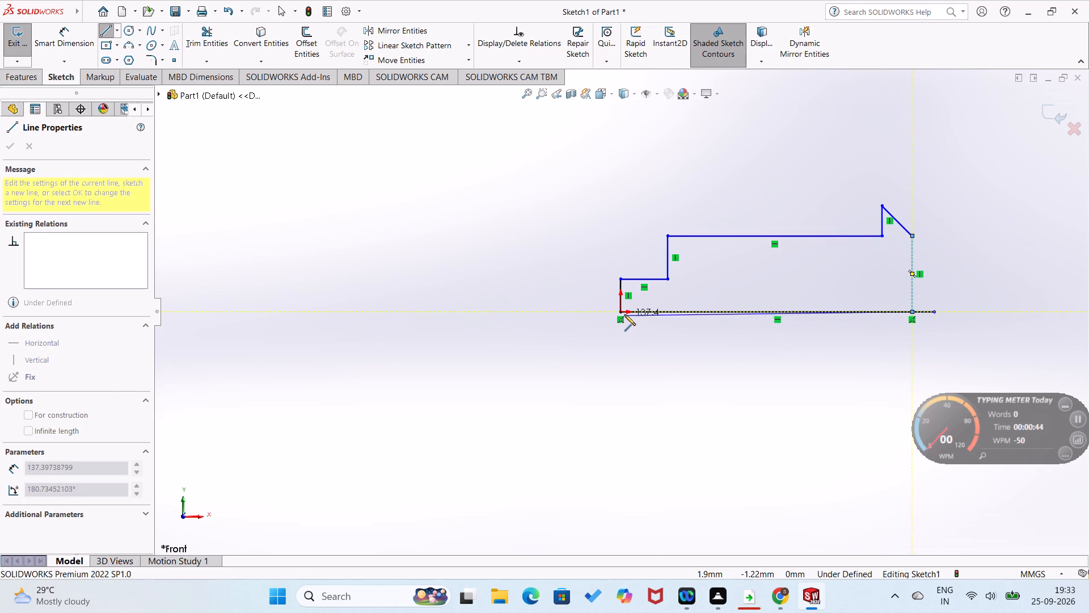
{"action": "left_click", "coordinate": [621, 312]}
Dimension the angle between the sloped line and the profile's vertical end line as 45°.
{"action": "right_click_drag", "start_coordinate": [555, 379], "coordinate": [602, 242]}
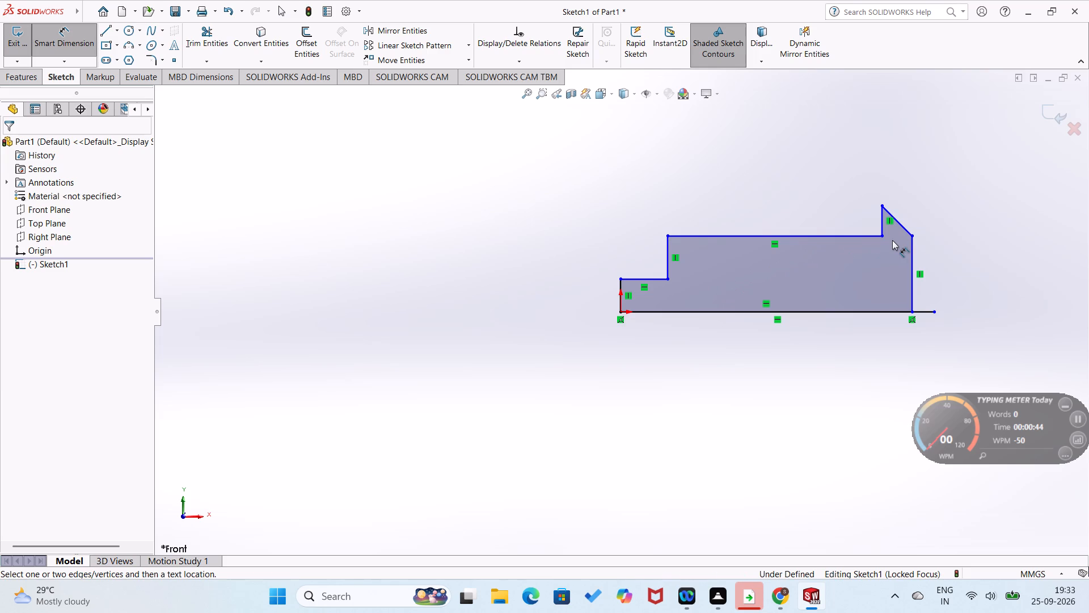
{"action": "left_click", "coordinate": [912, 265]}
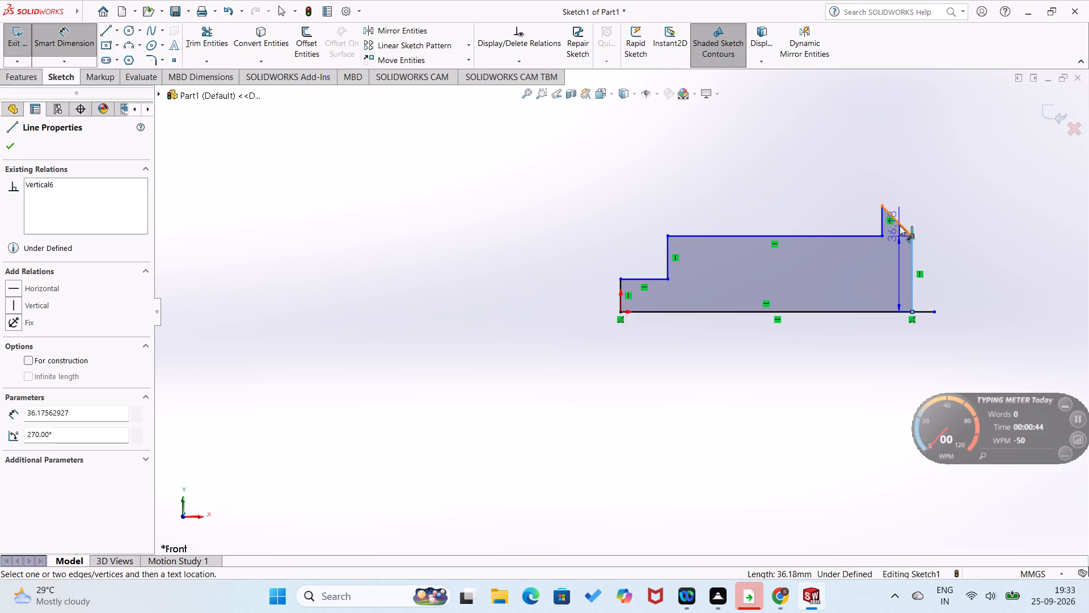
{"action": "left_click", "coordinate": [901, 222]}
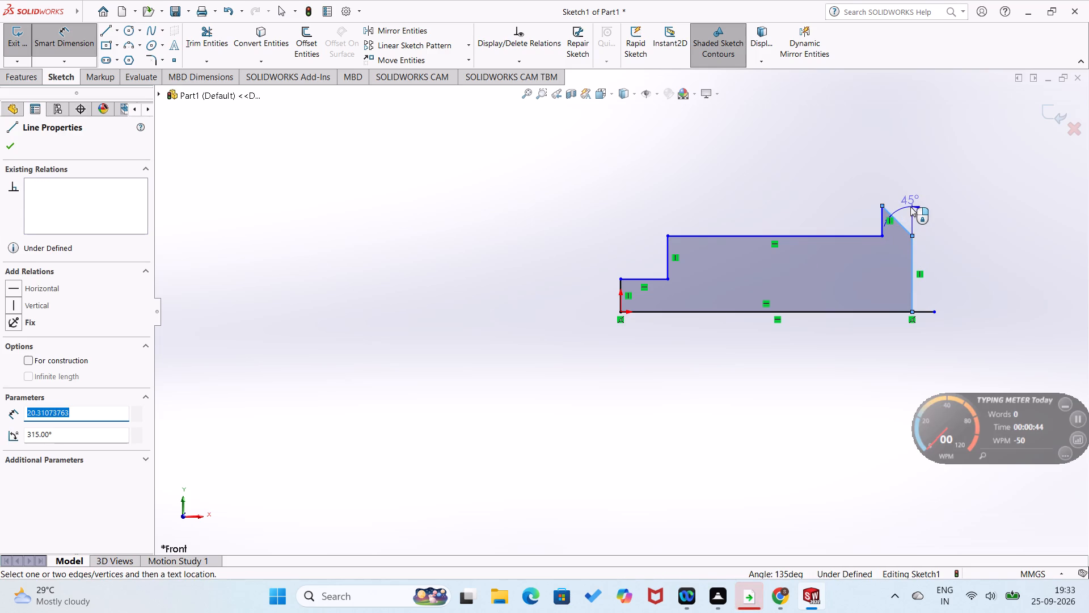
{"action": "left_click", "coordinate": [910, 207]}
{"action": "left_click", "coordinate": [863, 195]}
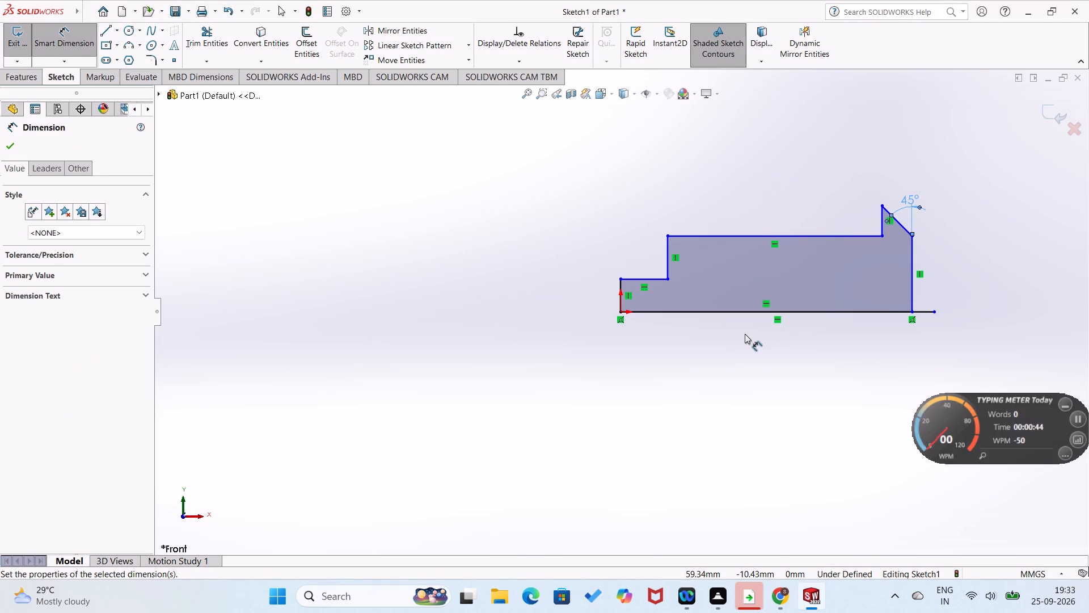
Dimension the short vertical line at the origin to 7.5 mm.
{"action": "left_click", "coordinate": [619, 290]}
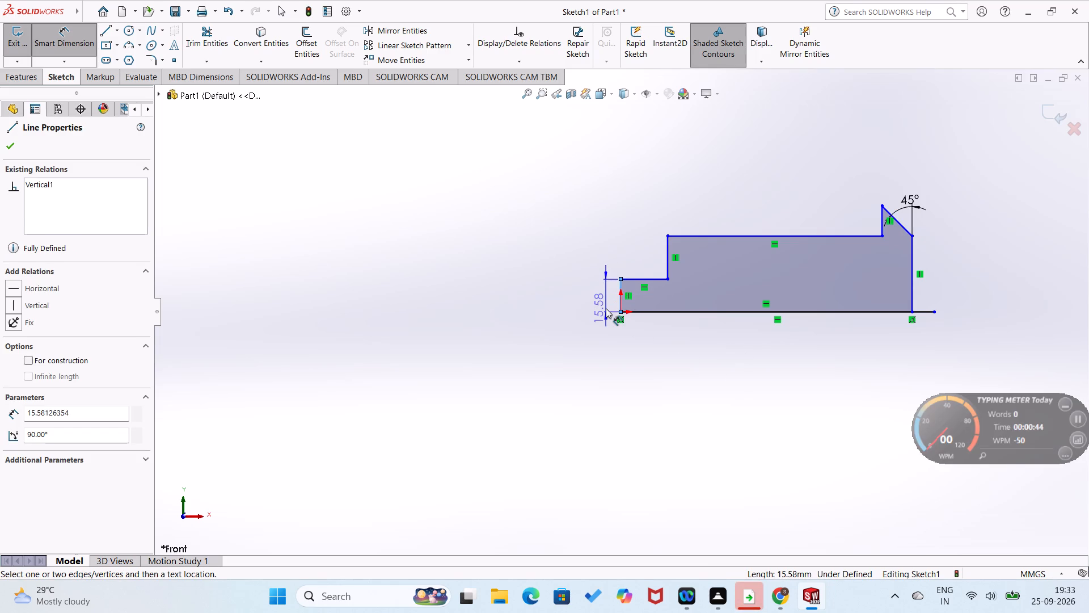
{"action": "left_click", "coordinate": [606, 308]}
{"action": "type", "text": "7.5"}
{"action": "key", "text": "Return"}
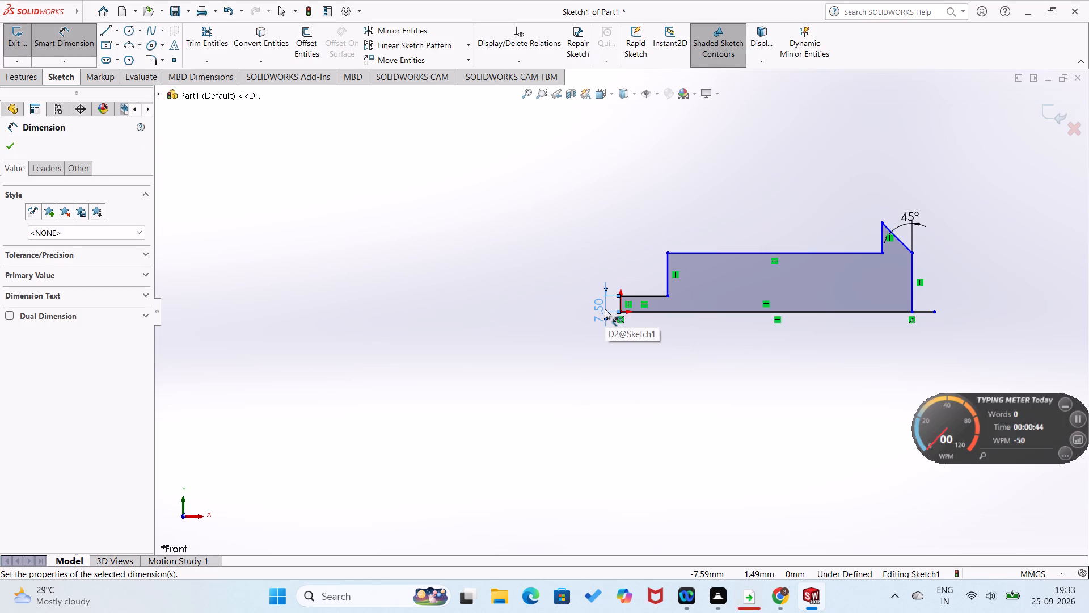
{"action": "left_click", "coordinate": [592, 333]}
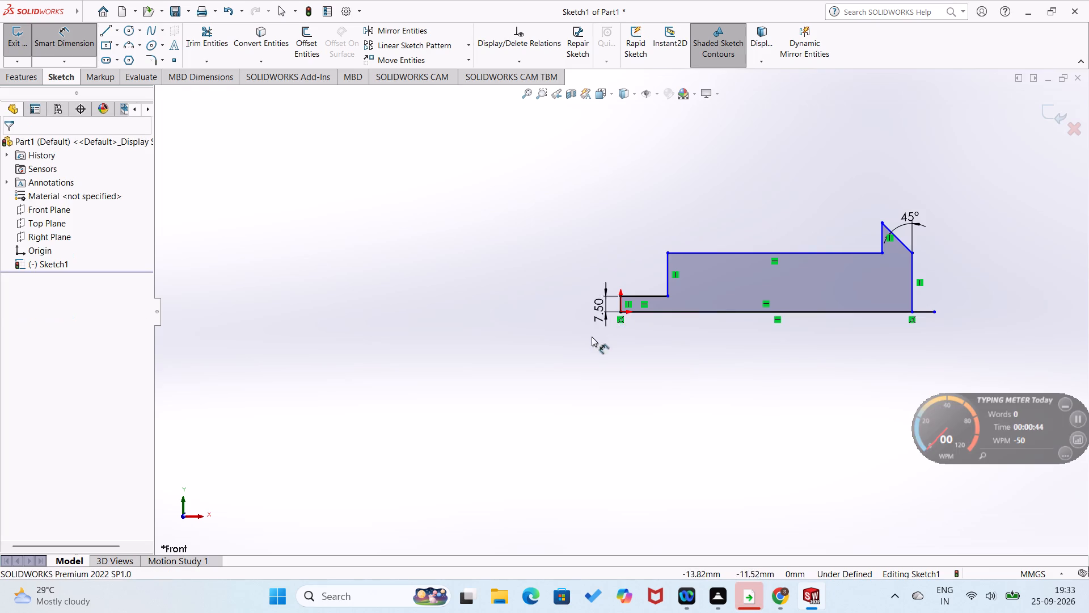
Dimension the vertical distance from the origin to the upper corner of the second step as 20 mm.
{"action": "left_click", "coordinate": [623, 312]}
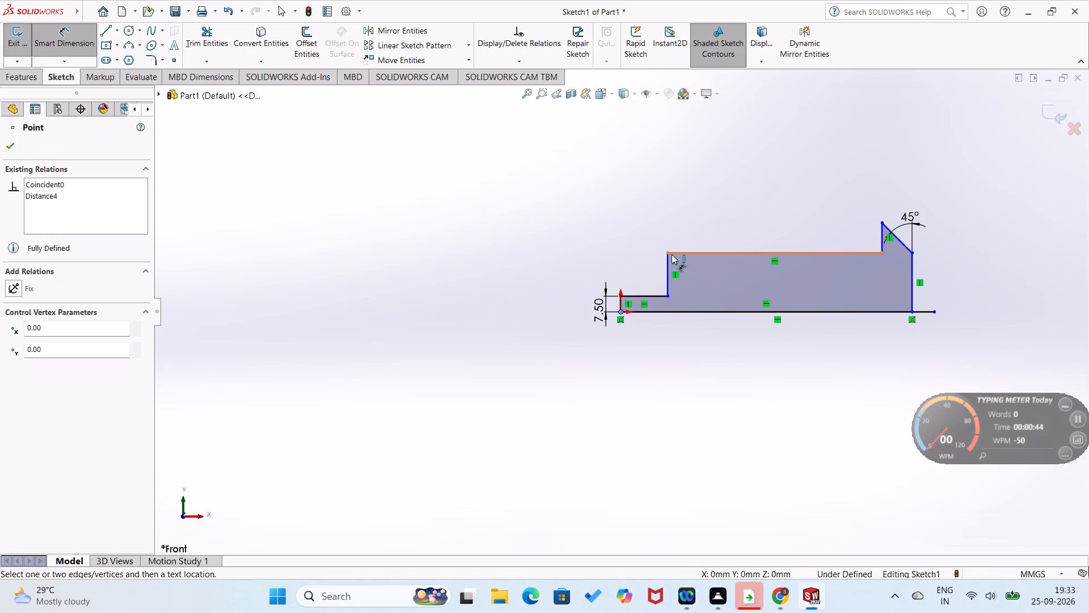
{"action": "left_click", "coordinate": [669, 253]}
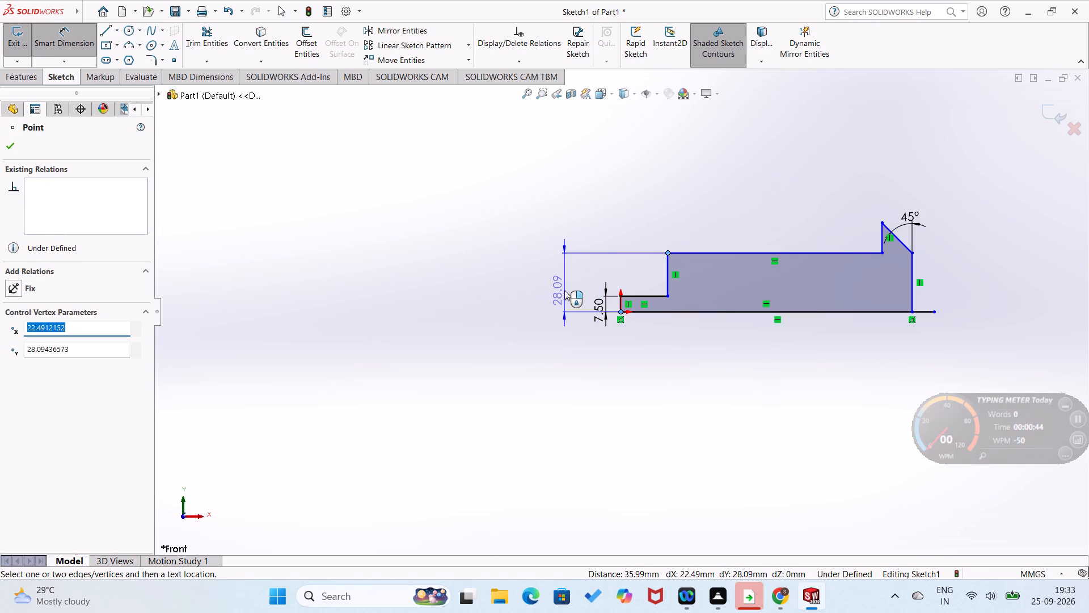
{"action": "left_click", "coordinate": [564, 290]}
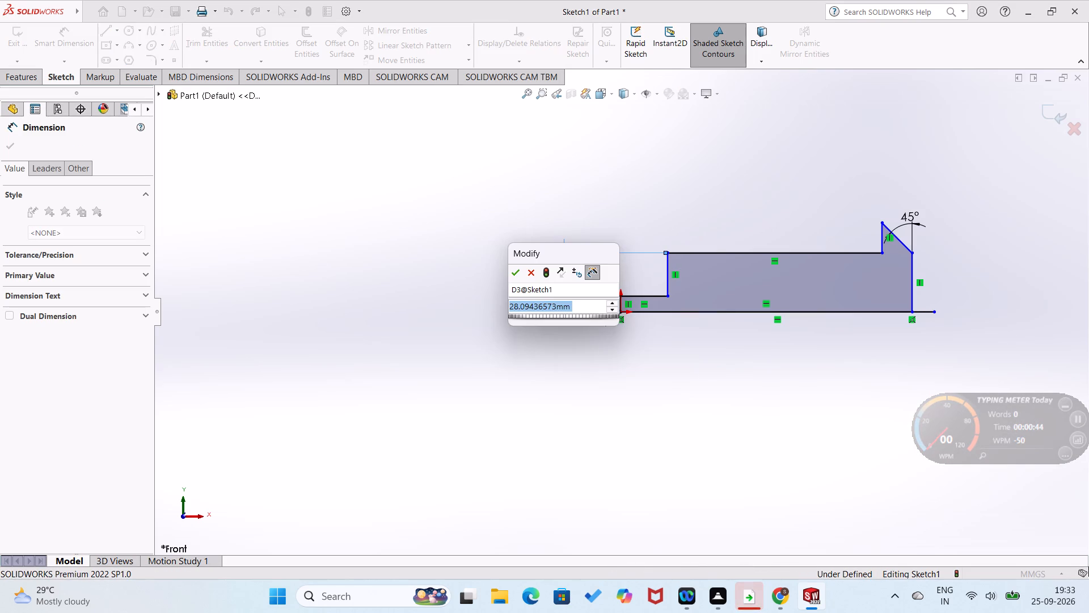
{"action": "type", "text": "20."}
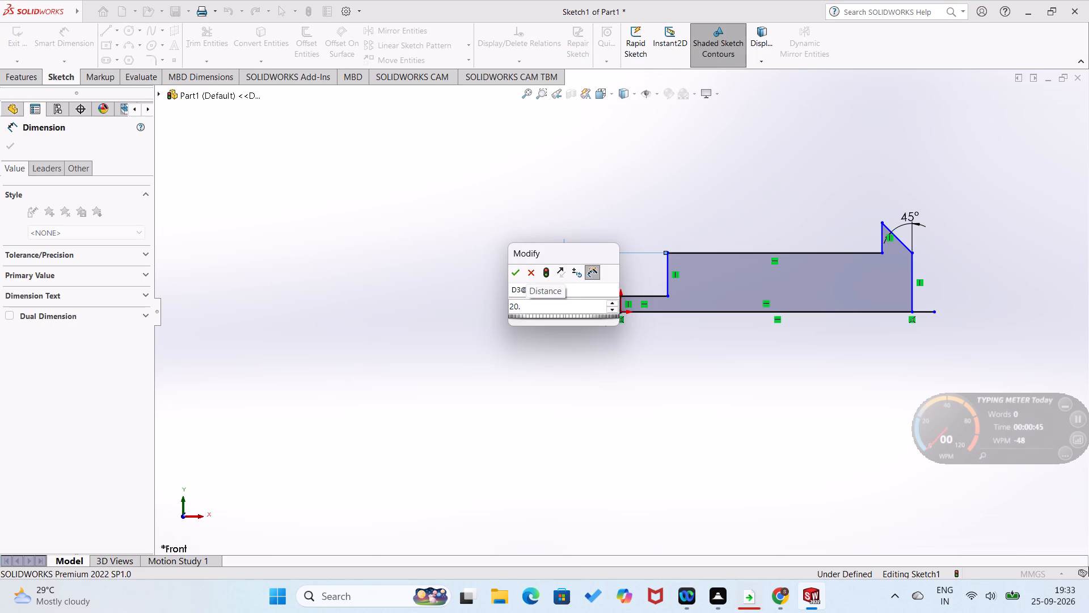
{"action": "left_click", "coordinate": [516, 274]}
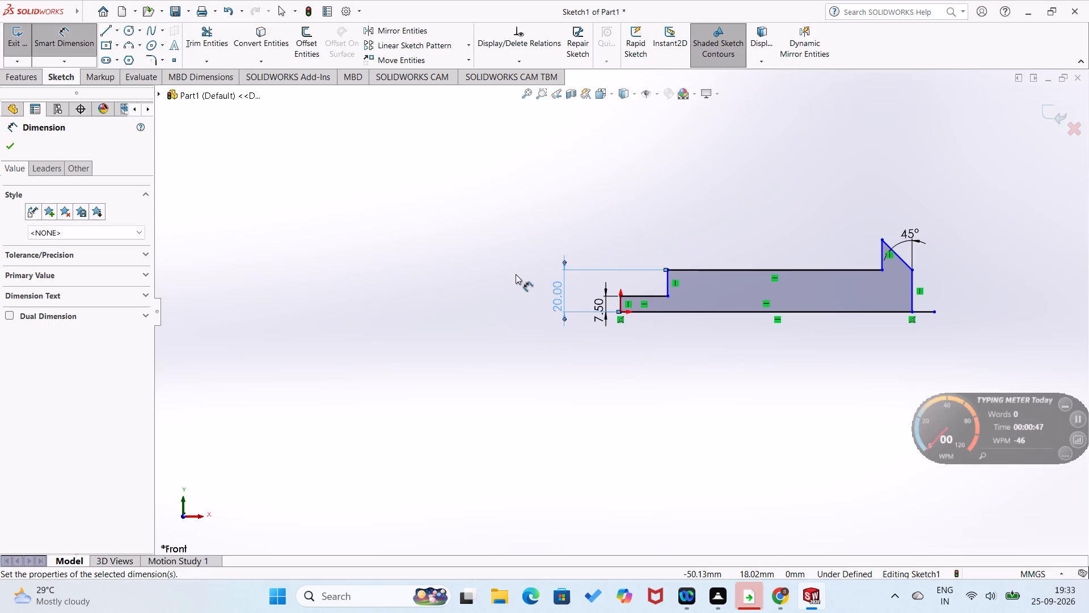
{"action": "left_click", "coordinate": [516, 274]}
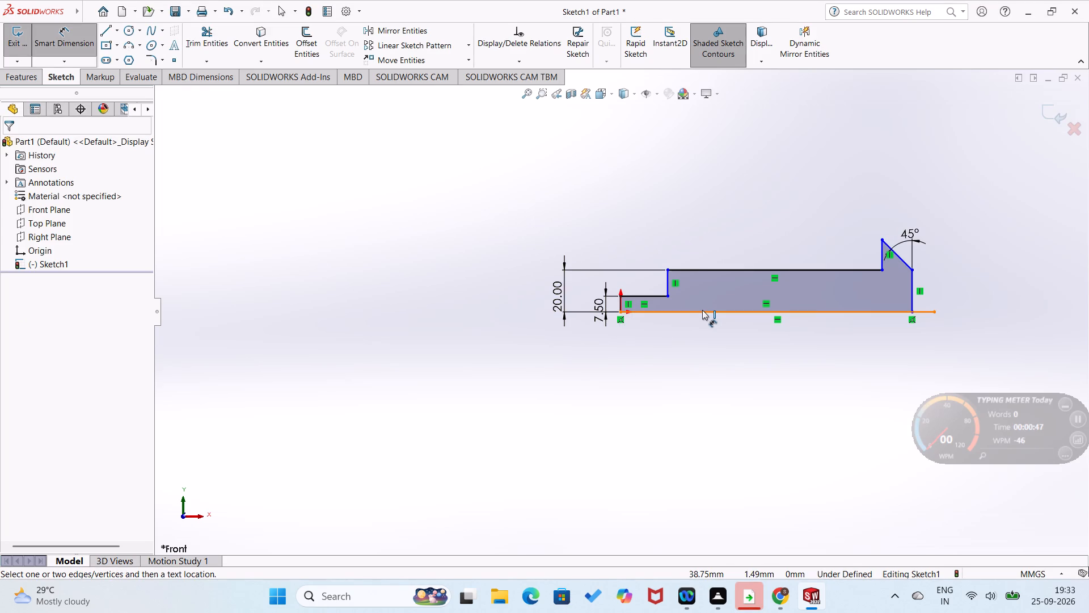
Dimension the overall profile length from the origin to the far end of the baseline as 160 mm.
{"action": "left_click", "coordinate": [715, 316]}
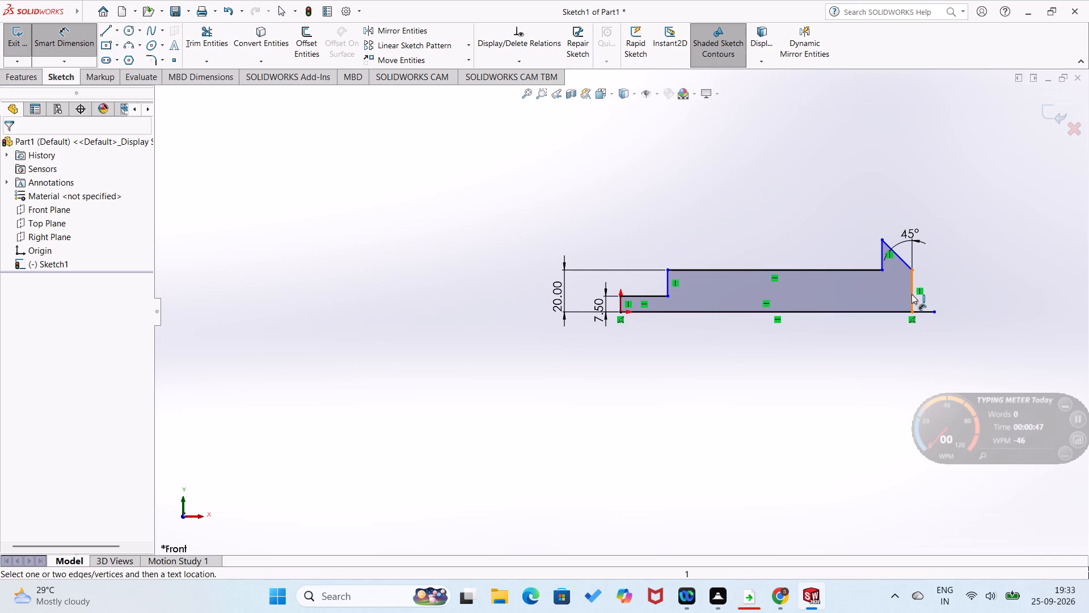
{"action": "left_click", "coordinate": [913, 309]}
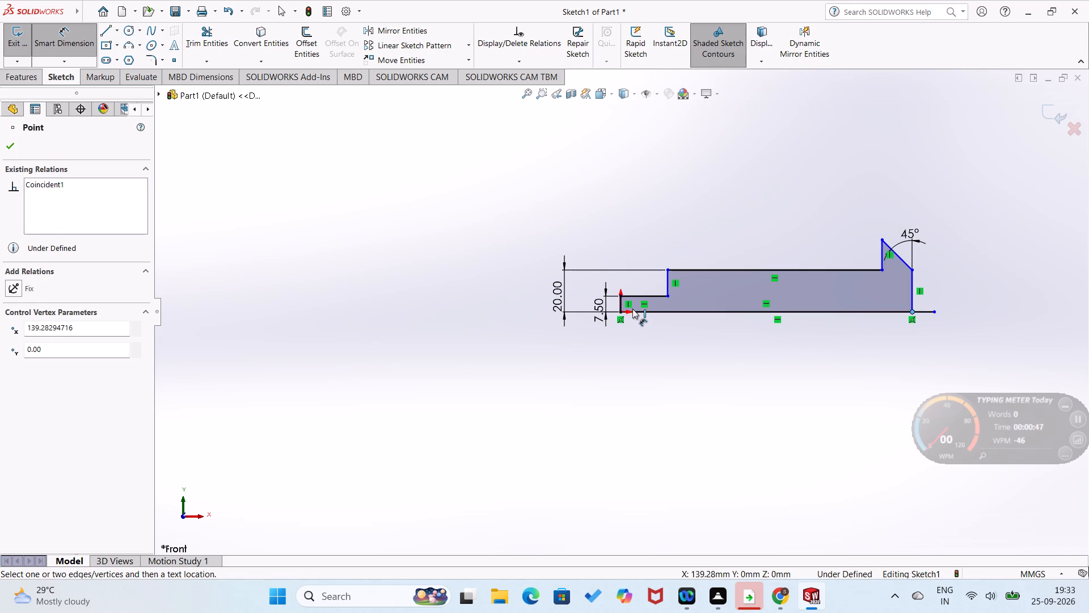
{"action": "left_click", "coordinate": [621, 311]}
{"action": "left_click", "coordinate": [662, 343]}
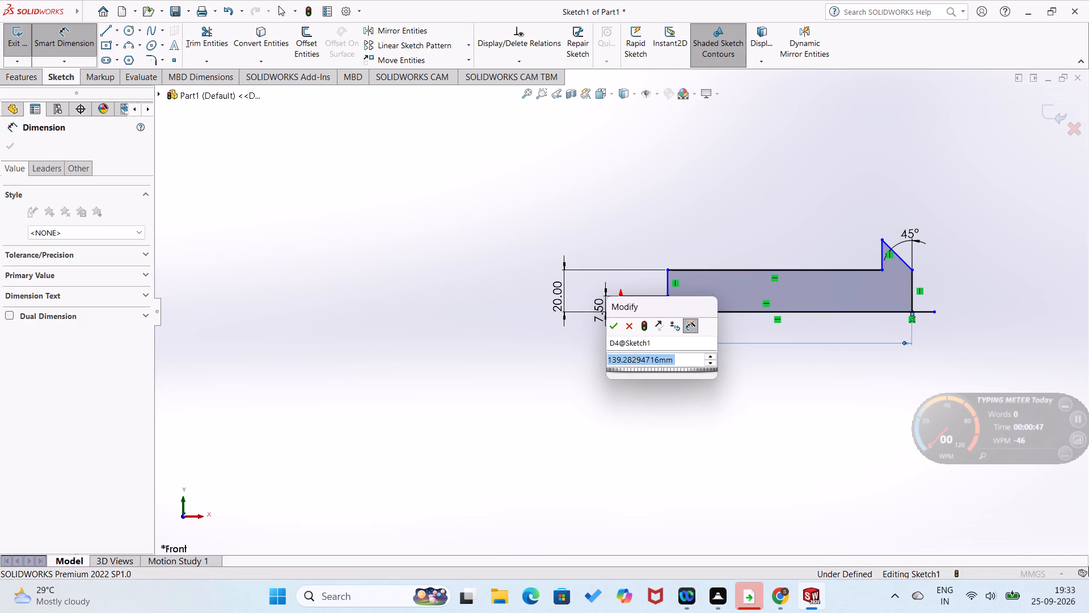
{"action": "type", "text": "160"}
{"action": "key", "text": "Return"}
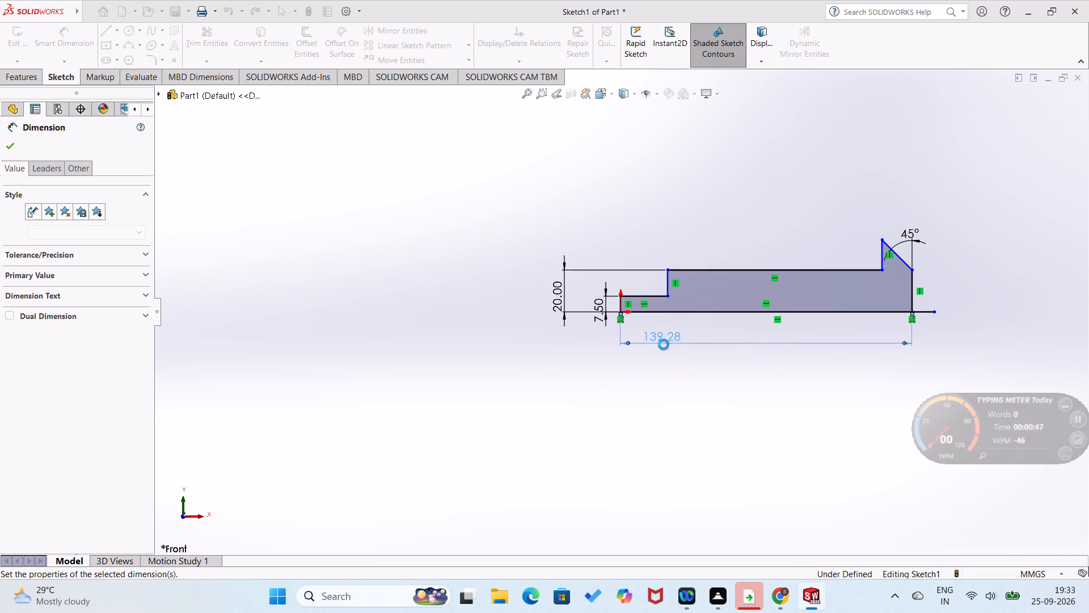
{"action": "left_click", "coordinate": [665, 356]}
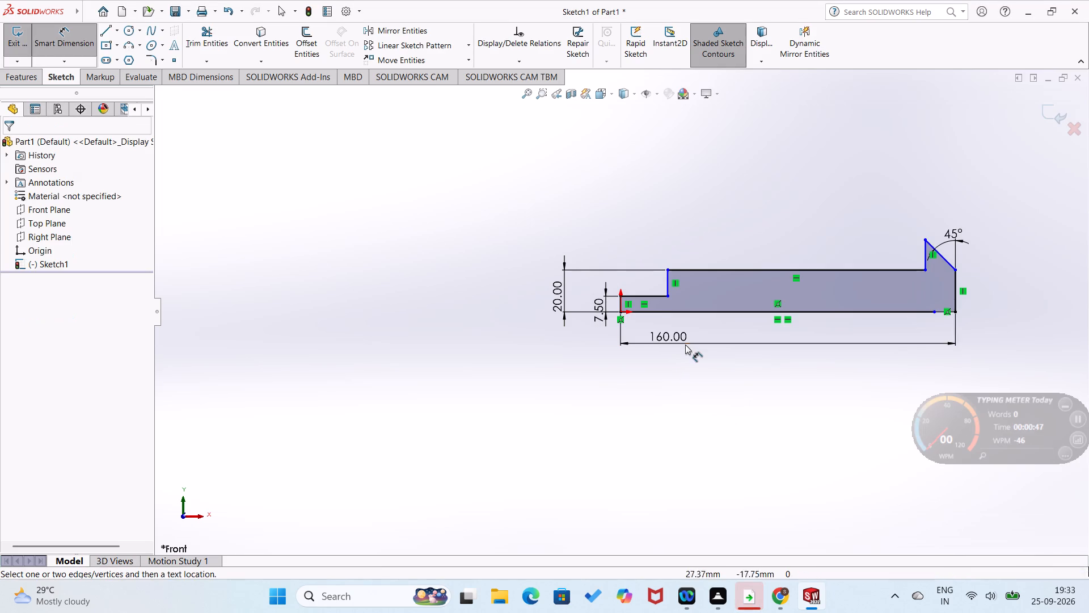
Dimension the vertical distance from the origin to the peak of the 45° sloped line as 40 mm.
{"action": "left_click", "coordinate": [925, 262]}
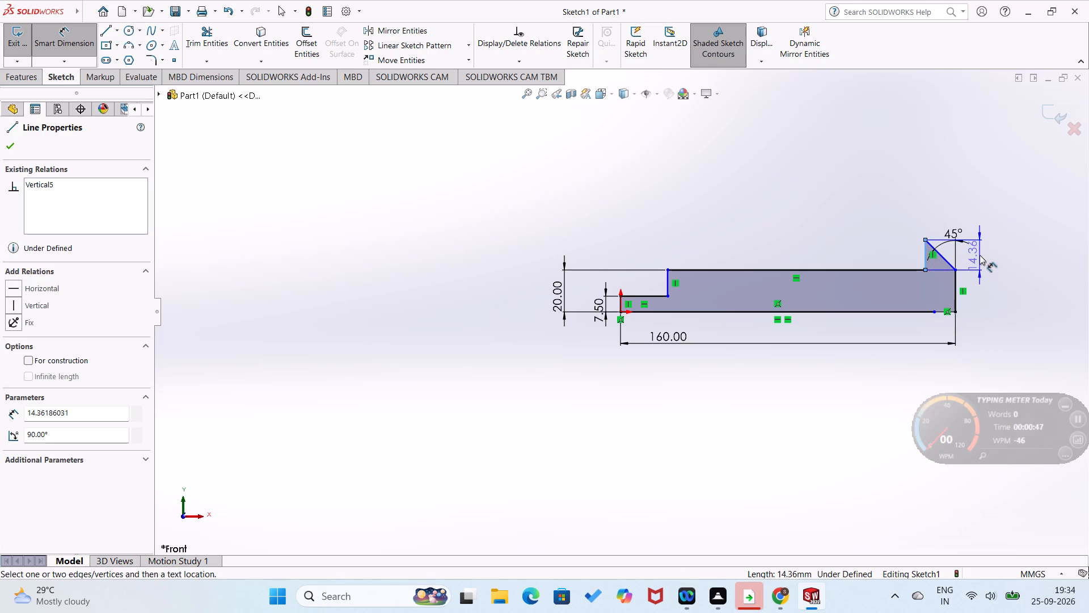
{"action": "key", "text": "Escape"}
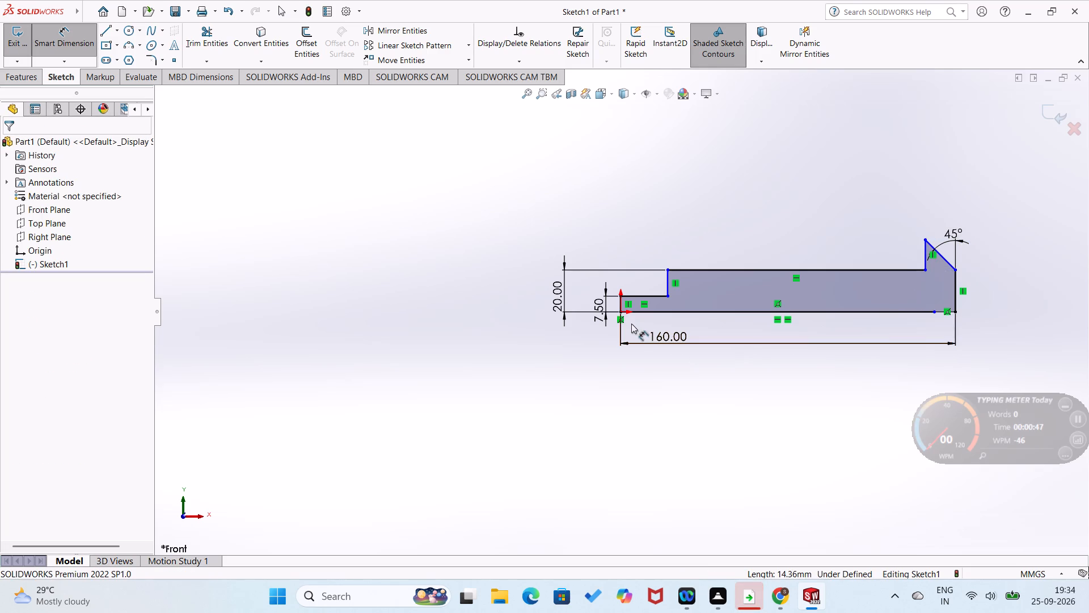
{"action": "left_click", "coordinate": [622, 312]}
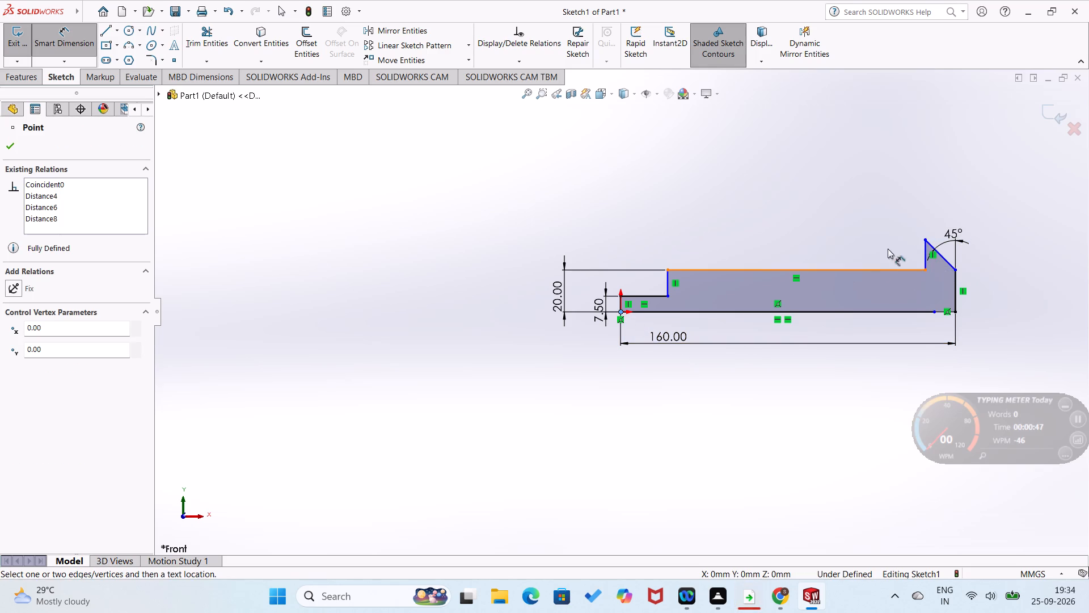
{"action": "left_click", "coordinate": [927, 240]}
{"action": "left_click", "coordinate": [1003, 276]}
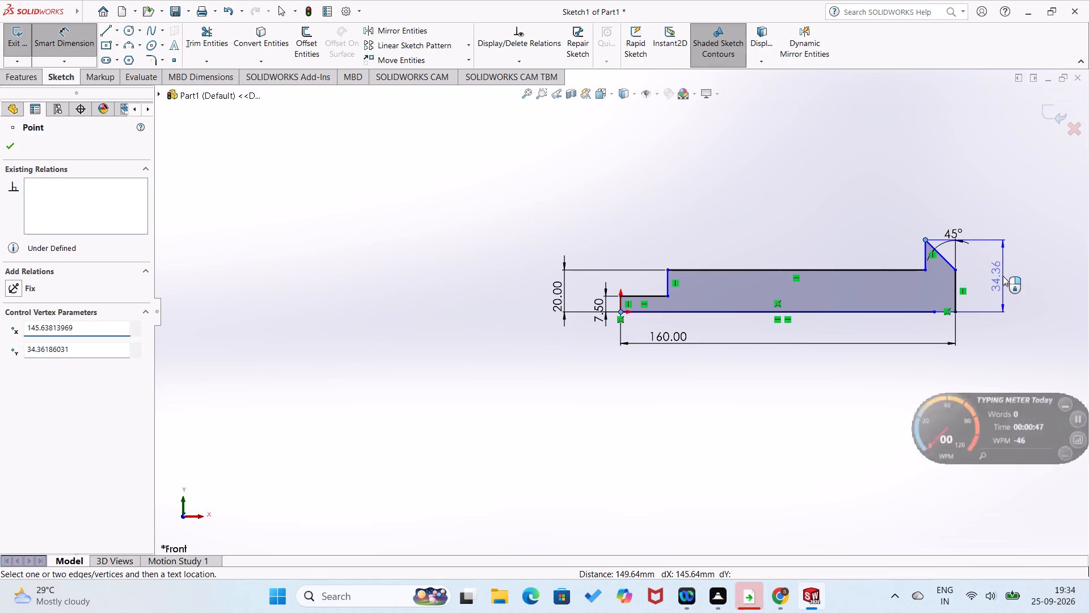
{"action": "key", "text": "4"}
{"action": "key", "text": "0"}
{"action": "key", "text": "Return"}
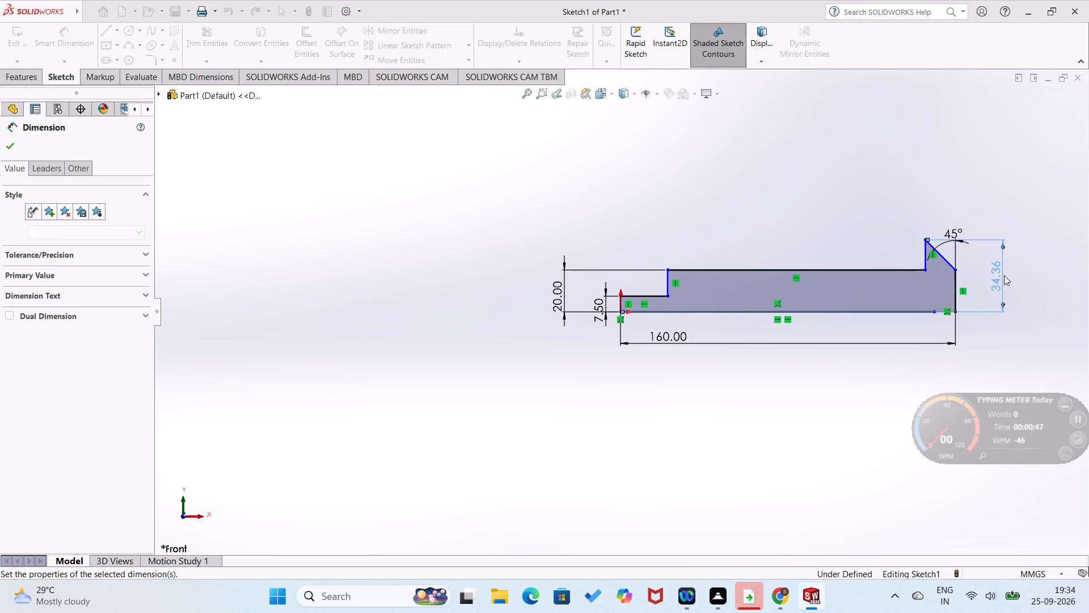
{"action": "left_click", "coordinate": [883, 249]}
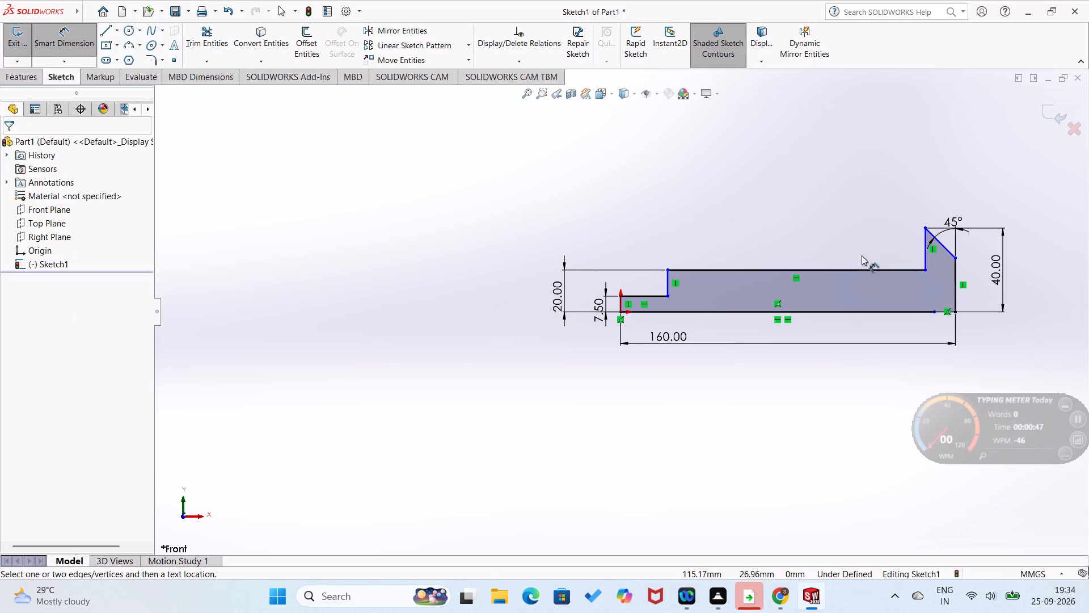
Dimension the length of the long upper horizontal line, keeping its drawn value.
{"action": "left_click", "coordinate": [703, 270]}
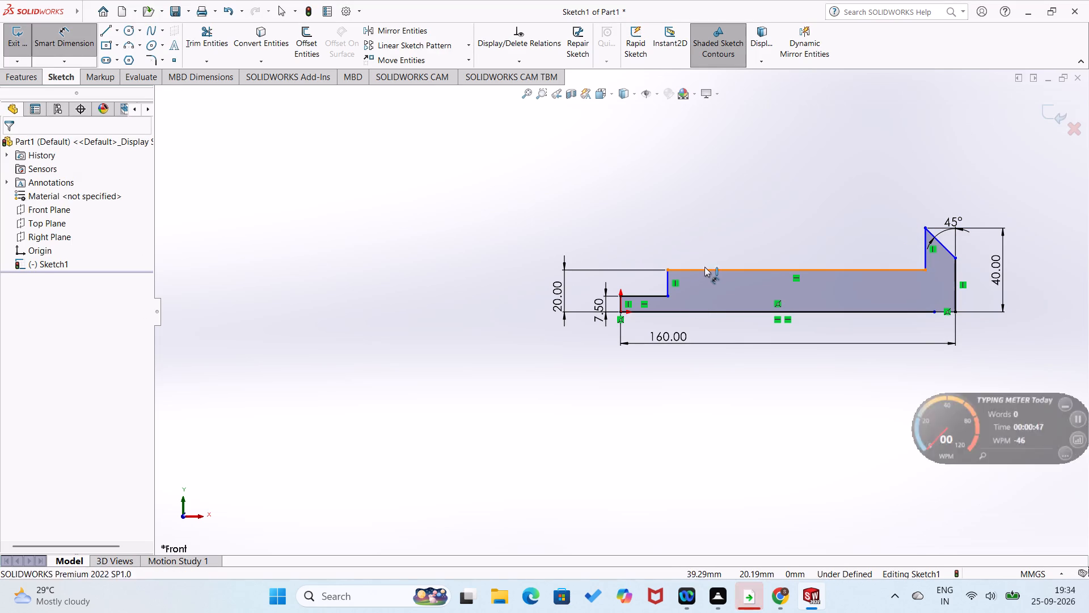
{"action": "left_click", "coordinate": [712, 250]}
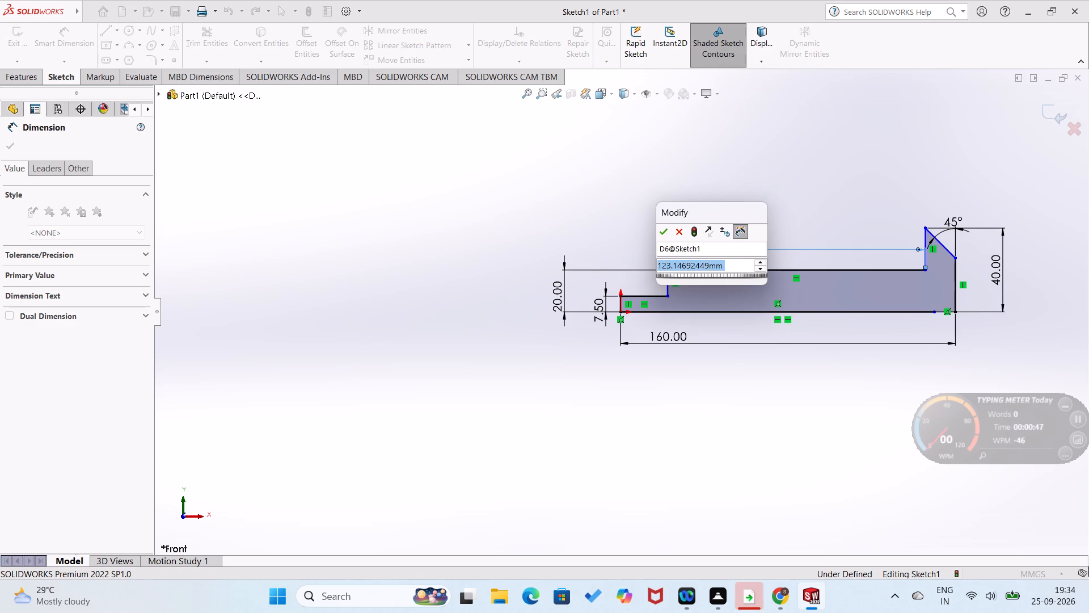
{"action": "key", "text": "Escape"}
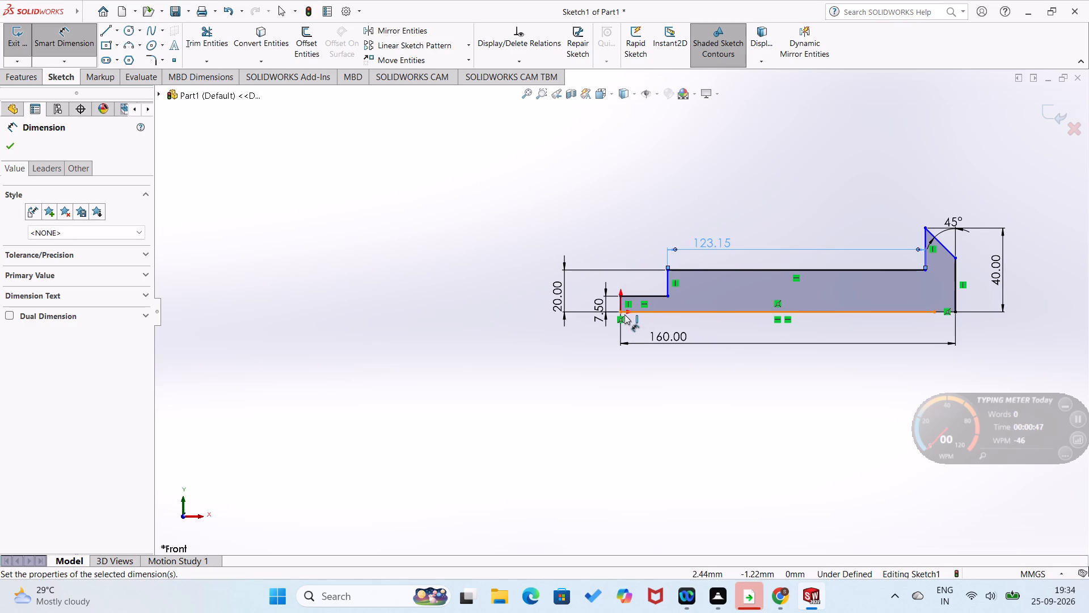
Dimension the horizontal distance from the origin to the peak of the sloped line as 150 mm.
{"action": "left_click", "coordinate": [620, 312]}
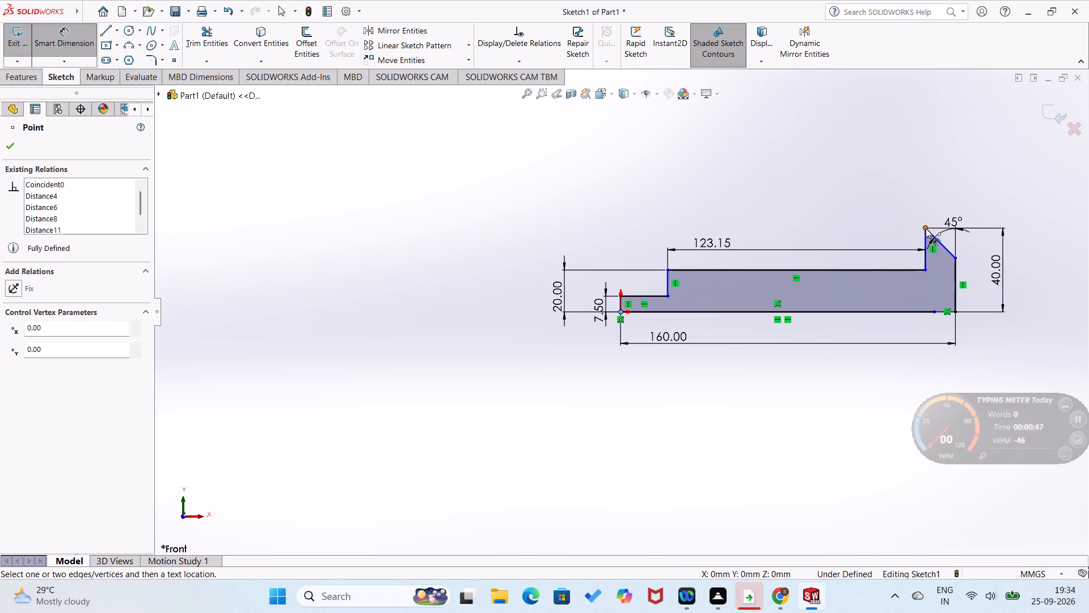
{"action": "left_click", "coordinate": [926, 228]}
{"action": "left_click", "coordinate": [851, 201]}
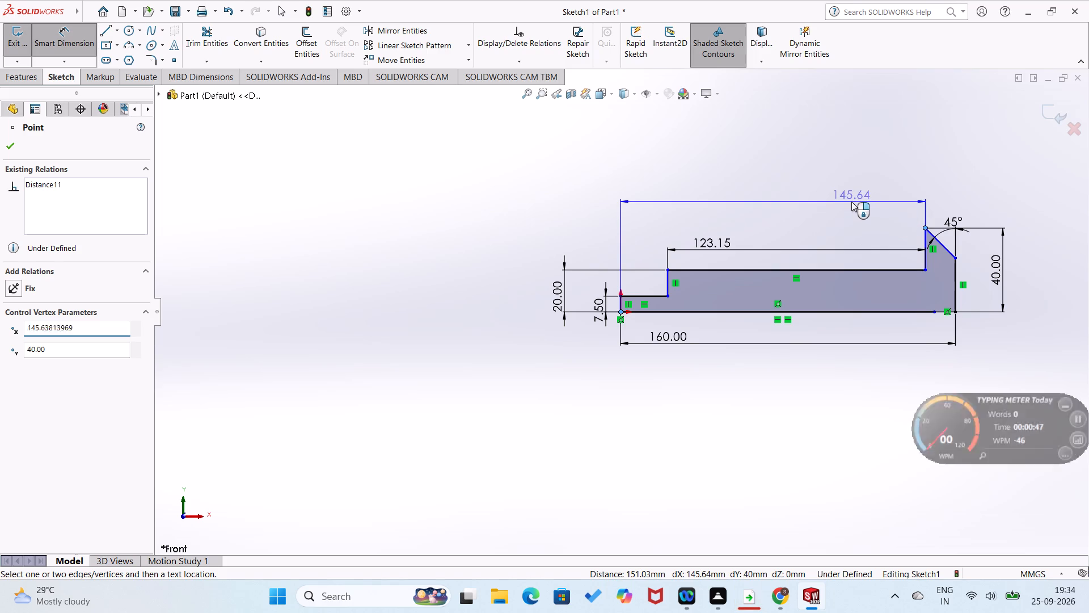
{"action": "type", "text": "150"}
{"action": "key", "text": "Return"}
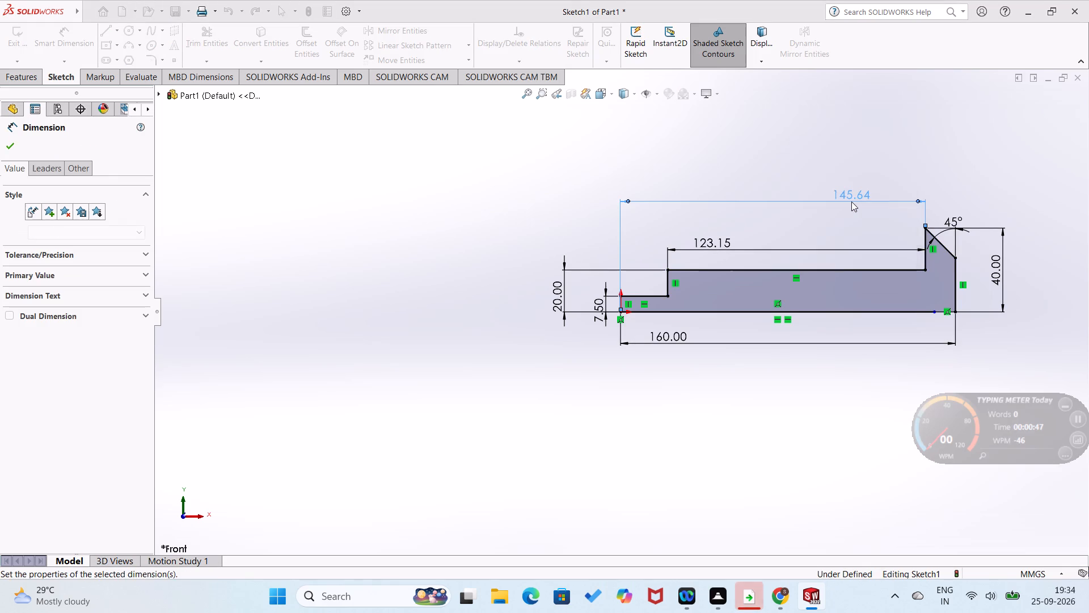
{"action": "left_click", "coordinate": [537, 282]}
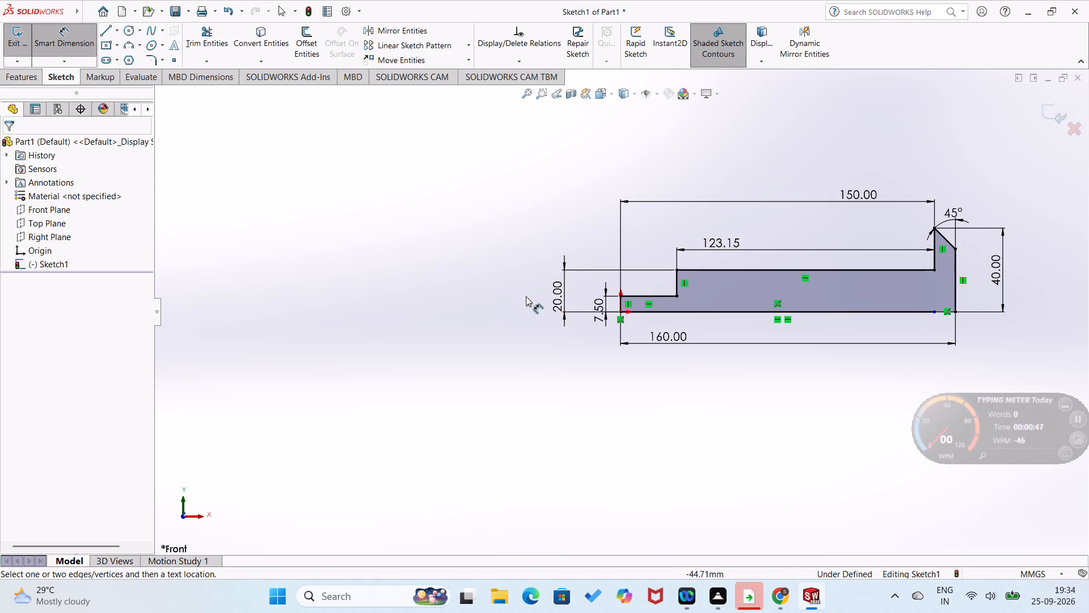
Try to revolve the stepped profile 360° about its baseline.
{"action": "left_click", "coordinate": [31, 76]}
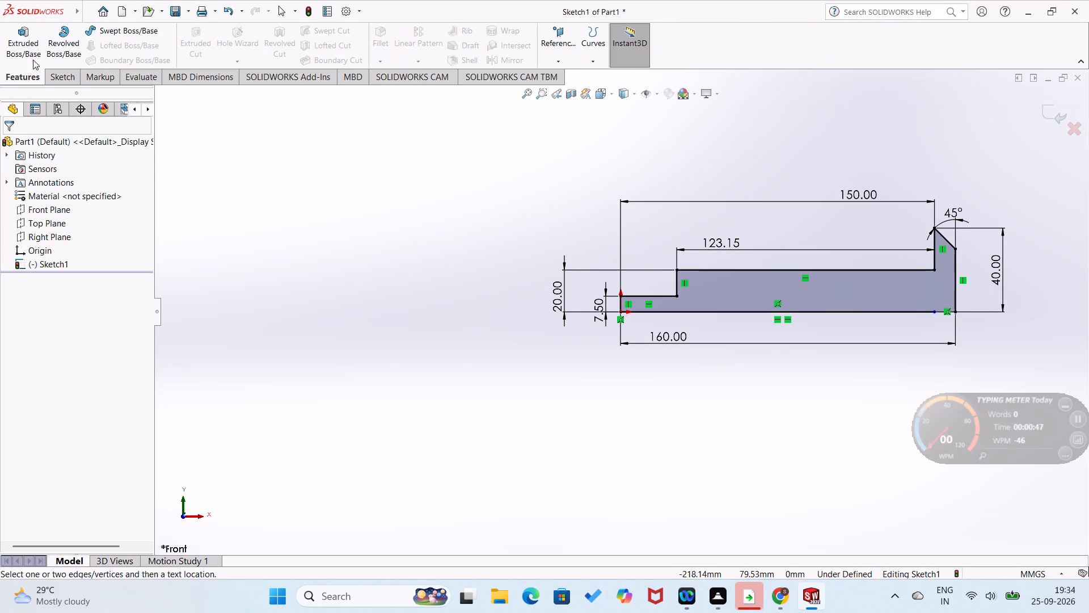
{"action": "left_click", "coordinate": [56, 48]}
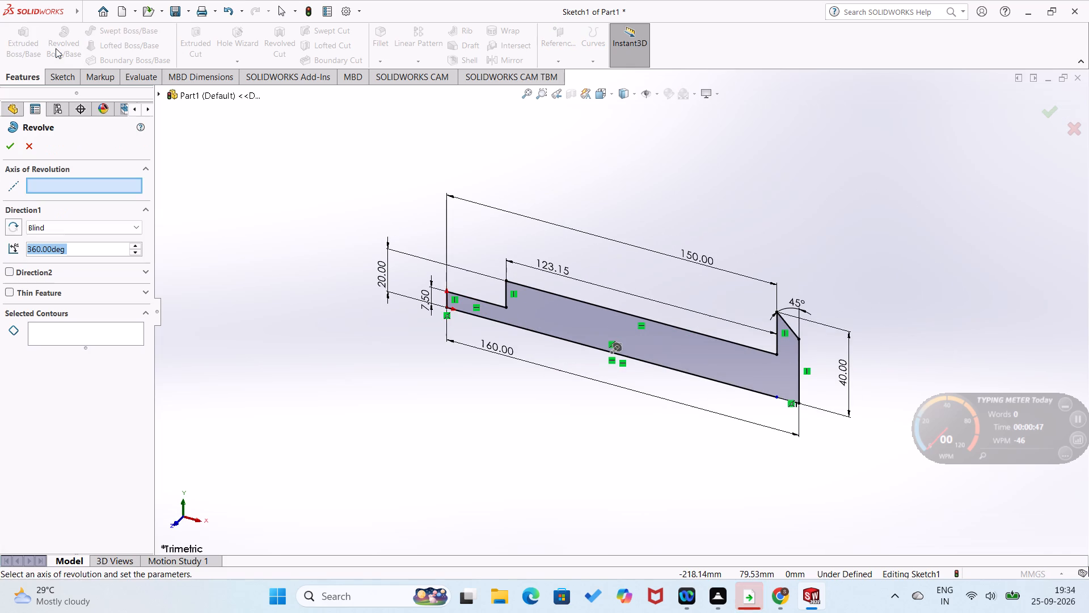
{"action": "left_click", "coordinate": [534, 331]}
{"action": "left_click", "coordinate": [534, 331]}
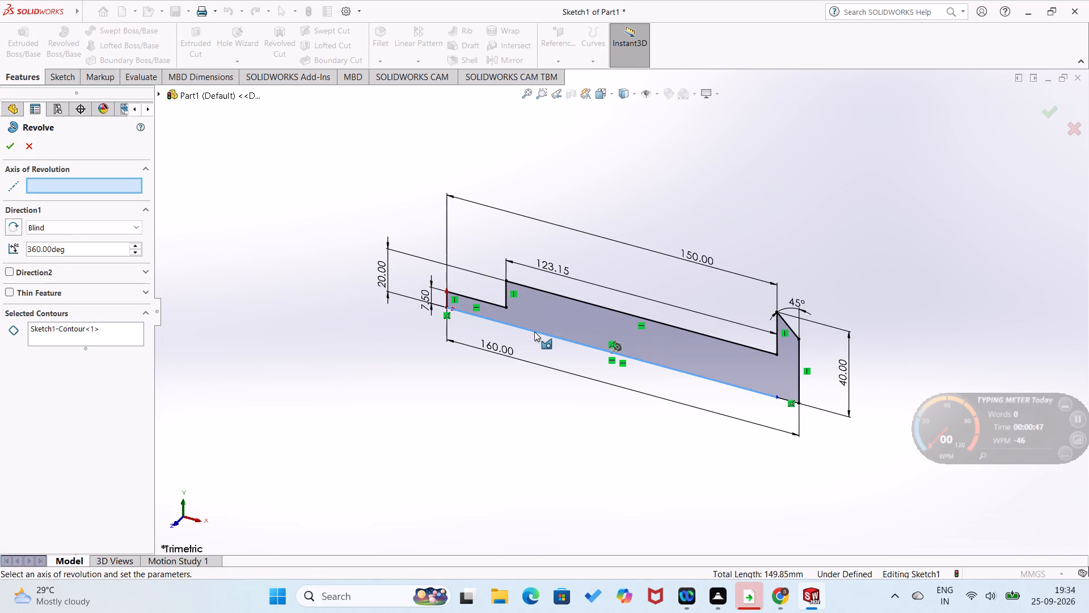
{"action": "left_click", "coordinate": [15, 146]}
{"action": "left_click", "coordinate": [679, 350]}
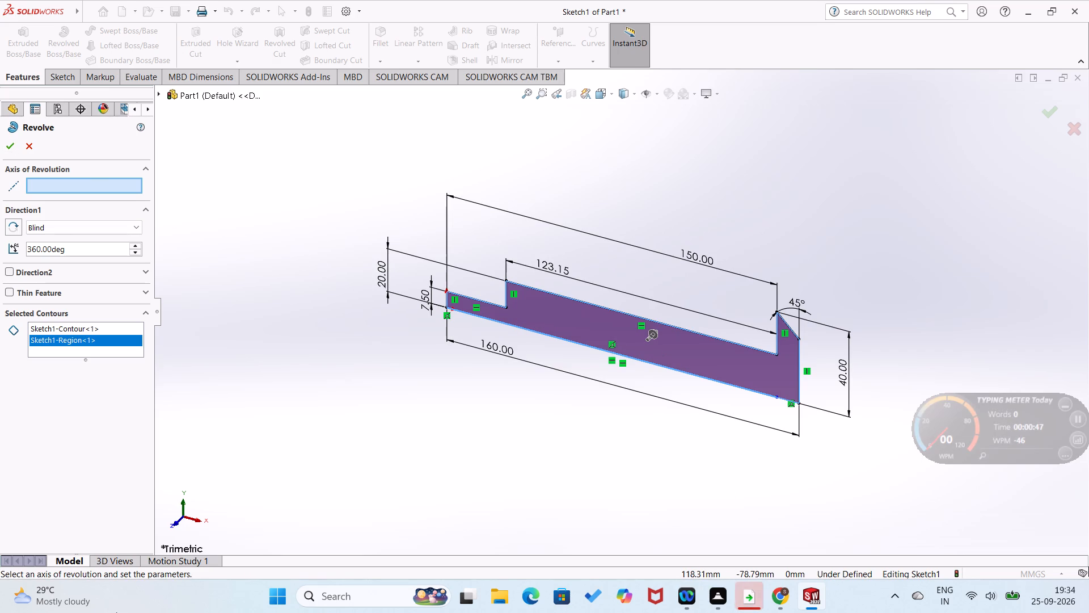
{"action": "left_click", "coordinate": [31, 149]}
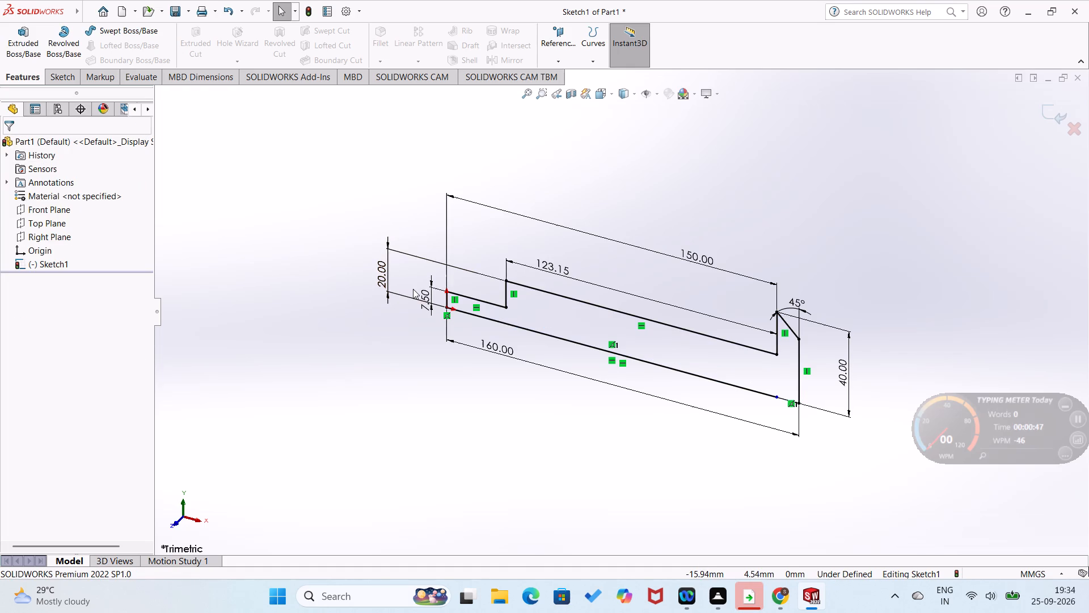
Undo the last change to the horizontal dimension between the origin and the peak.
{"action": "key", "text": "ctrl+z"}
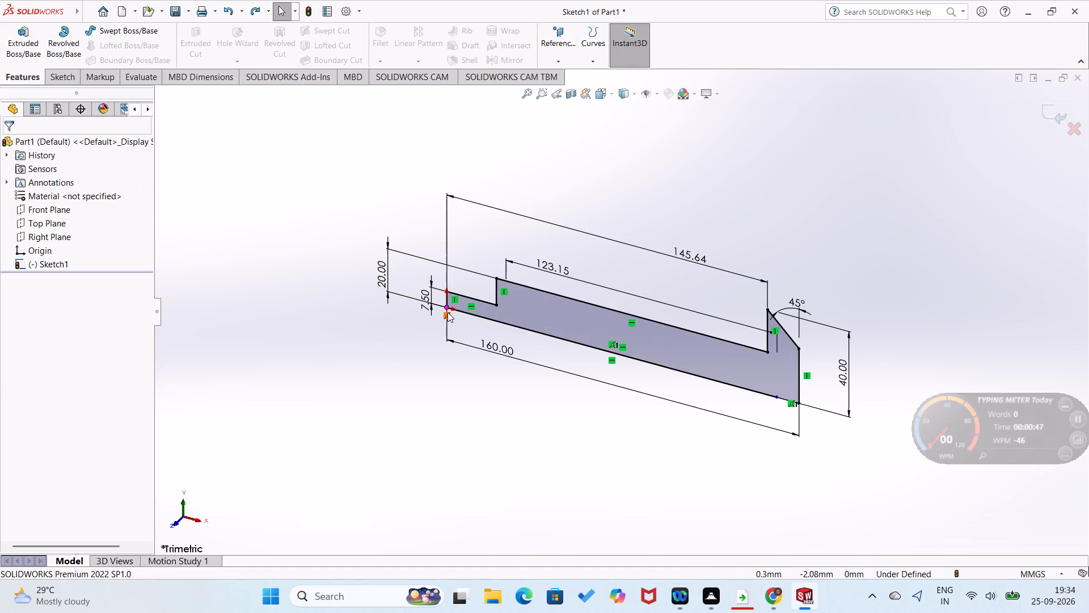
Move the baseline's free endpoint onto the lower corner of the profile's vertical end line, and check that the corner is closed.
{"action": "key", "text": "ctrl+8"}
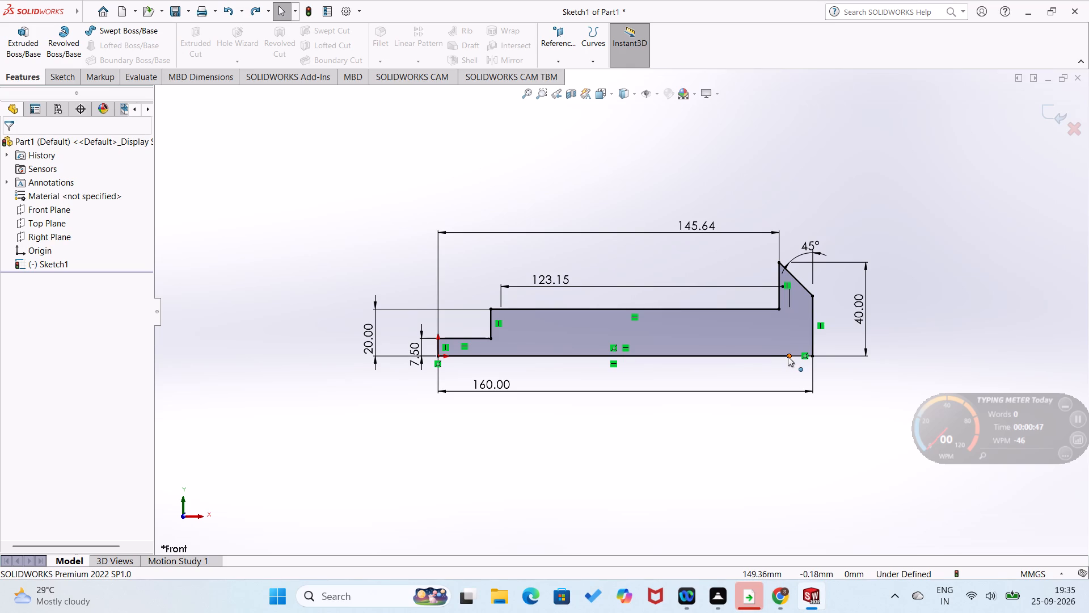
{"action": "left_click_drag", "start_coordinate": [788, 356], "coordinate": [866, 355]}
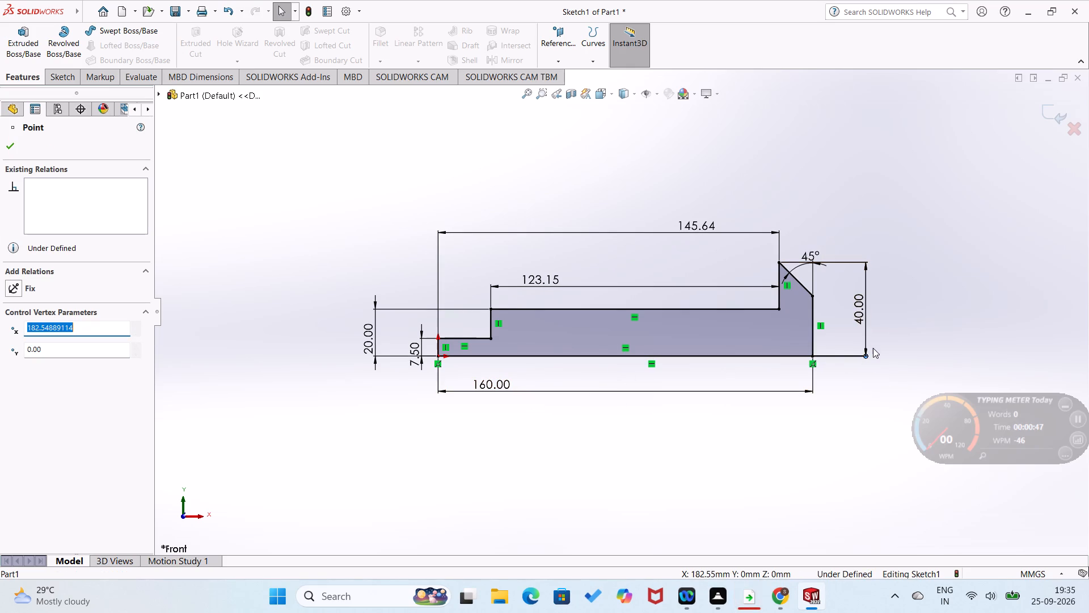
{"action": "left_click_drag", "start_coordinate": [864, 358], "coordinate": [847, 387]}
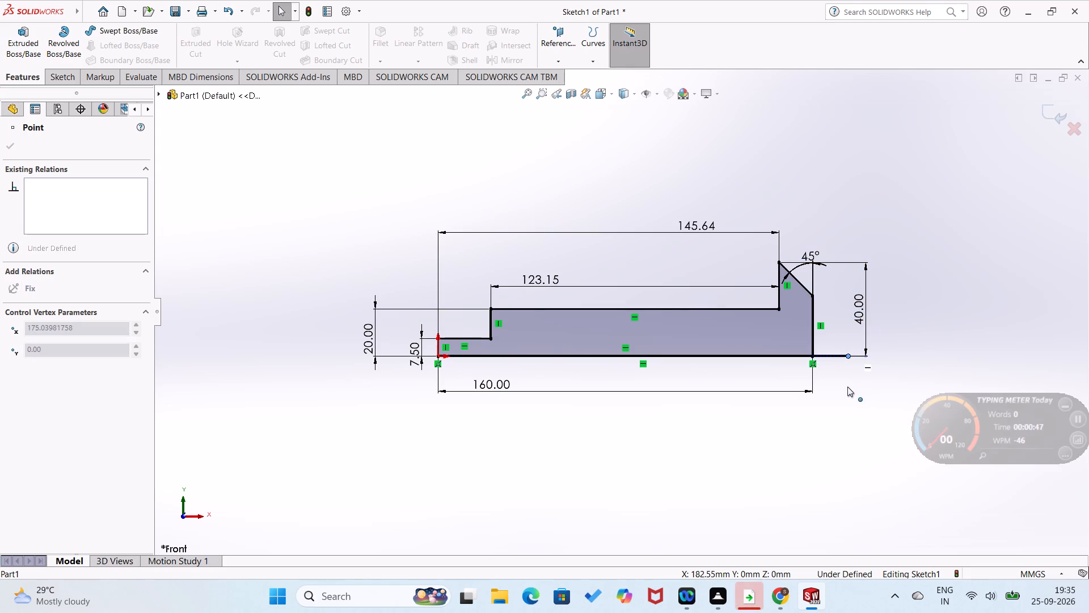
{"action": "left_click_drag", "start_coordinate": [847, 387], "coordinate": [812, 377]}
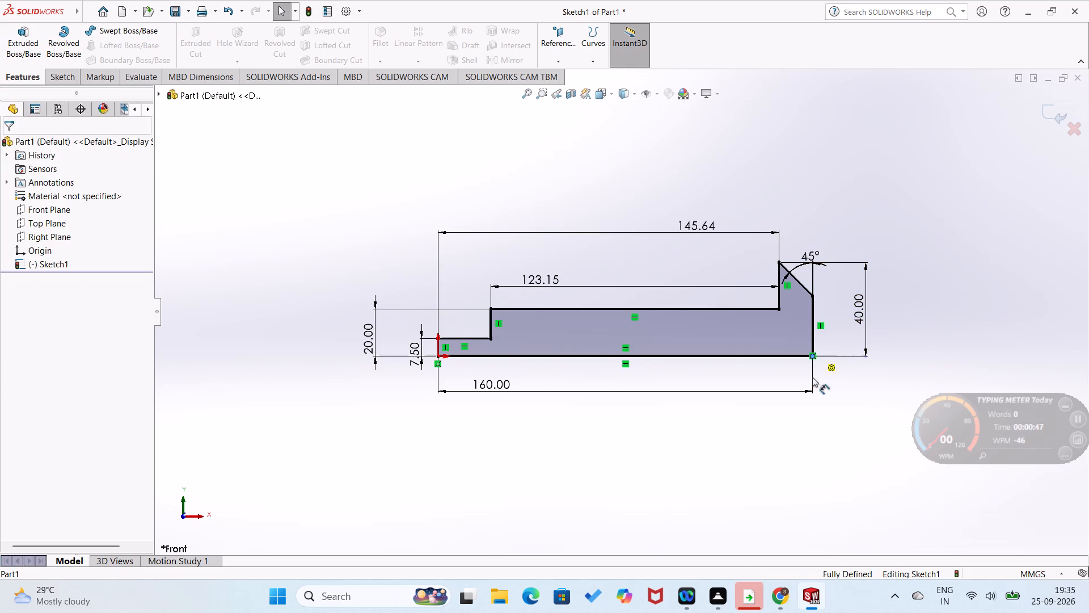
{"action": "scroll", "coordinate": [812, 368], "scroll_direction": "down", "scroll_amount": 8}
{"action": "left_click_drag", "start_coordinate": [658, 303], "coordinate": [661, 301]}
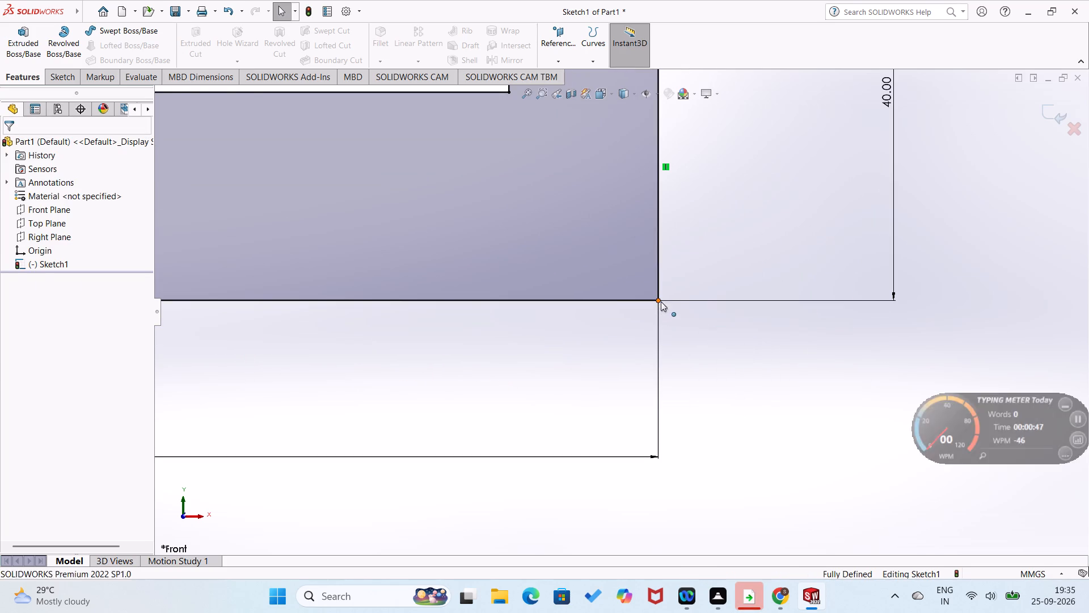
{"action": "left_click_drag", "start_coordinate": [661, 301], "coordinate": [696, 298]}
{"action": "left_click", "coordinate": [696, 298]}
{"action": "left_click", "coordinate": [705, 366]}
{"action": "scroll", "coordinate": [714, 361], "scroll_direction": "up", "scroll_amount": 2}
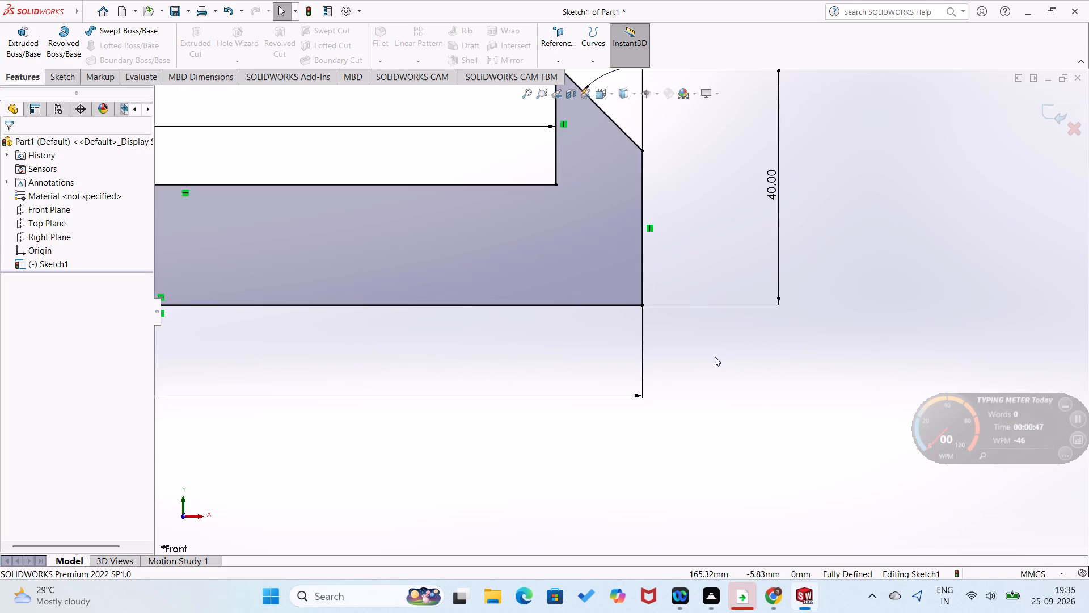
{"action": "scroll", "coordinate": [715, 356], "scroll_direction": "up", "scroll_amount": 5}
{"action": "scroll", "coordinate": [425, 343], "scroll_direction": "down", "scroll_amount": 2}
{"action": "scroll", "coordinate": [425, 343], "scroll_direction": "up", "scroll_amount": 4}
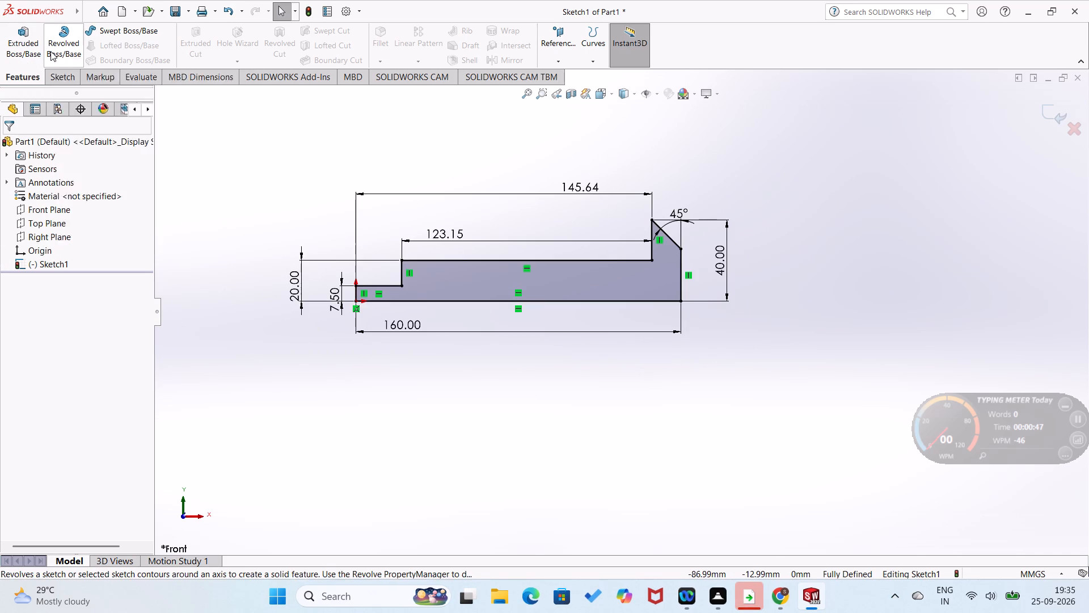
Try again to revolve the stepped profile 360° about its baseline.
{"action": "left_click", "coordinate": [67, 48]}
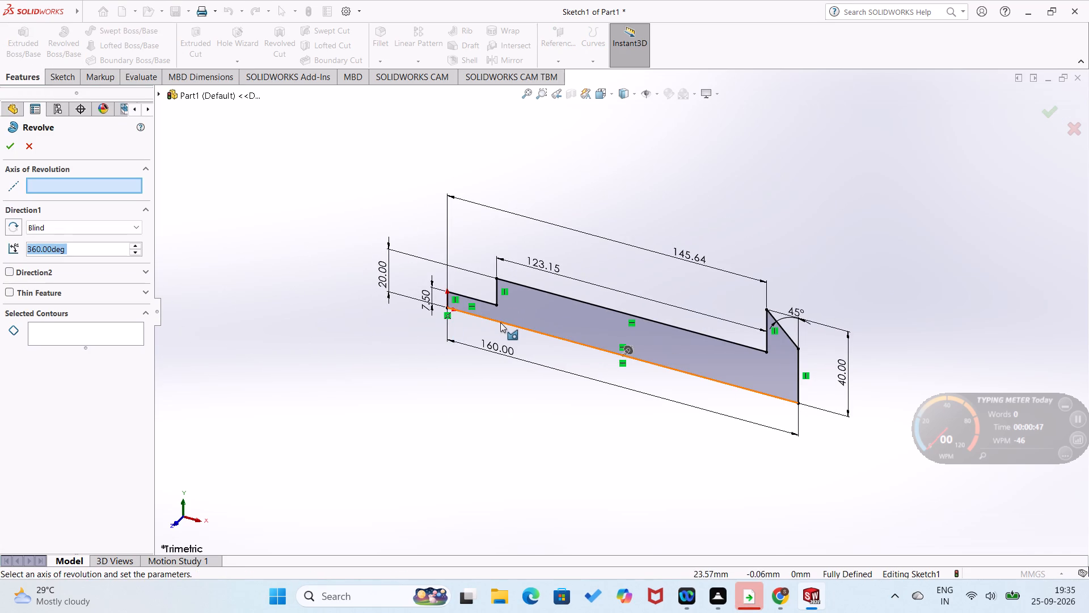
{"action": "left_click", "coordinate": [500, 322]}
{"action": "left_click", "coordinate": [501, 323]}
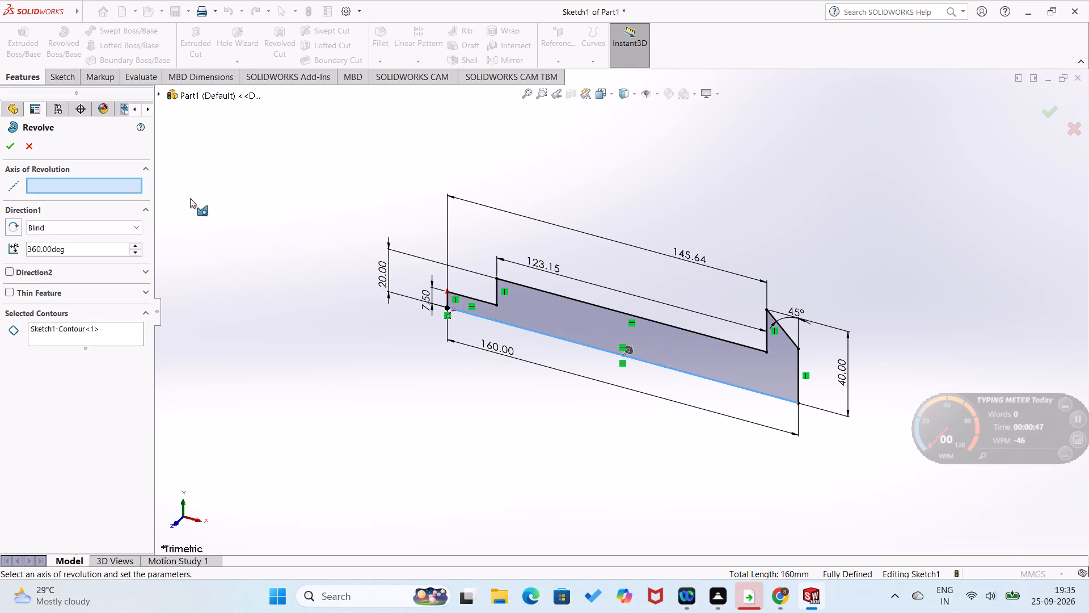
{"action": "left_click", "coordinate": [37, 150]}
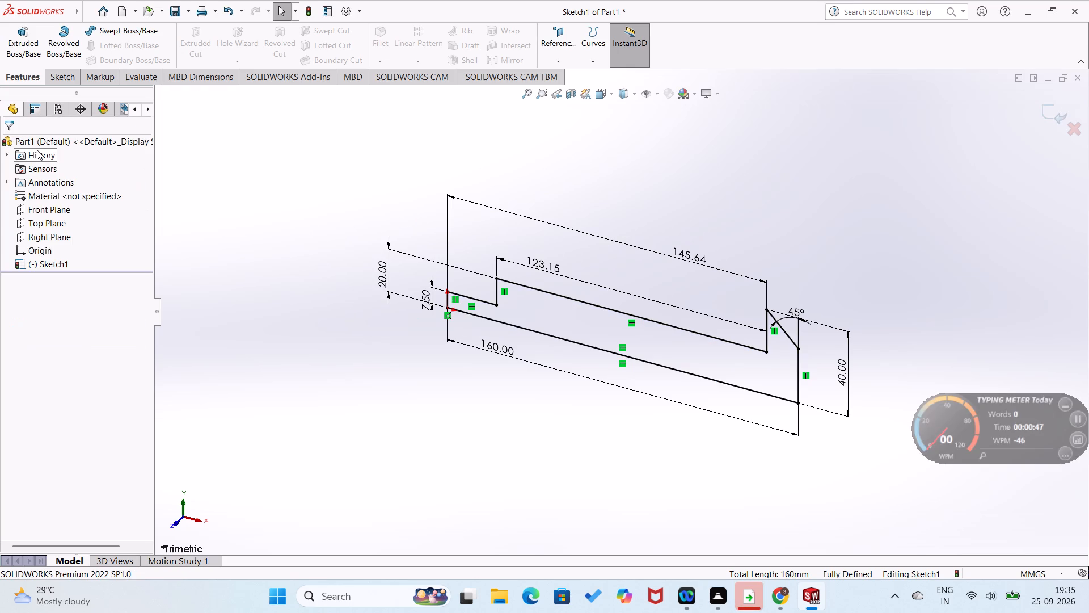
Undo the sketch edits back through all dimensions, the vertical end line and the sloped line, keeping the baseline and open stepped outline.
{"action": "left_click", "coordinate": [715, 382]}
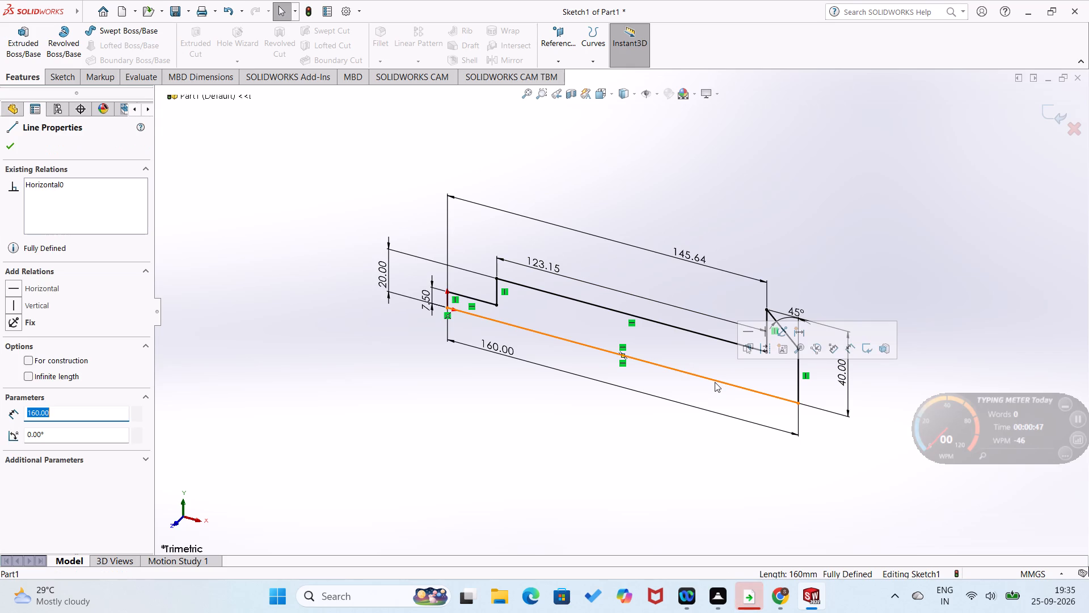
{"action": "key", "text": "Escape"}
{"action": "key", "text": "ctrl+z"}
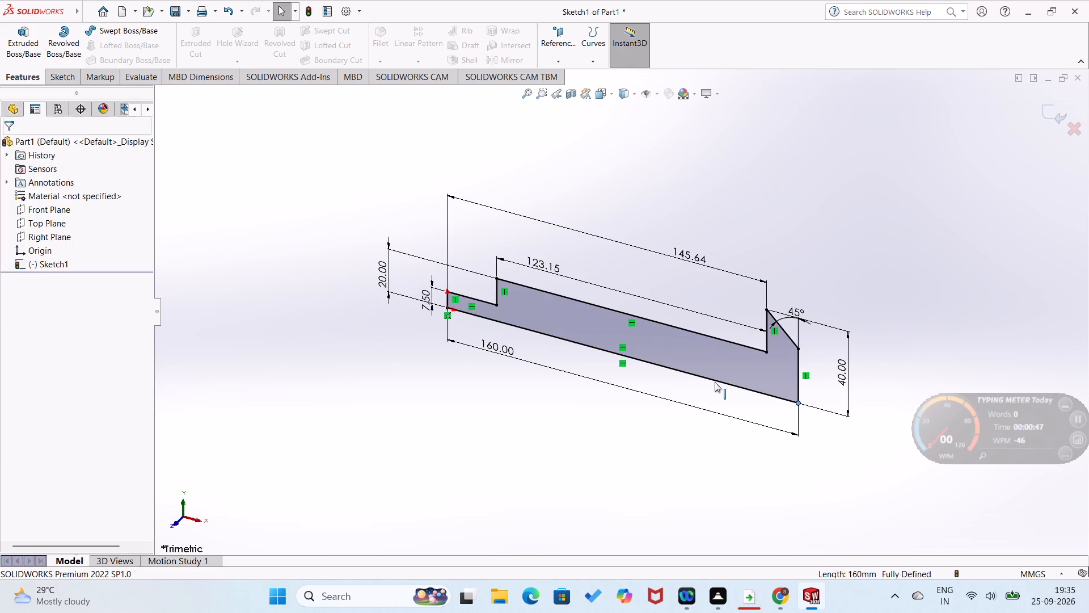
{"action": "key", "text": "ctrl+z"}
{"action": "key", "text": "ctrl+z"}
{"action": "key", "text": "ctrl+z"}
{"action": "key", "text": "ctrl+z"}
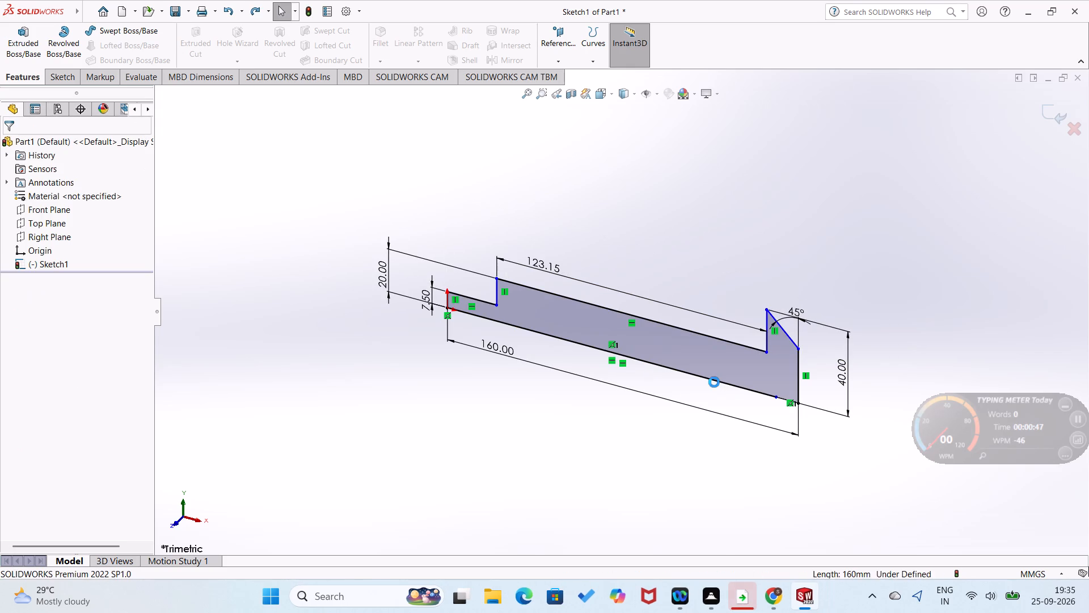
{"action": "key", "text": "ctrl+z"}
{"action": "key", "text": "ctrl+z"}
{"action": "key", "text": "ctrl+z"}
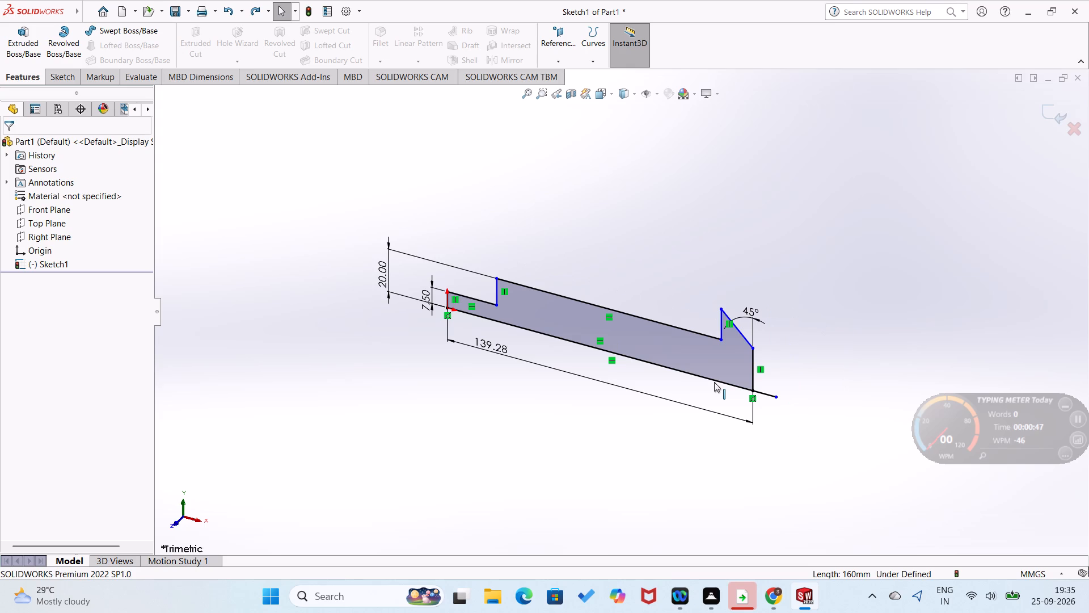
{"action": "key", "text": "ctrl+z"}
{"action": "key", "text": "ctrl+z"}
{"action": "key", "text": "ctrl+z"}
{"action": "key", "text": "ctrl+z"}
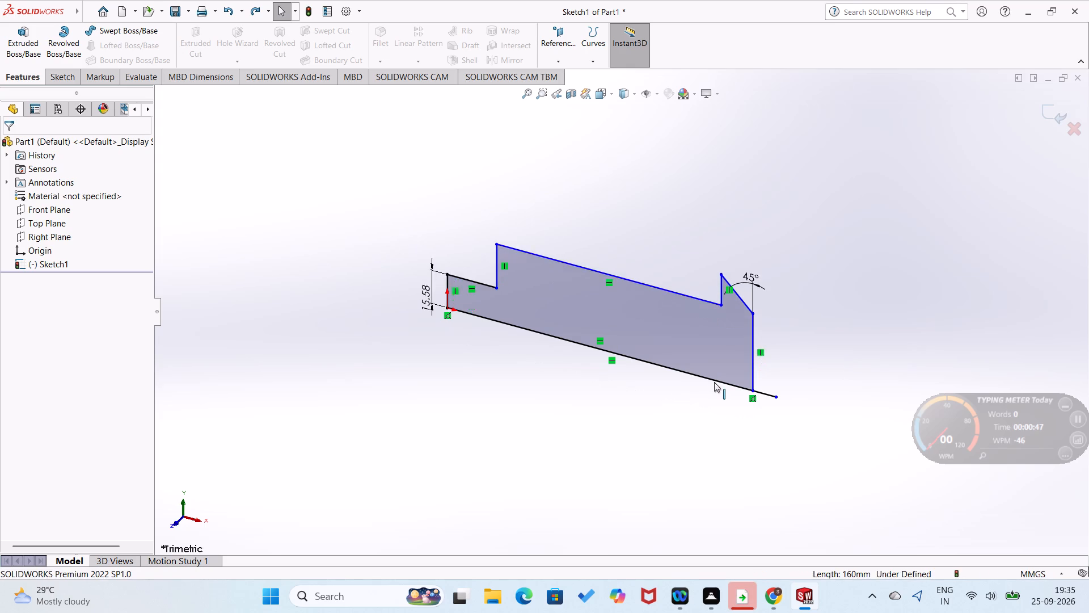
{"action": "key", "text": "ctrl+z"}
{"action": "key", "text": "ctrl+z"}
{"action": "key", "text": "ctrl+z"}
{"action": "key", "text": "ctrl+z"}
{"action": "key", "text": "ctrl+z"}
{"action": "key", "text": "ctrl+z"}
{"action": "key", "text": "ctrl+z"}
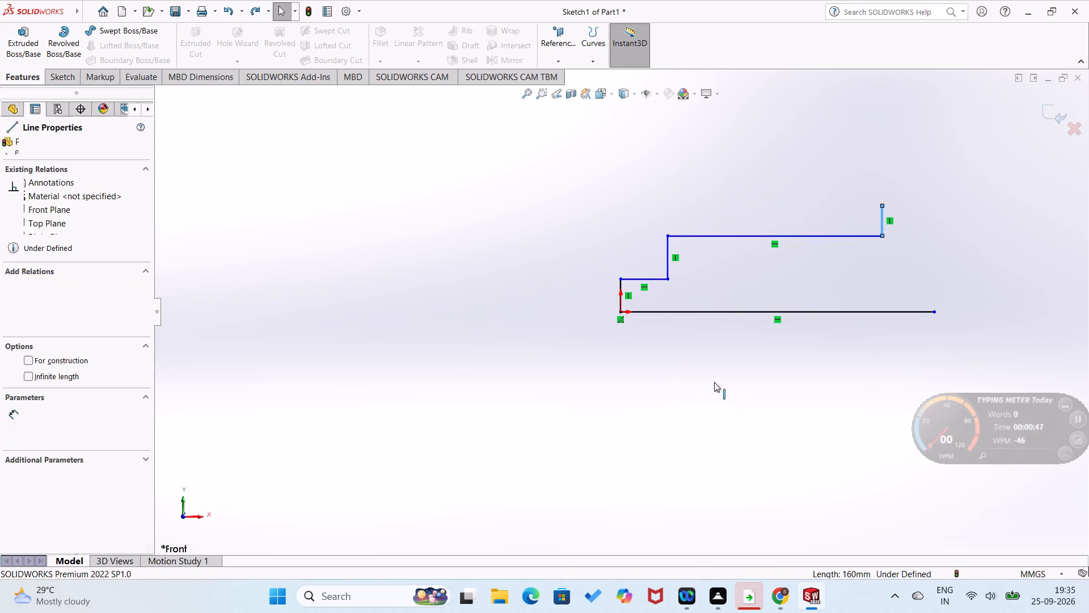
Undo the short vertical line at the free end of the profile's upper horizontal line.
{"action": "key", "text": "ctrl+z"}
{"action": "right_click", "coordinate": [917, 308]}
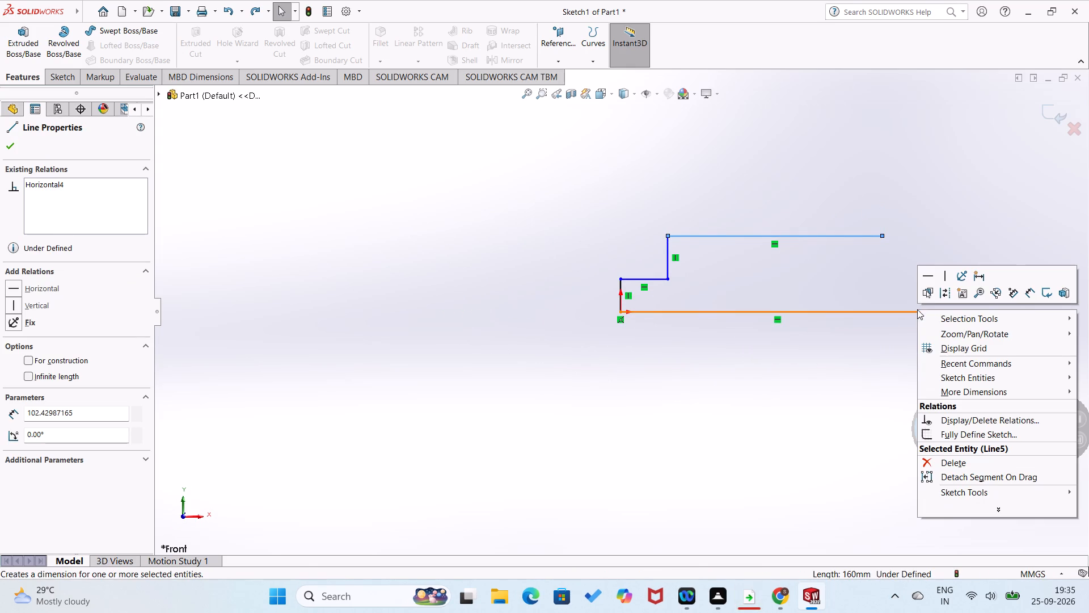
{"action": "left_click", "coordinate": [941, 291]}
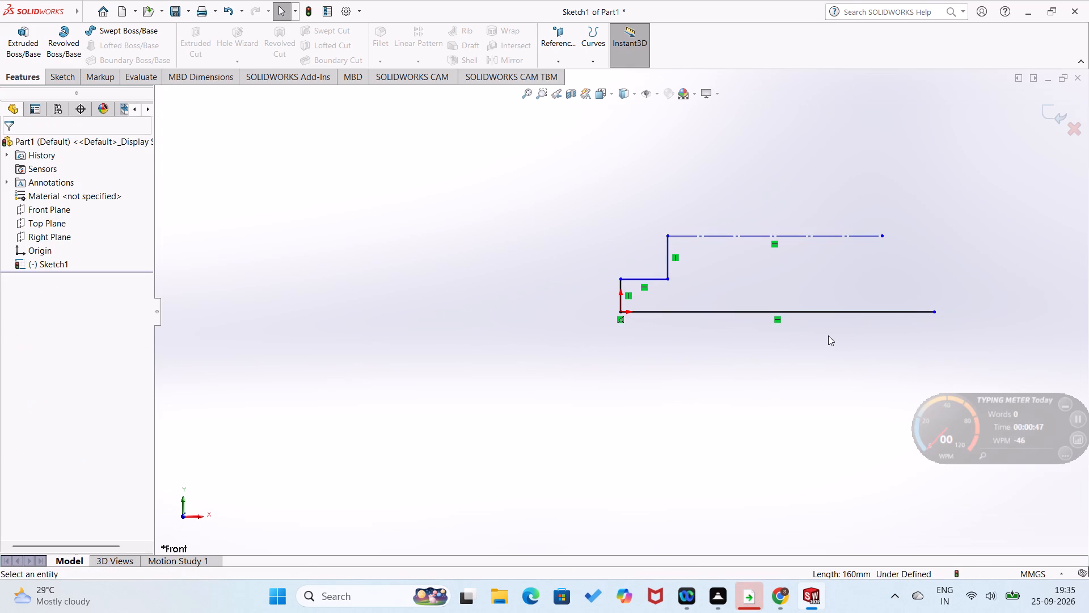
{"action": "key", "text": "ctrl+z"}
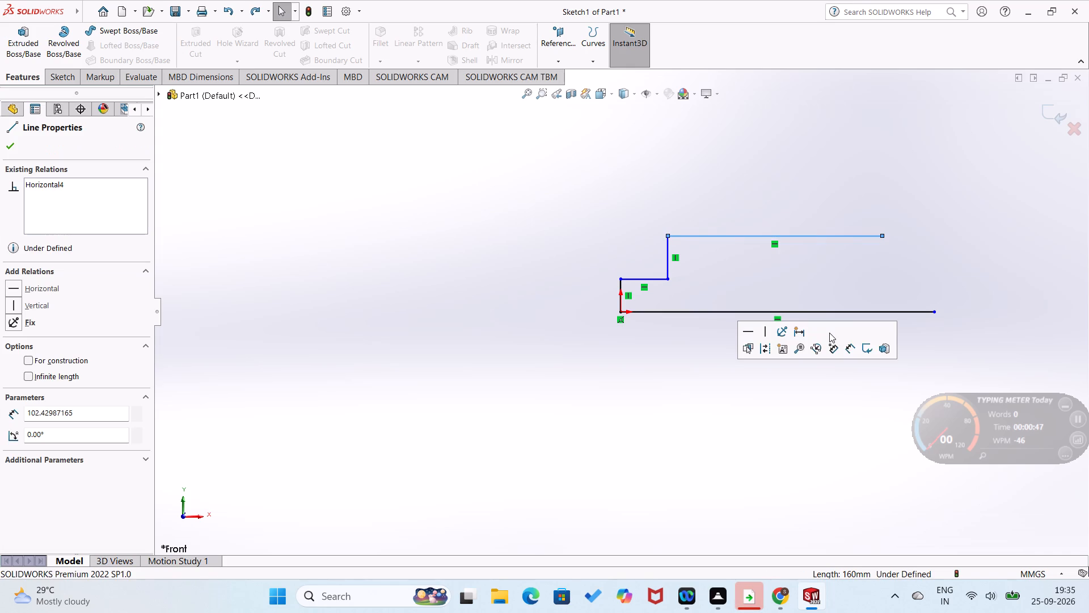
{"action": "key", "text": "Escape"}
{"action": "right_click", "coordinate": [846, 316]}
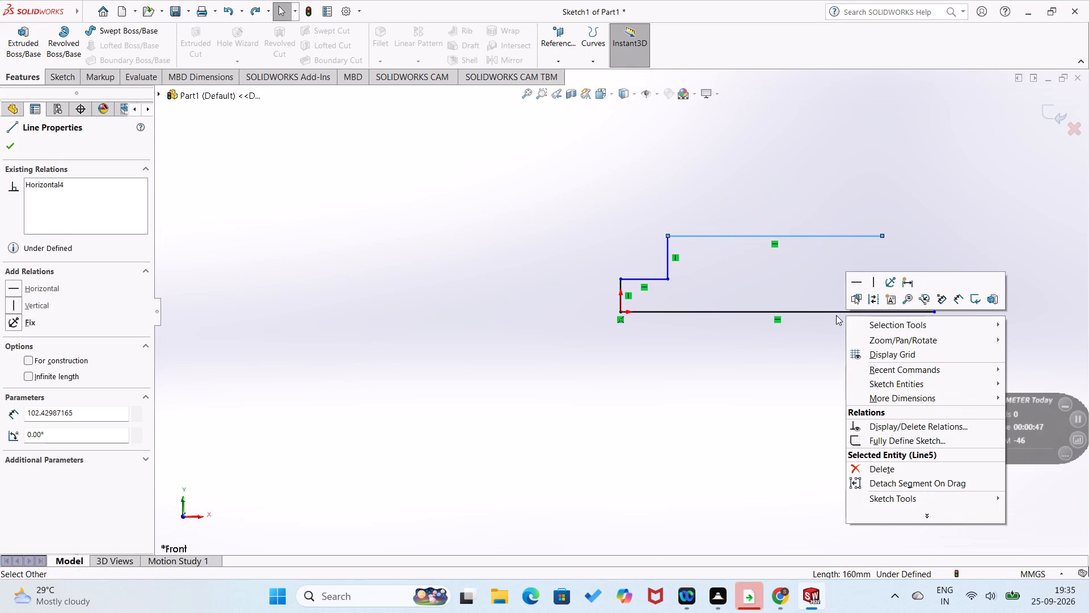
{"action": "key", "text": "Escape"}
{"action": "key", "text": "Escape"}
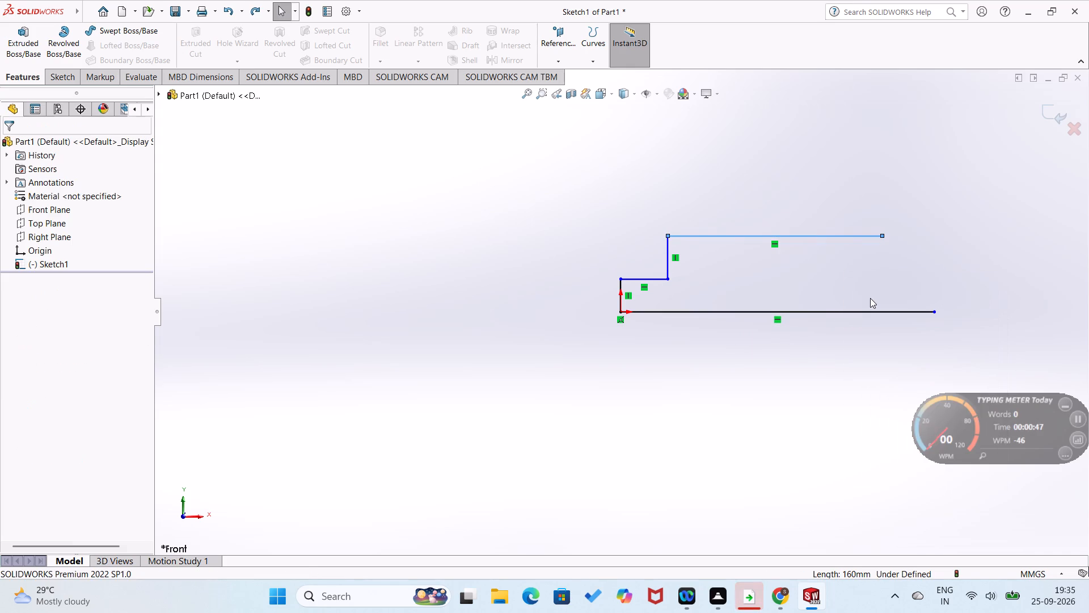
Convert the horizontal baseline from the origin into construction geometry.
{"action": "right_click", "coordinate": [869, 310]}
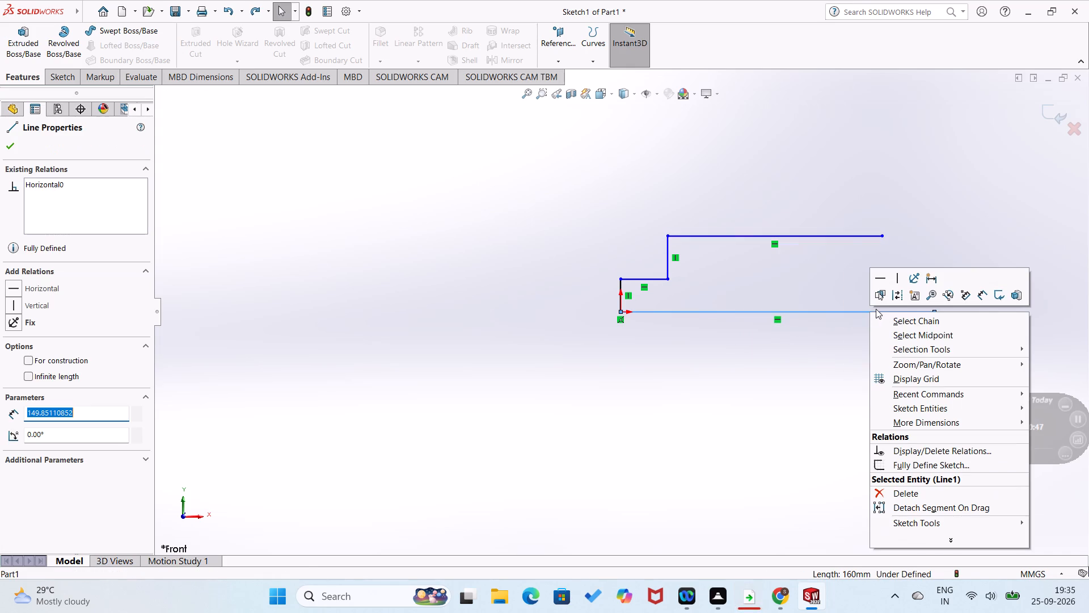
{"action": "left_click", "coordinate": [894, 296]}
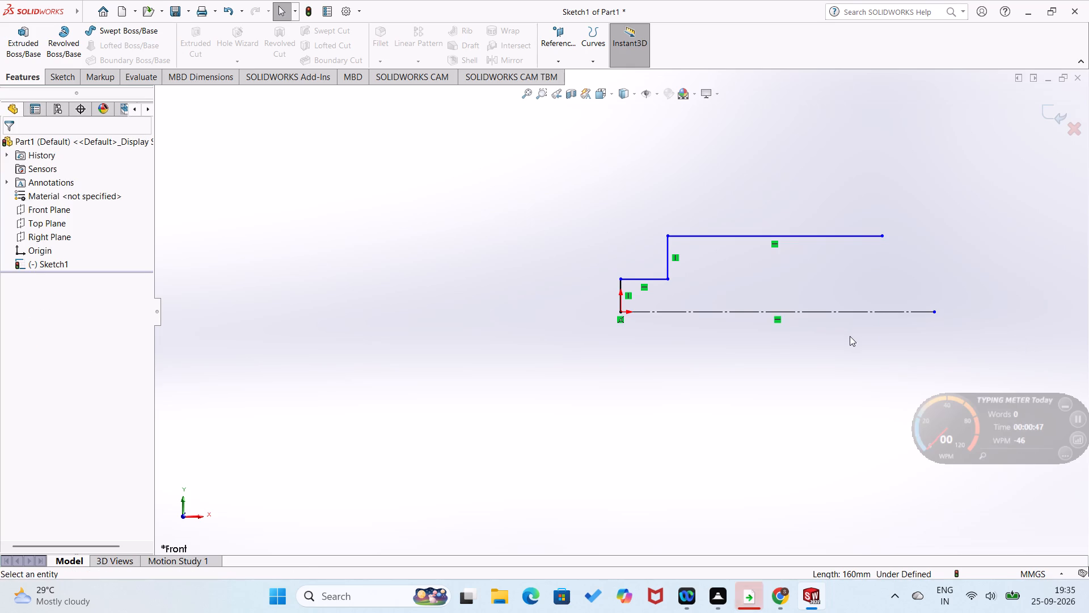
Close the profile with a short upward line, a downward slope, an end line about 36 mm tall and a bottom line about 146 mm long to the origin.
{"action": "right_click_drag", "start_coordinate": [849, 344], "coordinate": [737, 368]}
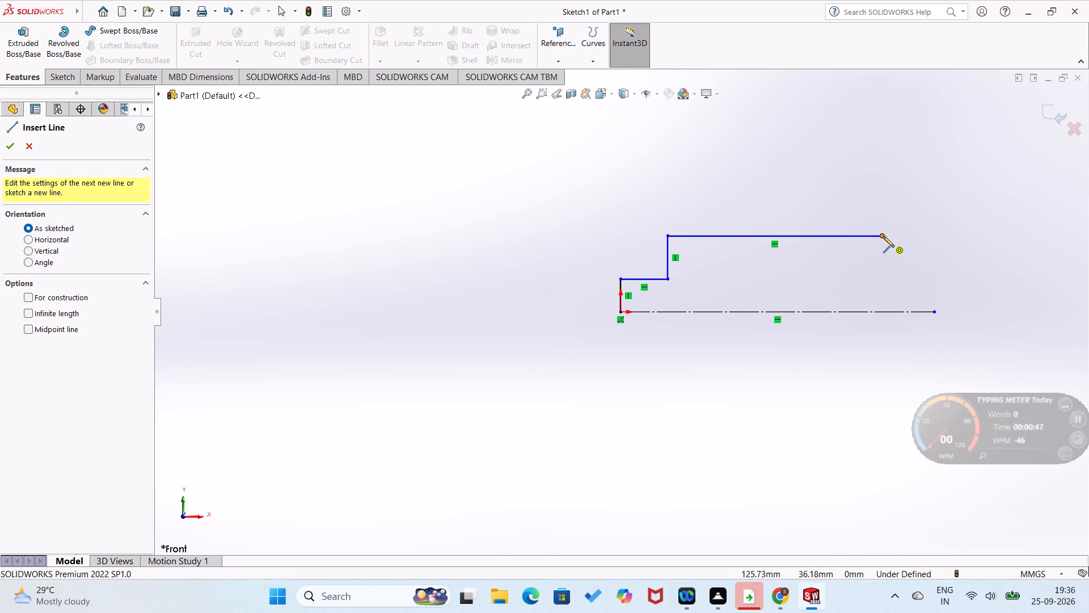
{"action": "left_click", "coordinate": [883, 237]}
{"action": "left_click", "coordinate": [880, 201]}
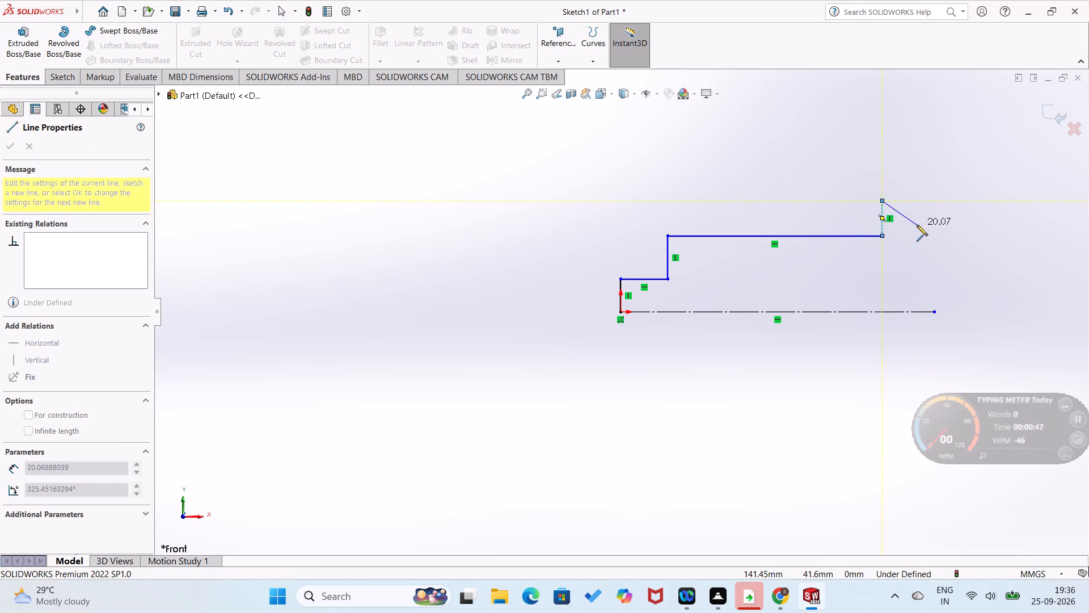
{"action": "left_click", "coordinate": [923, 234]}
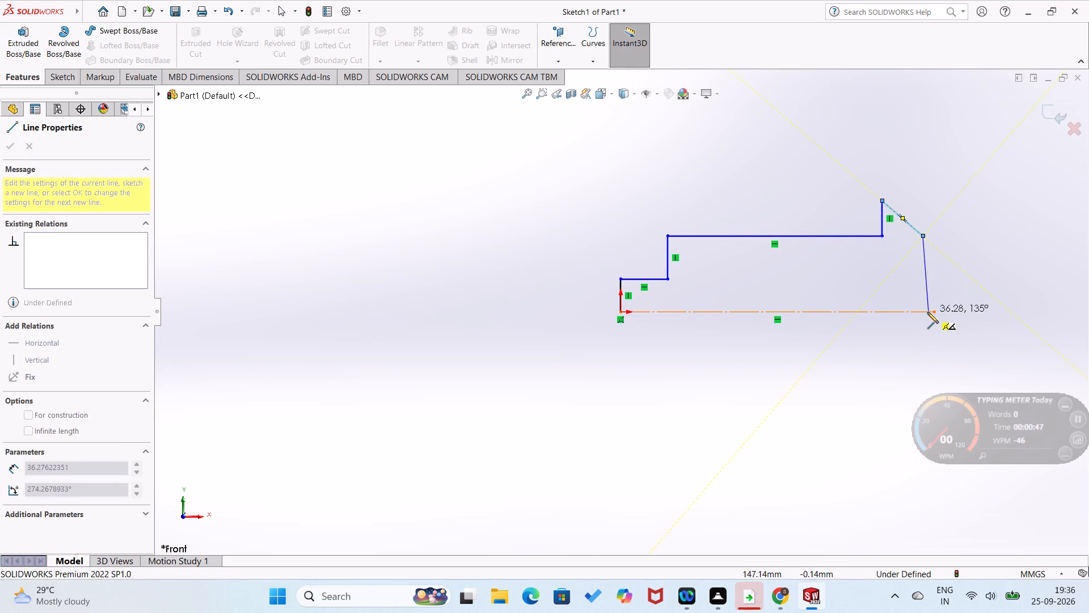
{"action": "left_click", "coordinate": [921, 313]}
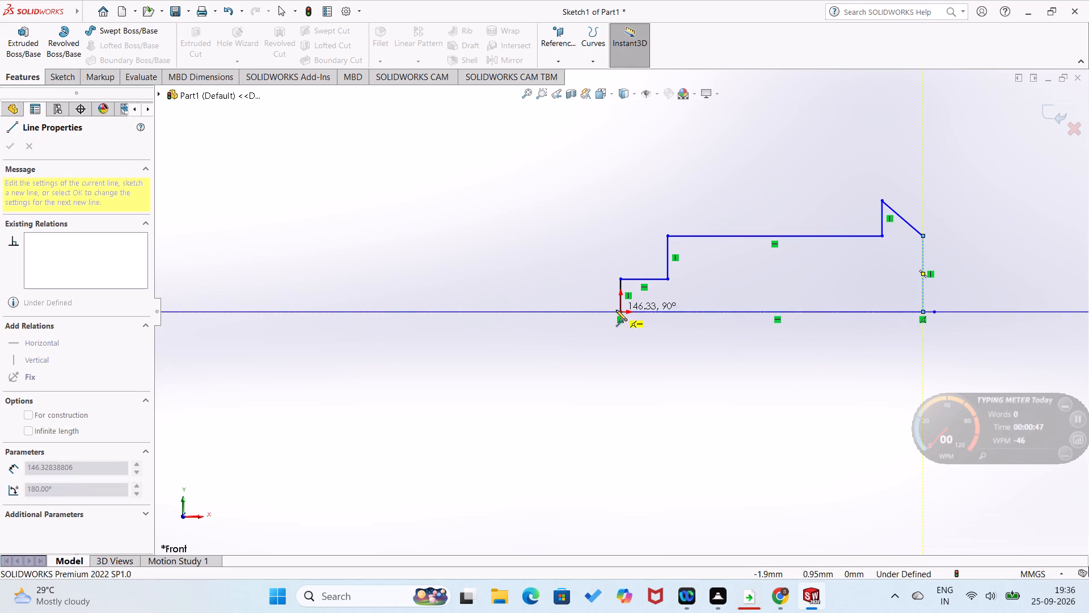
{"action": "left_click", "coordinate": [620, 312]}
Dimension the angle between the vertical end line and the sloped line as 45°.
{"action": "right_click_drag", "start_coordinate": [568, 401], "coordinate": [601, 299]}
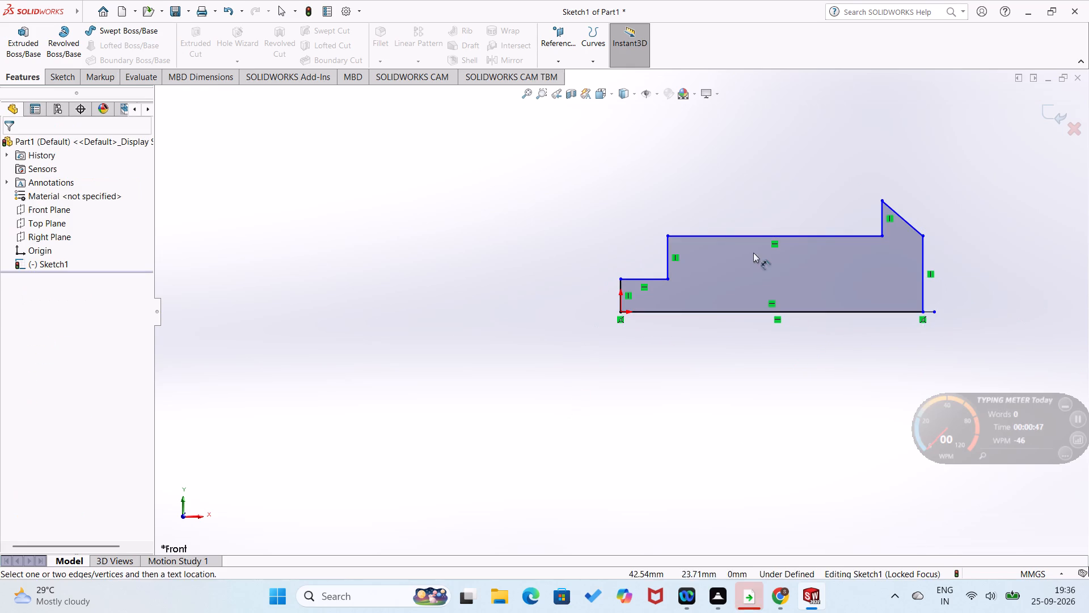
{"action": "left_click", "coordinate": [923, 253]}
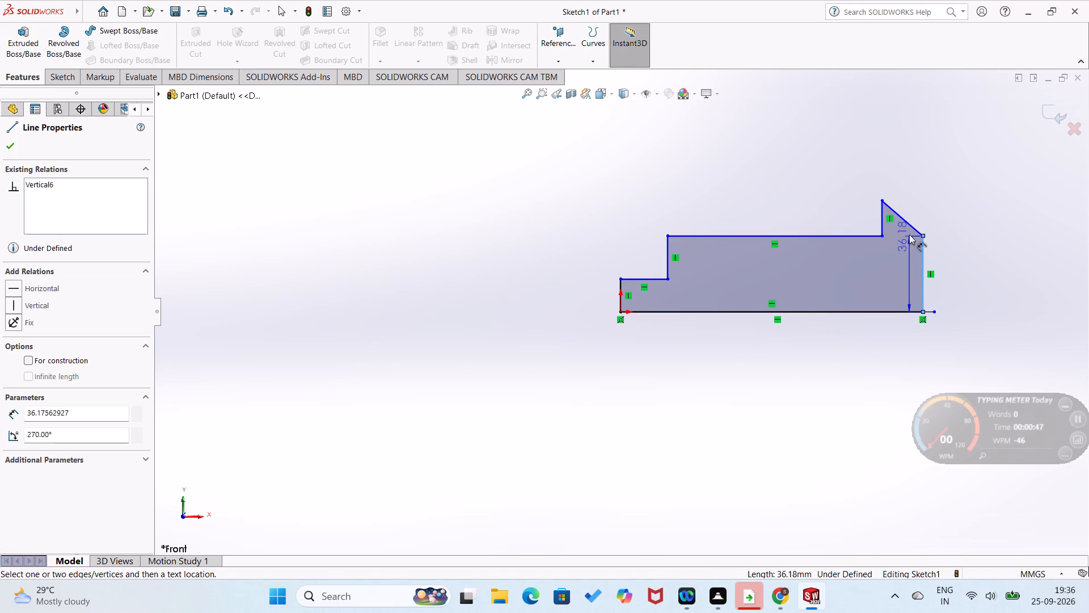
{"action": "left_click", "coordinate": [912, 225]}
{"action": "left_click", "coordinate": [917, 214]}
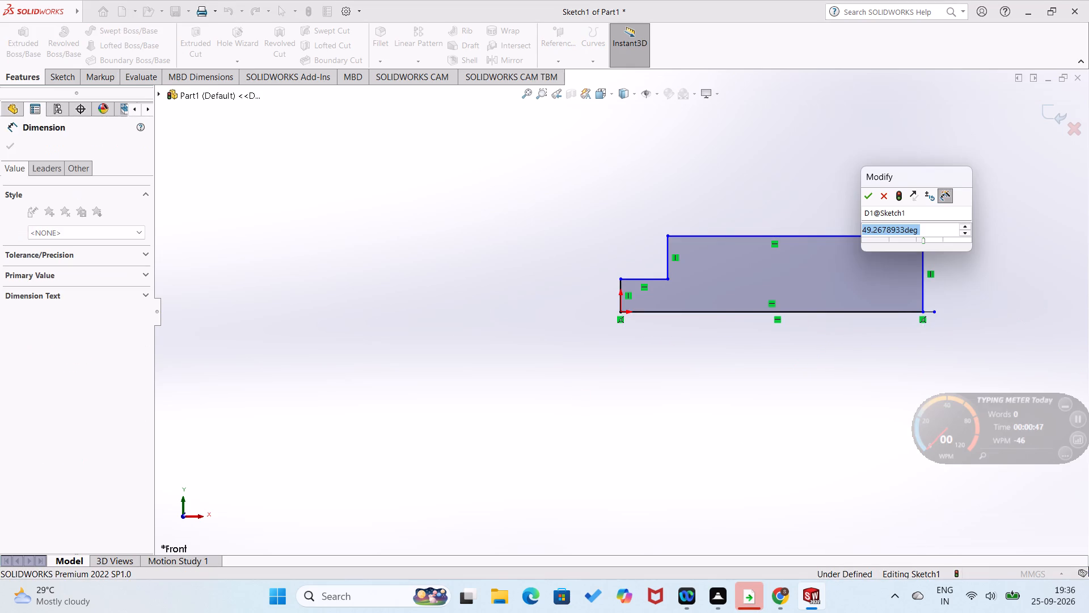
{"action": "type", "text": "45"}
{"action": "key", "text": "Return"}
Dimension the short vertical line at the origin as 7.5 mm.
{"action": "scroll", "coordinate": [917, 214], "scroll_direction": "down", "scroll_amount": 1}
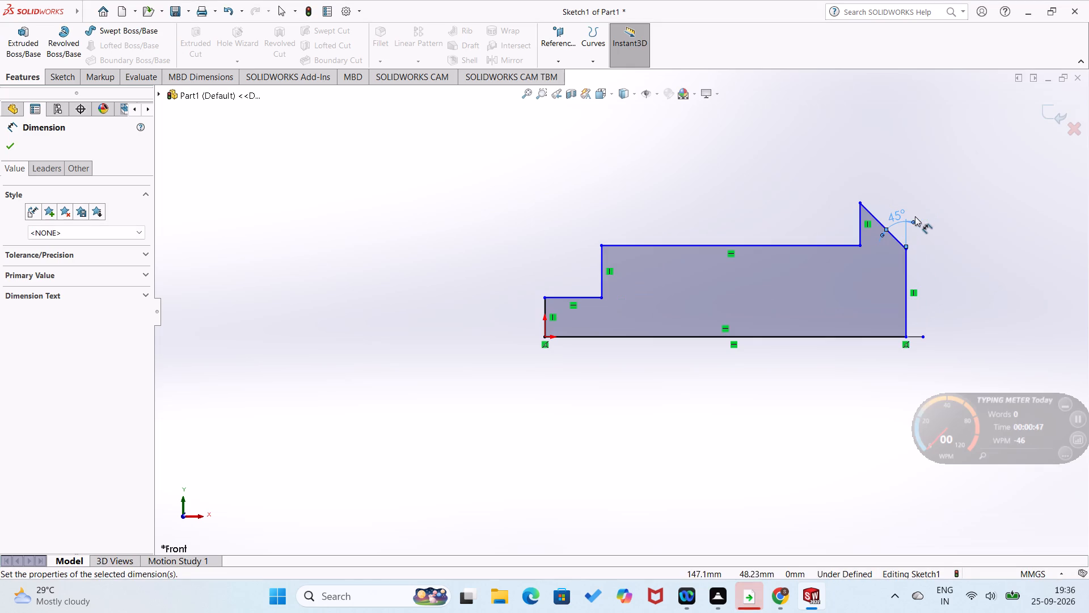
{"action": "left_click", "coordinate": [543, 313]}
{"action": "left_click", "coordinate": [518, 319]}
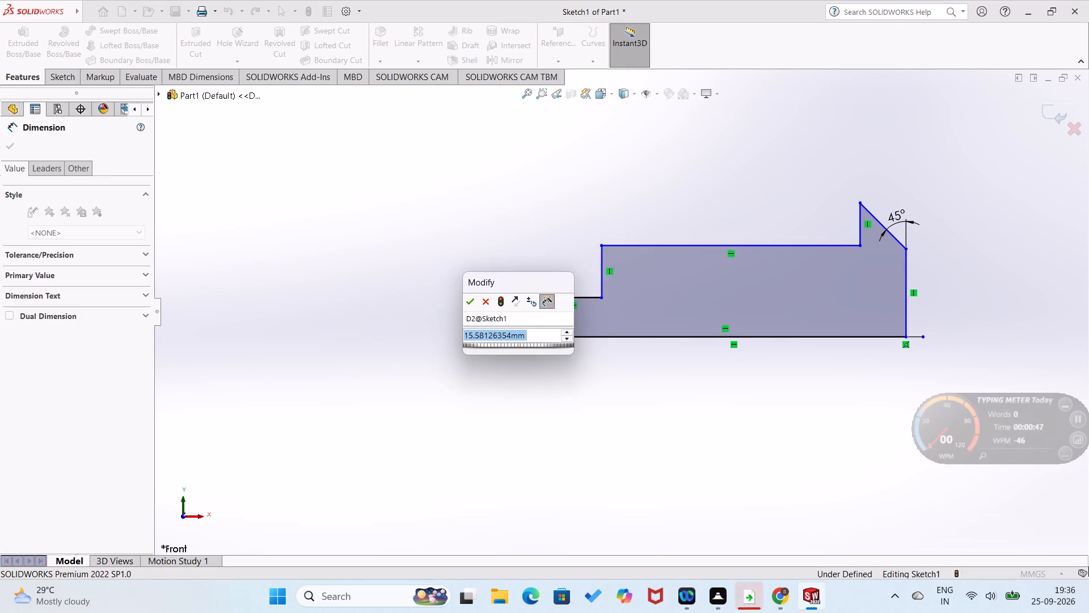
{"action": "type", "text": "7.5"}
{"action": "key", "text": "Return"}
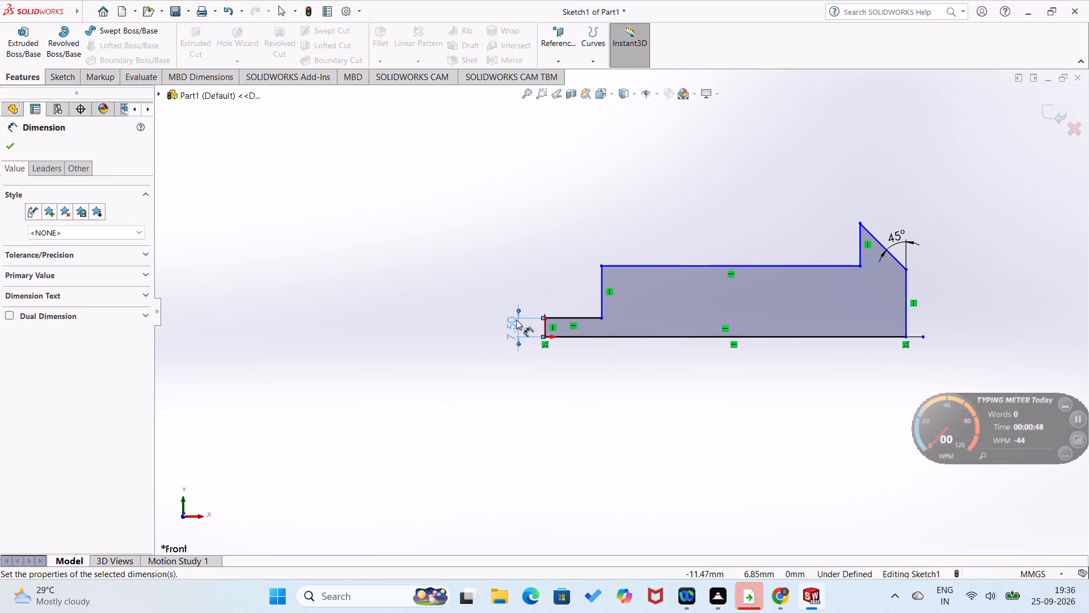
{"action": "left_click", "coordinate": [531, 363]}
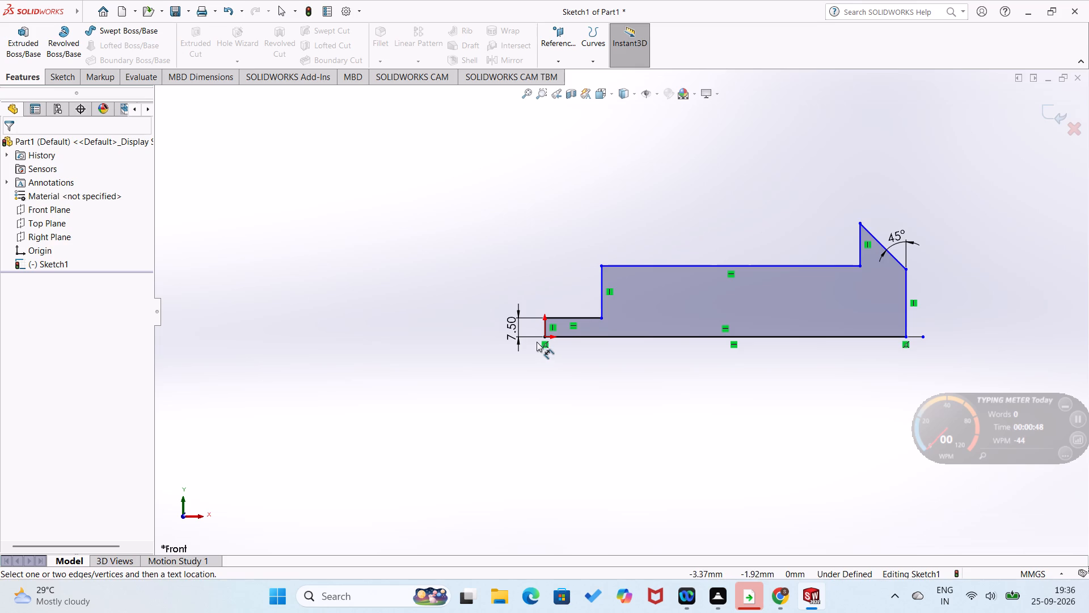
Dimension the vertical distance from the origin to the upper corner of the second step as 20 mm.
{"action": "left_click", "coordinate": [544, 337]}
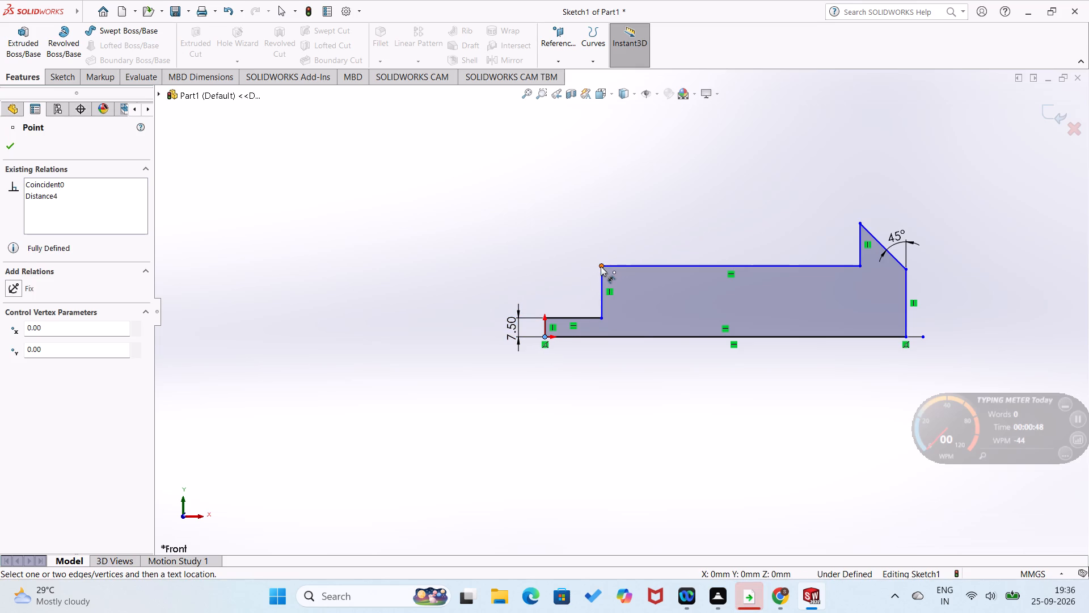
{"action": "left_click", "coordinate": [601, 266]}
{"action": "left_click", "coordinate": [495, 300]}
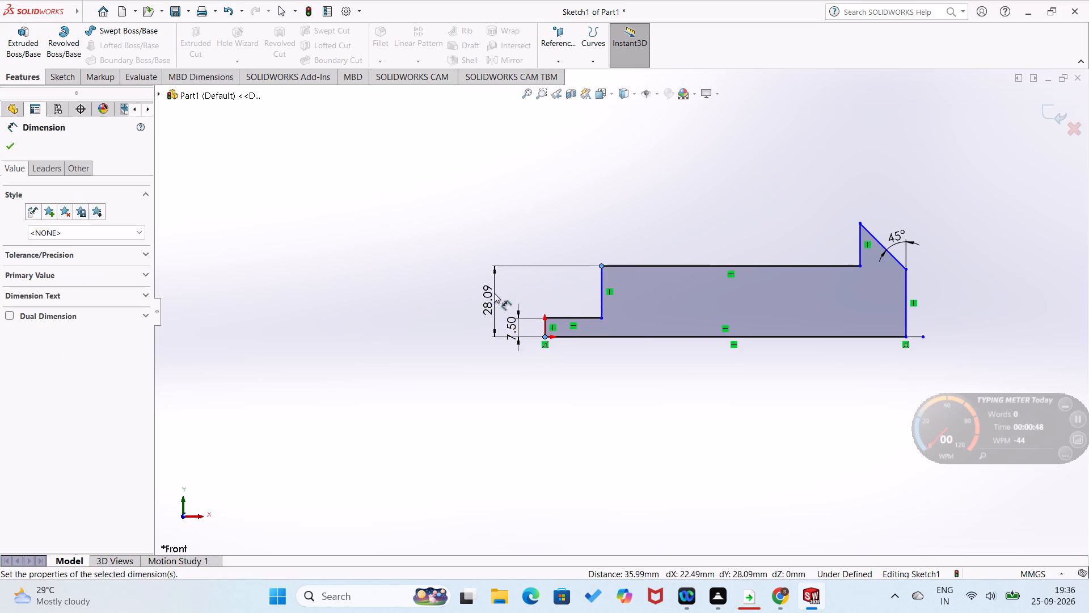
{"action": "type", "text": "20"}
{"action": "key", "text": "Return"}
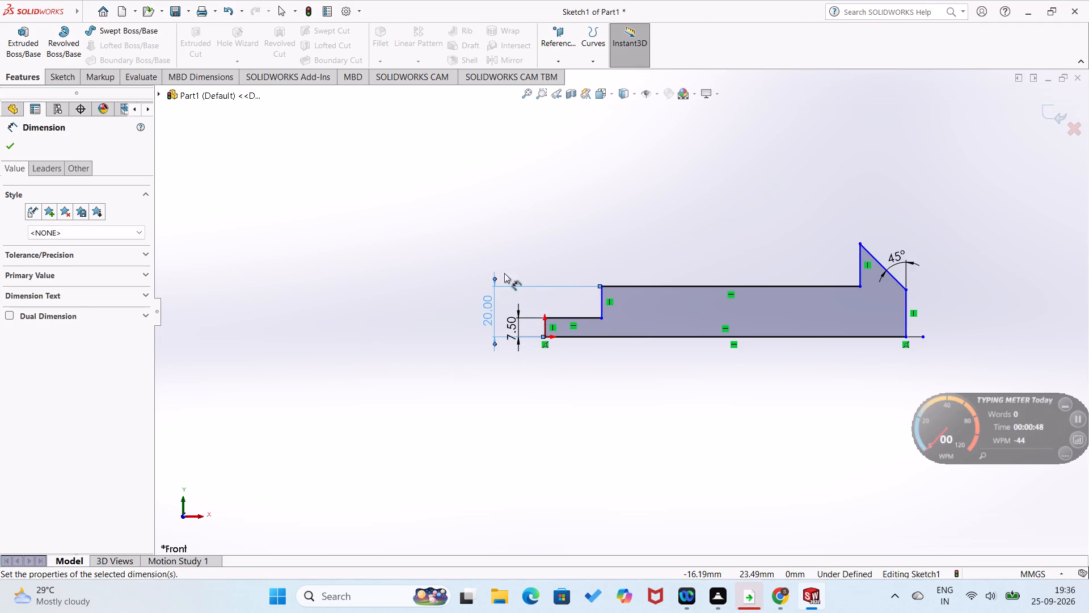
{"action": "left_click", "coordinate": [547, 207]}
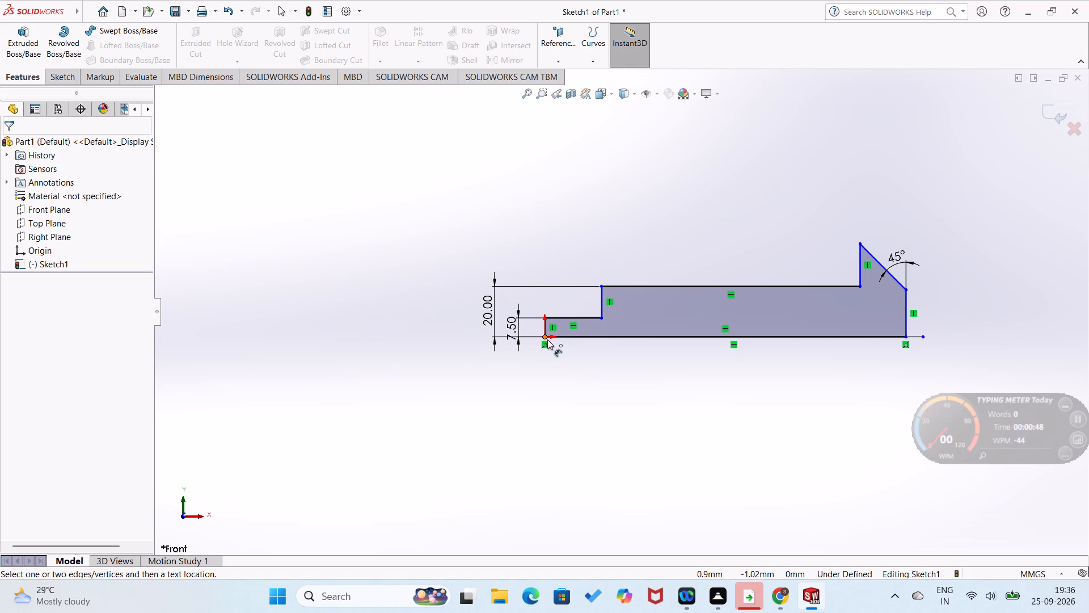
Dimension the horizontal distance from the origin to the profile's peak as 150 mm.
{"action": "left_click", "coordinate": [544, 335]}
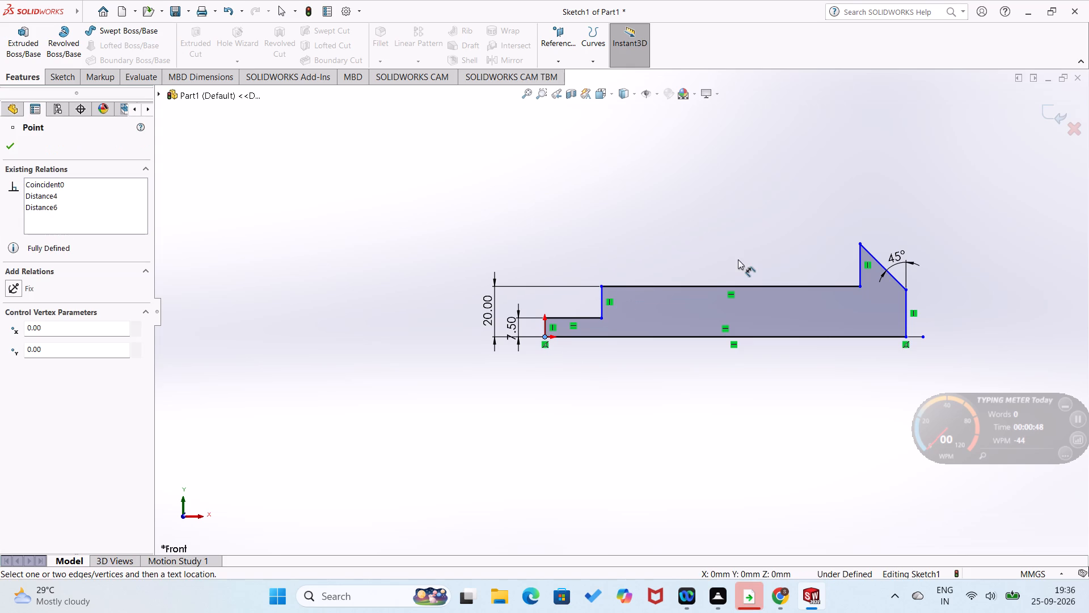
{"action": "left_click", "coordinate": [860, 244]}
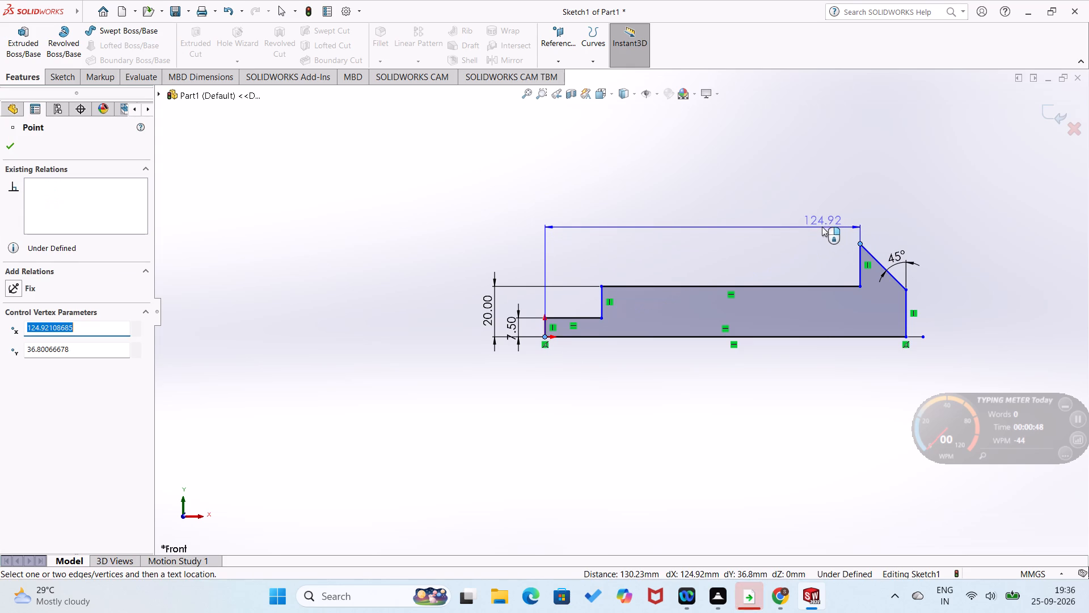
{"action": "left_click", "coordinate": [820, 225]}
{"action": "type", "text": "150"}
{"action": "key", "text": "Return"}
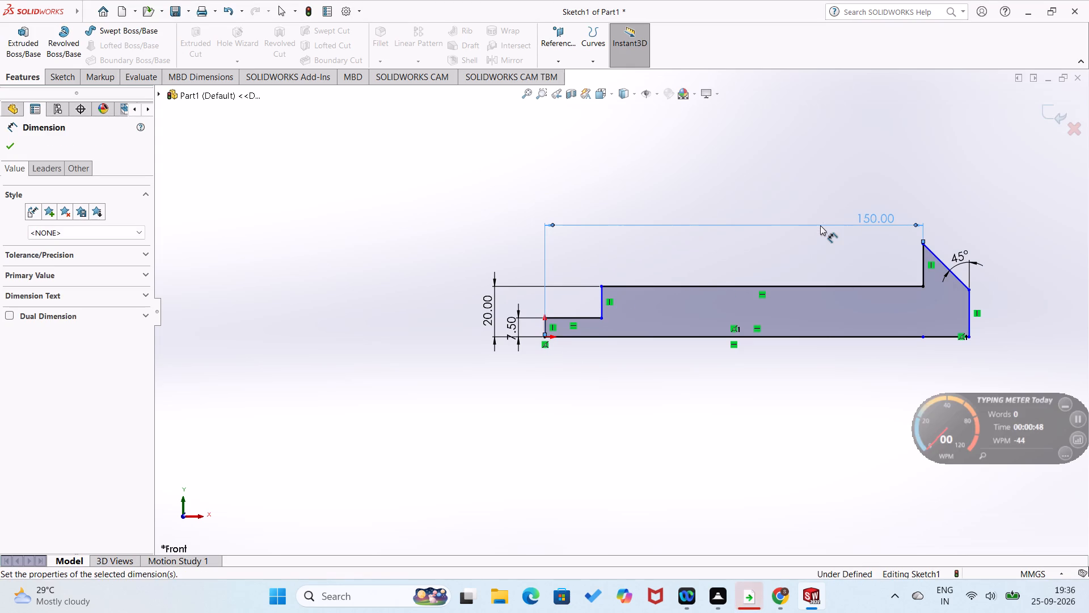
{"action": "left_click", "coordinate": [631, 220]}
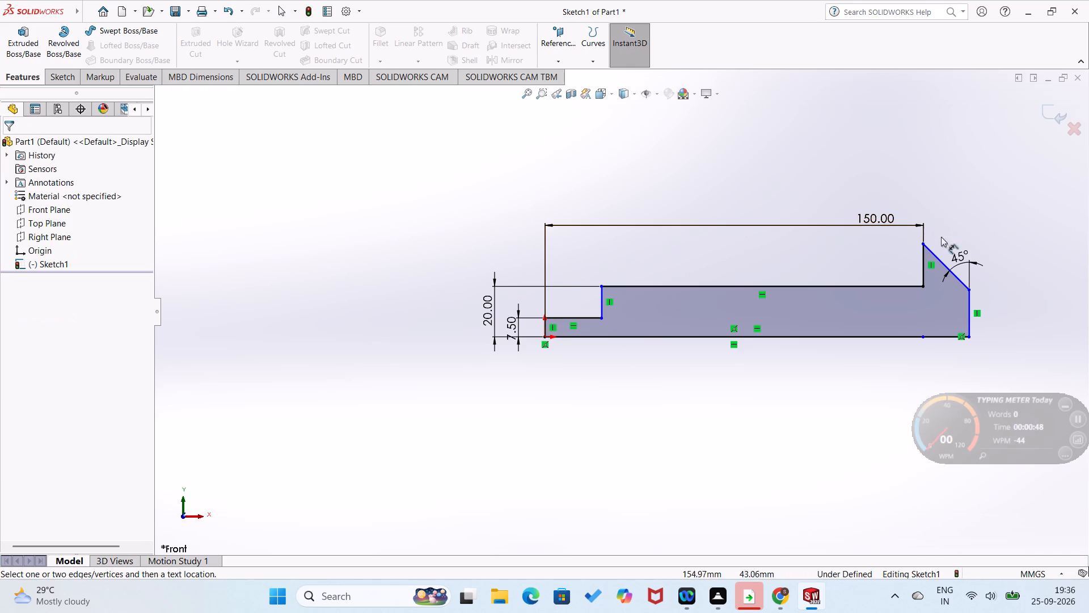
{"action": "left_click", "coordinate": [667, 260]}
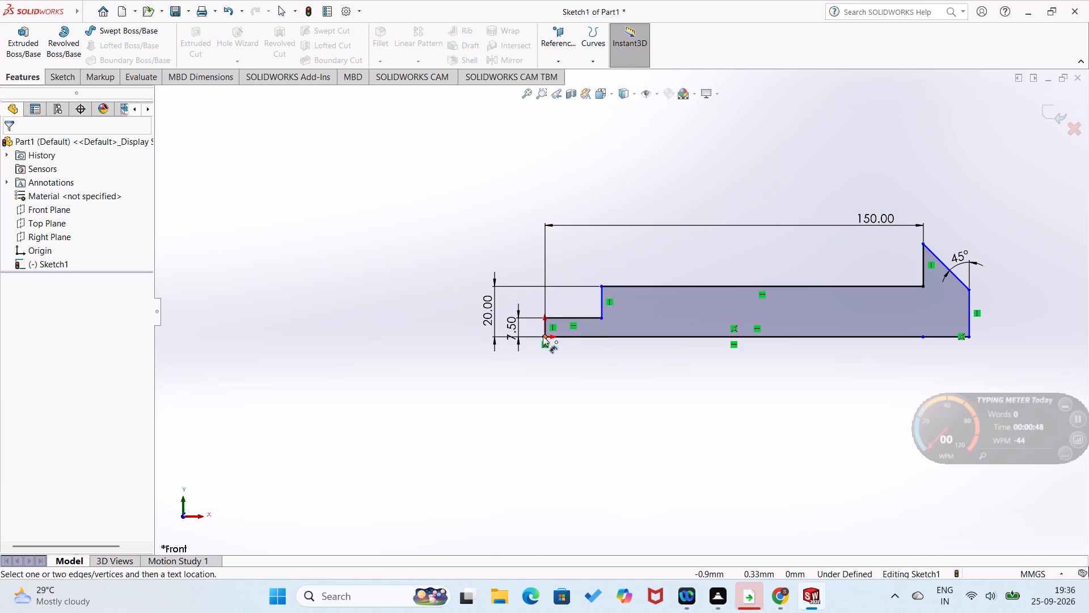
Dimension the vertical distance from the origin to the profile's peak as 40 mm.
{"action": "left_click", "coordinate": [543, 336]}
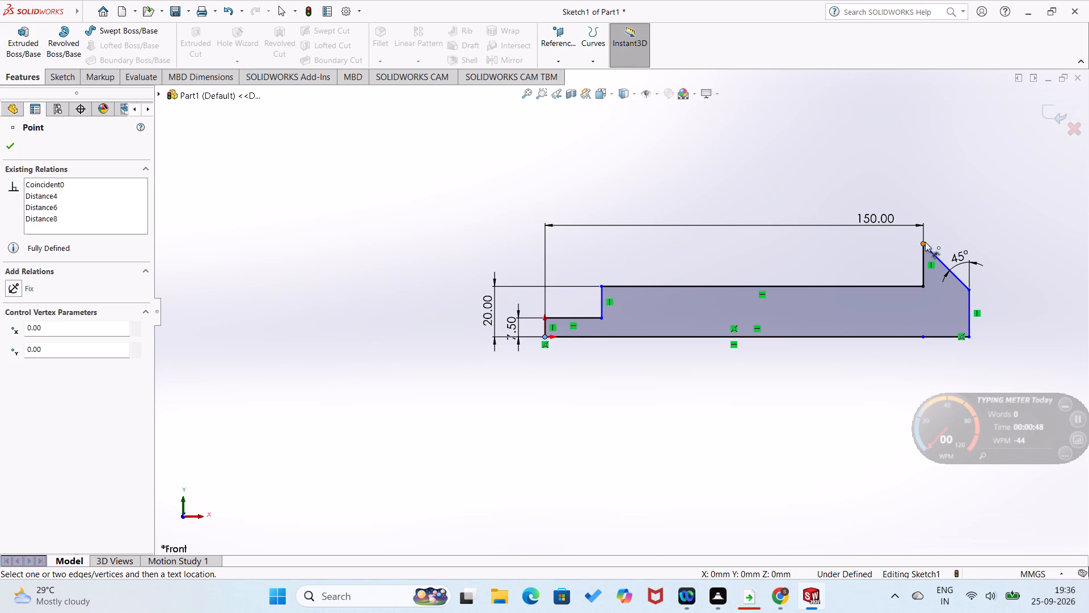
{"action": "left_click", "coordinate": [922, 245]}
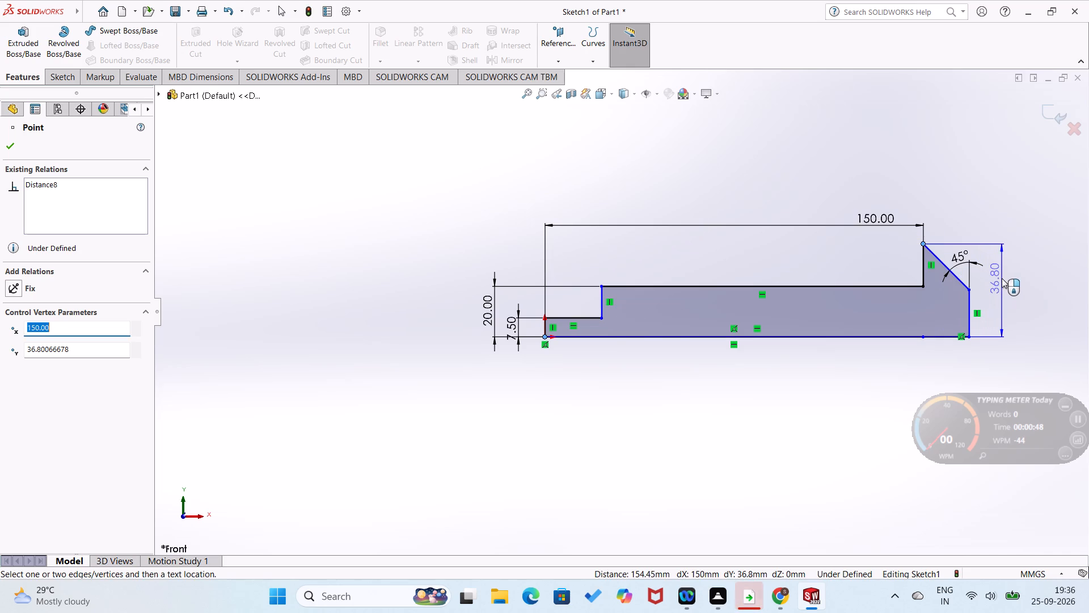
{"action": "left_click", "coordinate": [1006, 279]}
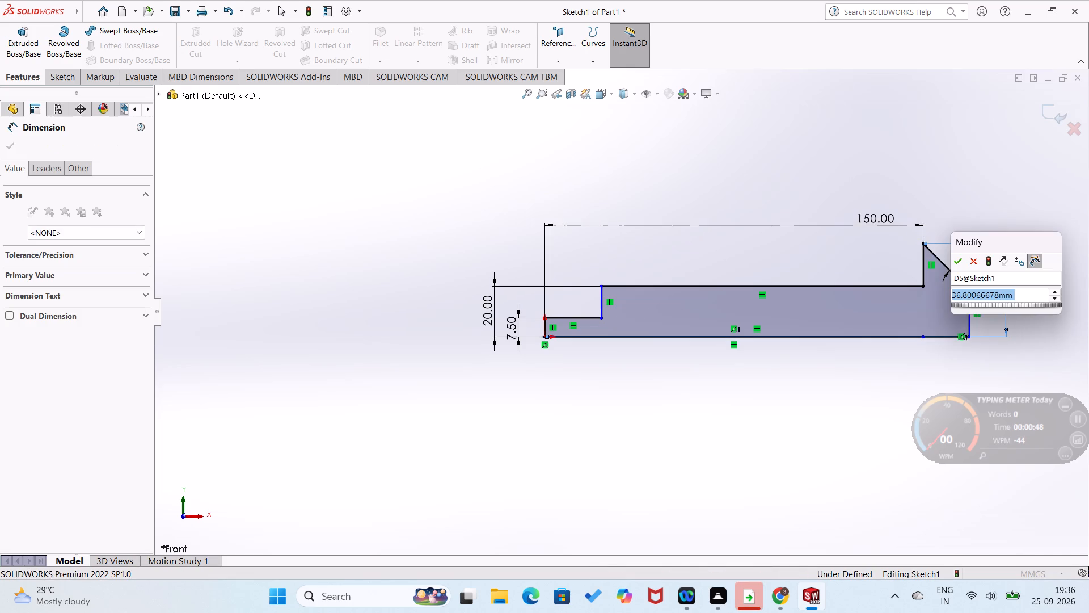
{"action": "type", "text": "41"}
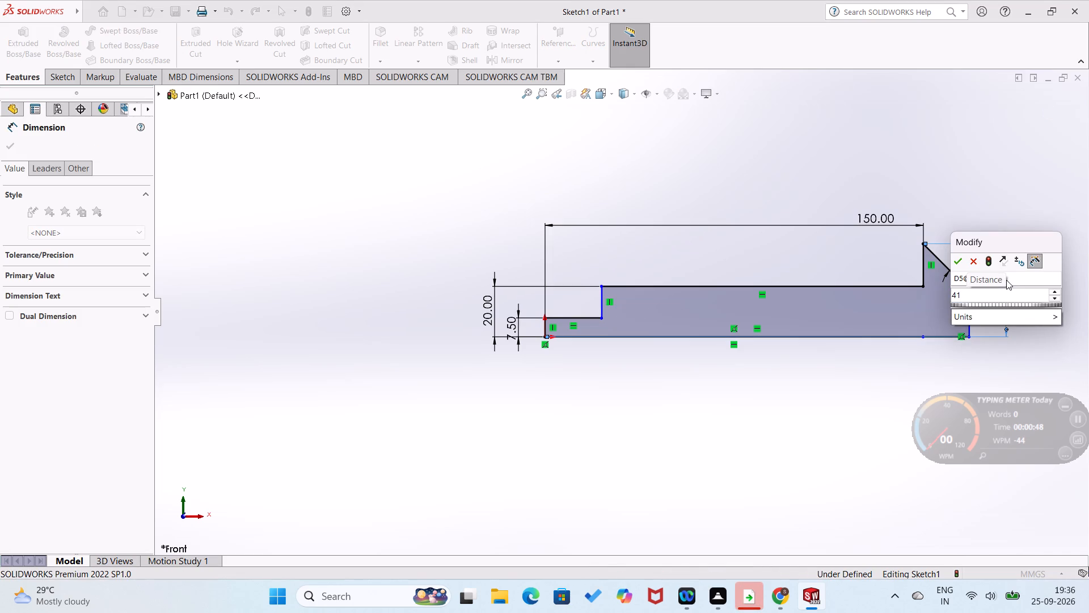
{"action": "key", "text": "BackSpace"}
{"action": "key", "text": "0"}
{"action": "key", "text": "Return"}
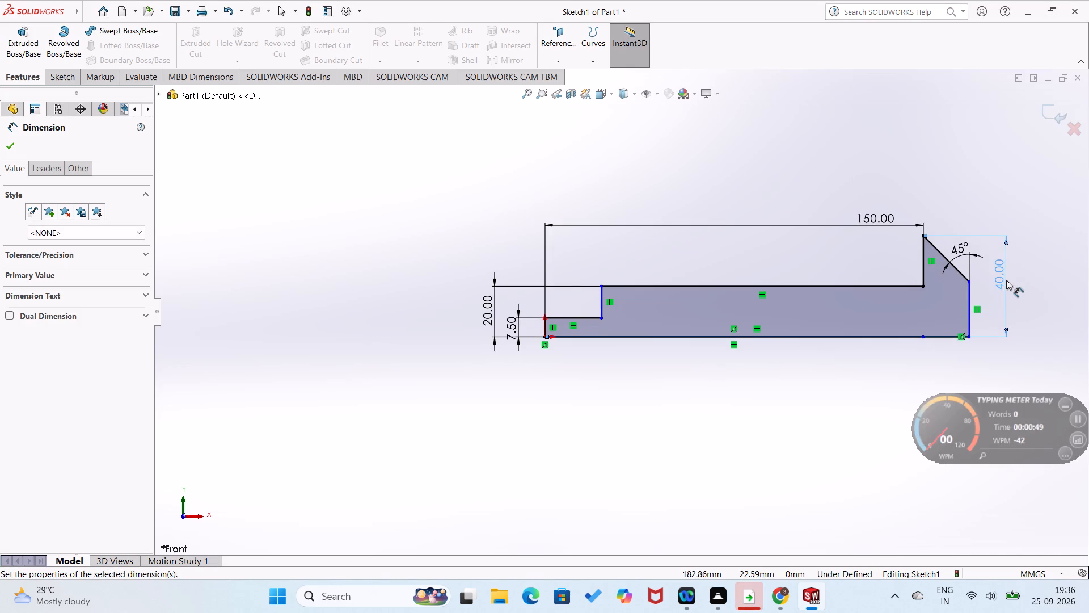
{"action": "left_click", "coordinate": [831, 274]}
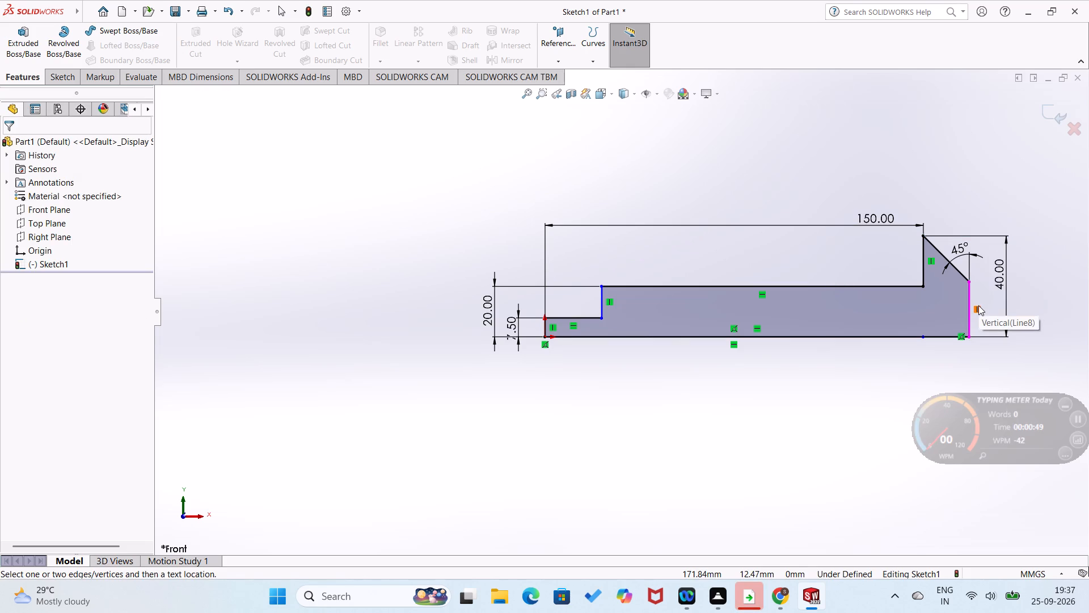
Dimension the horizontal distance from the origin to the profile's far lower corner as 160 mm.
{"action": "left_click", "coordinate": [546, 336]}
{"action": "left_click", "coordinate": [970, 338]}
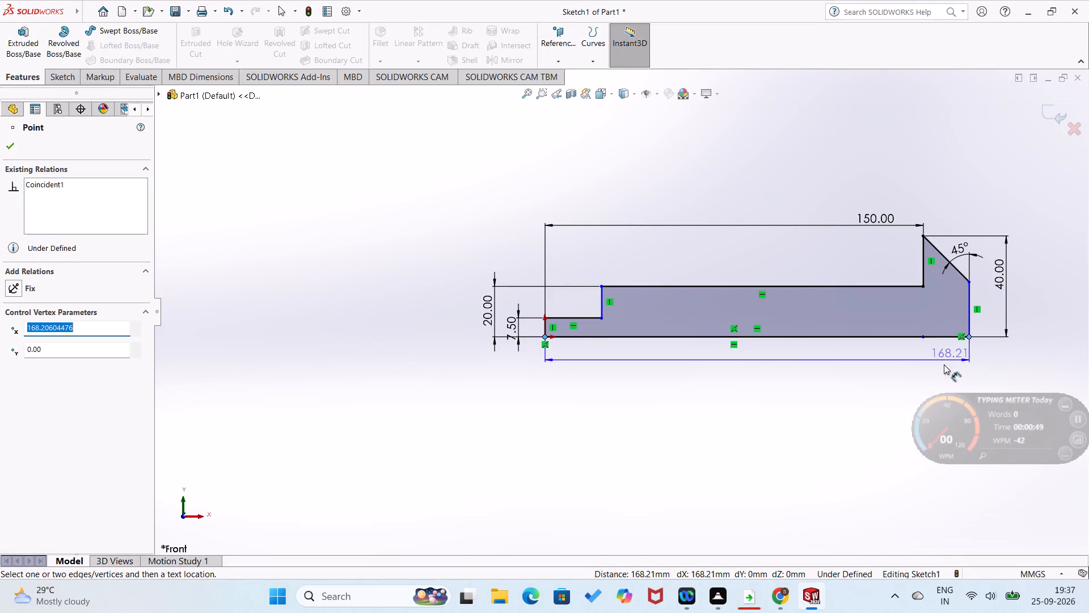
{"action": "left_click", "coordinate": [914, 383]}
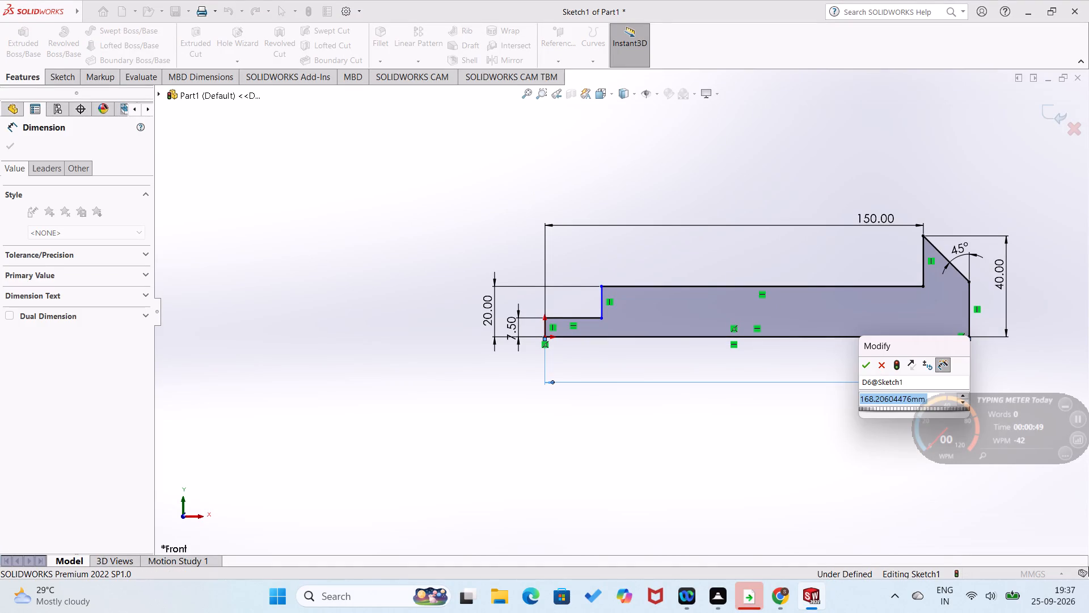
{"action": "type", "text": "160"}
{"action": "key", "text": "Return"}
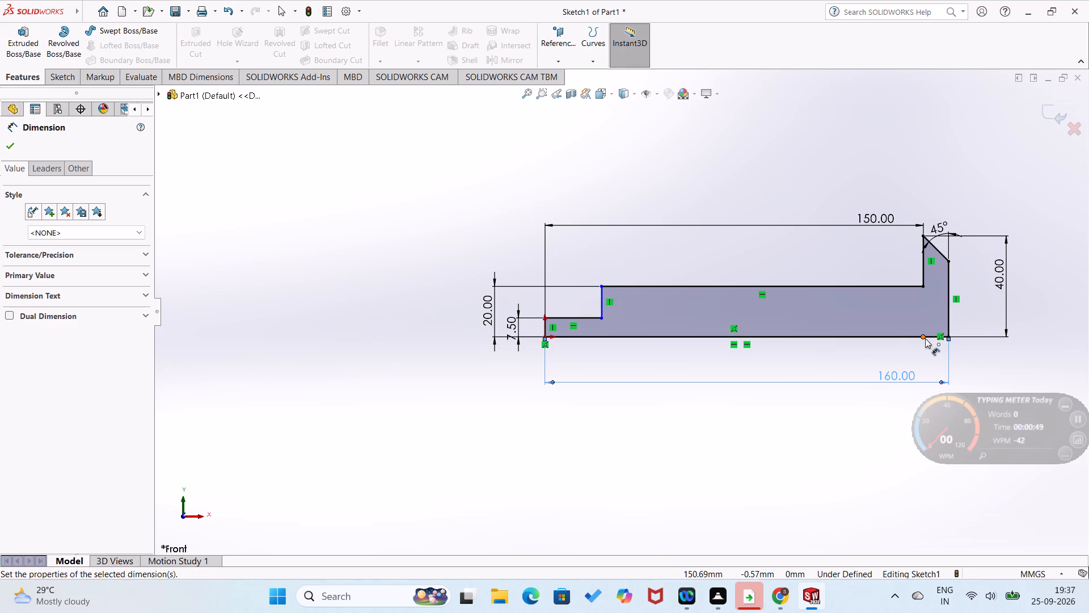
Extend the construction baseline's free end beyond the profile's sloped end, to about 174 mm from the origin.
{"action": "left_click_drag", "start_coordinate": [925, 338], "coordinate": [999, 339]}
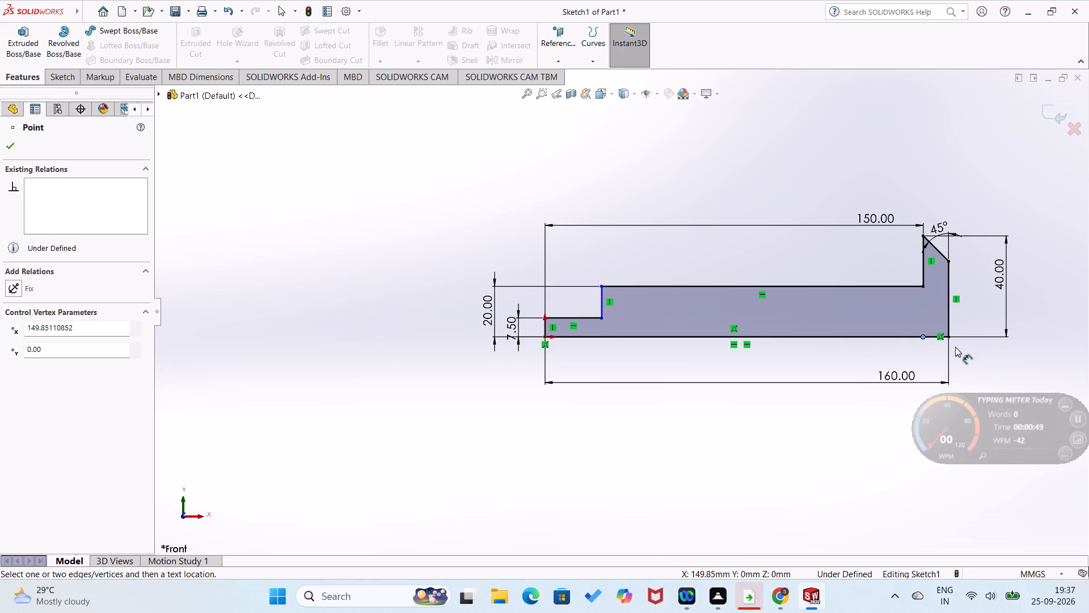
{"action": "key", "text": "Escape"}
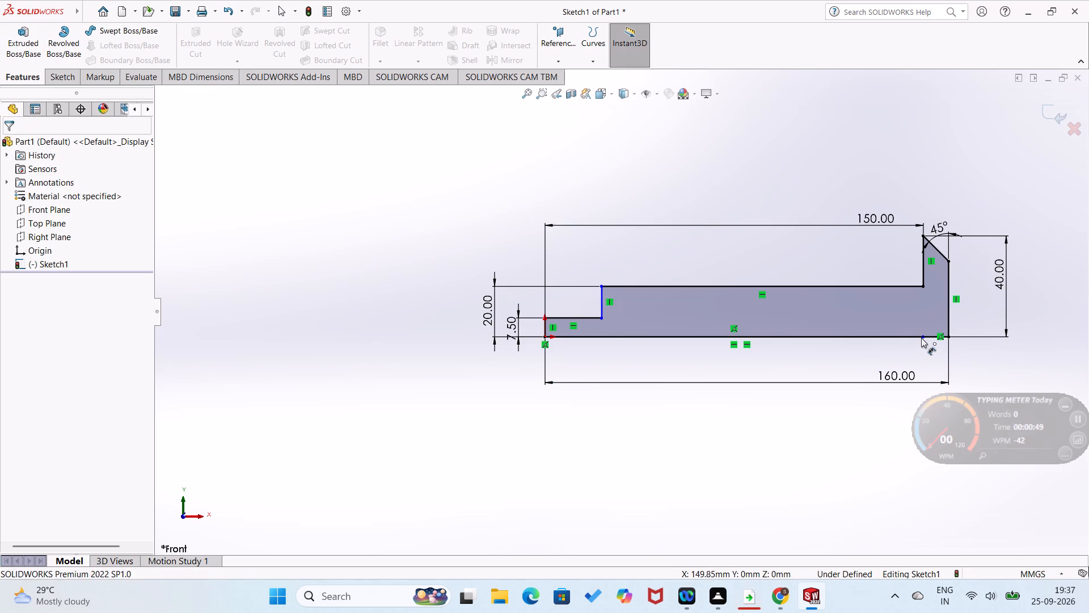
{"action": "key", "text": "Escape"}
{"action": "left_click", "coordinate": [70, 74]}
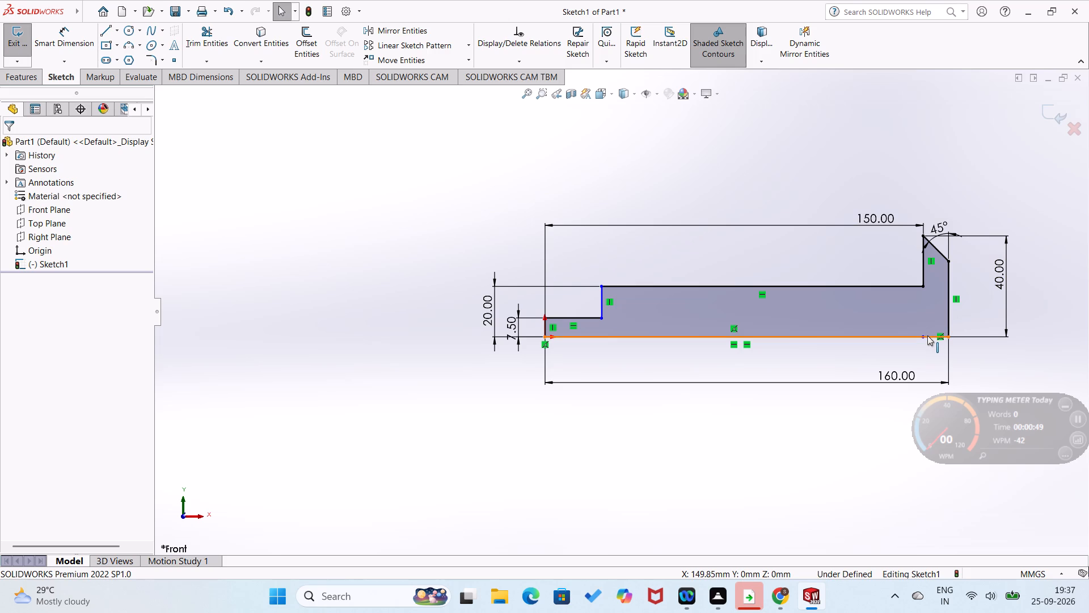
{"action": "left_click_drag", "start_coordinate": [923, 338], "coordinate": [983, 335]}
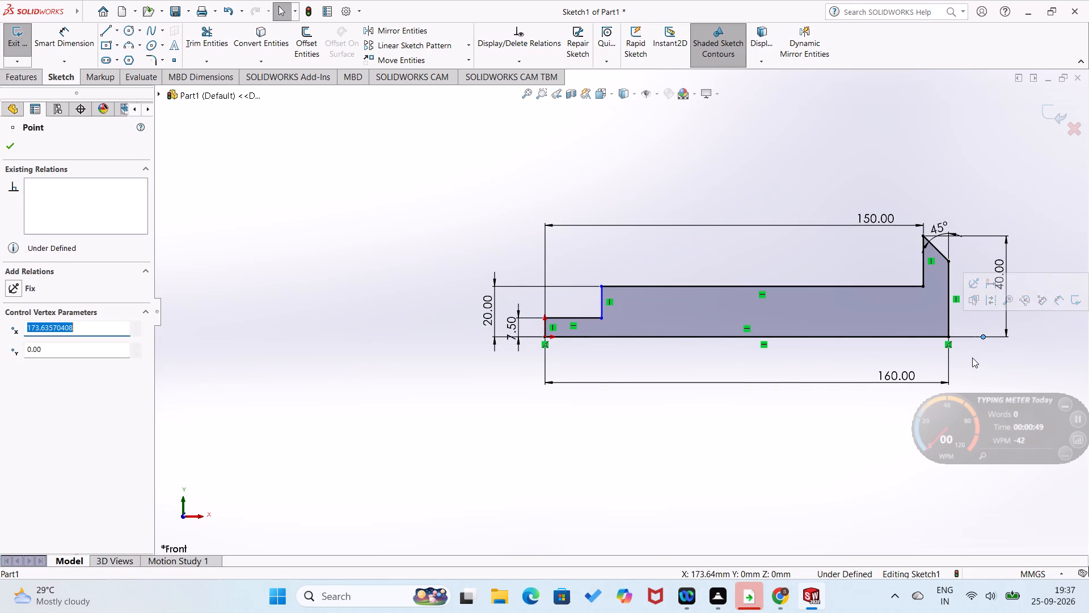
{"action": "left_click", "coordinate": [972, 358]}
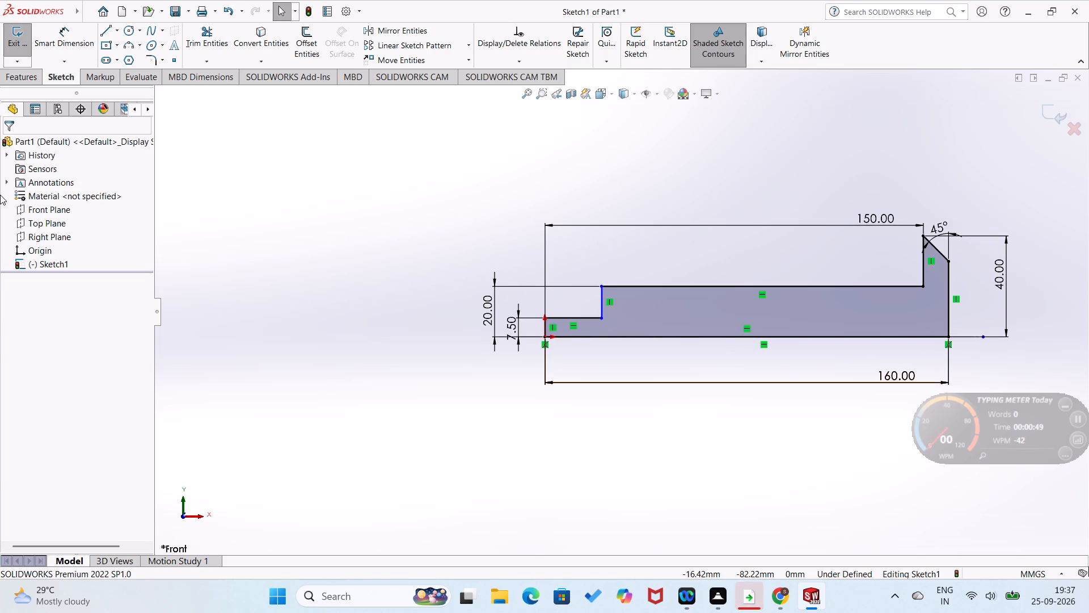
Revolve the stepped profile 360° about the construction baseline.
{"action": "left_click", "coordinate": [0, 77]}
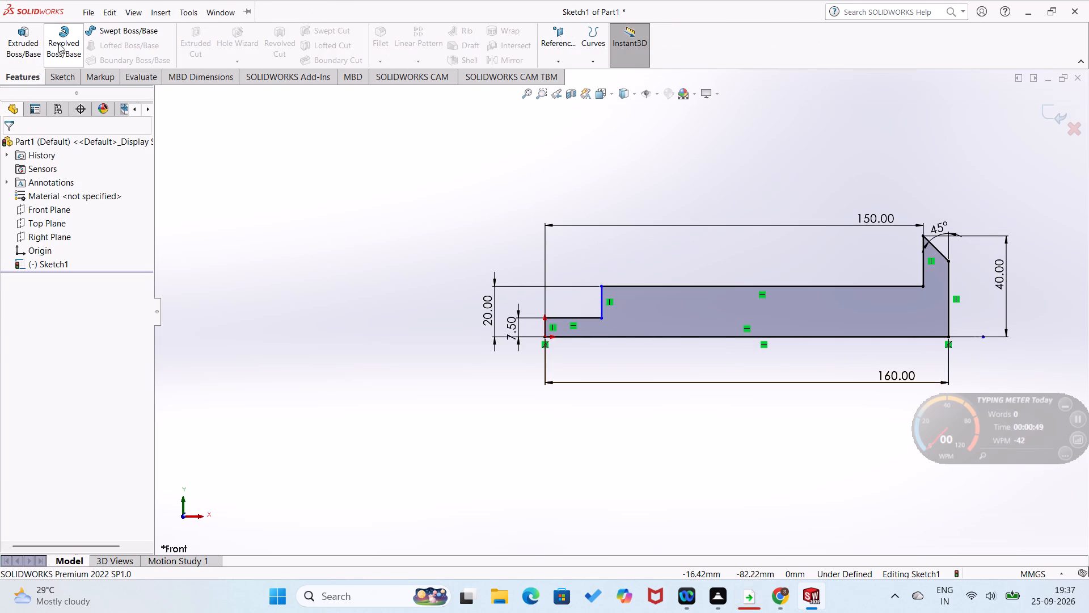
{"action": "left_click", "coordinate": [59, 43]}
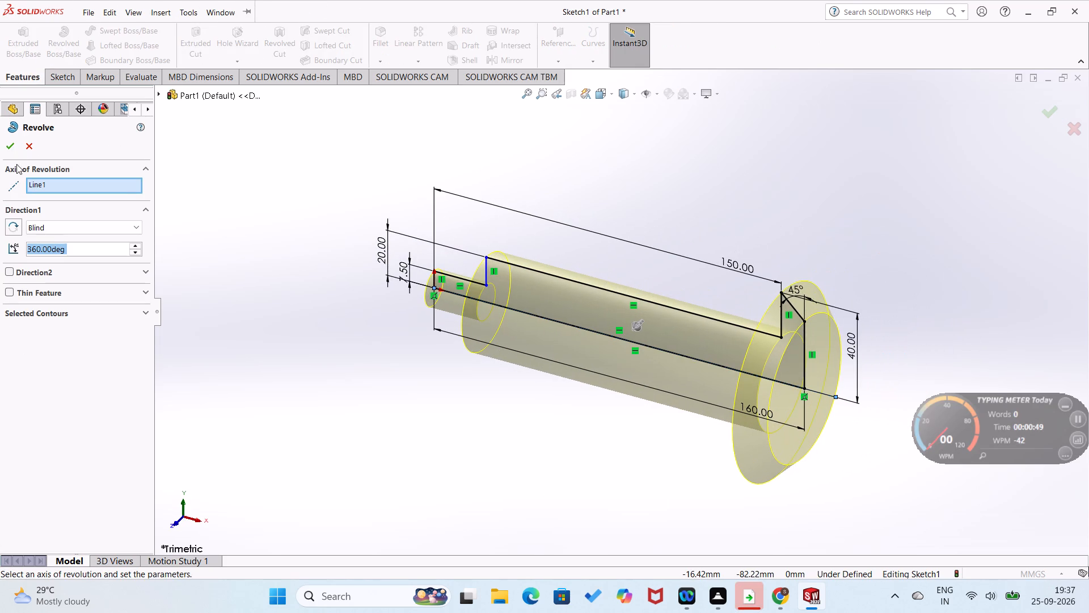
{"action": "left_click", "coordinate": [8, 145]}
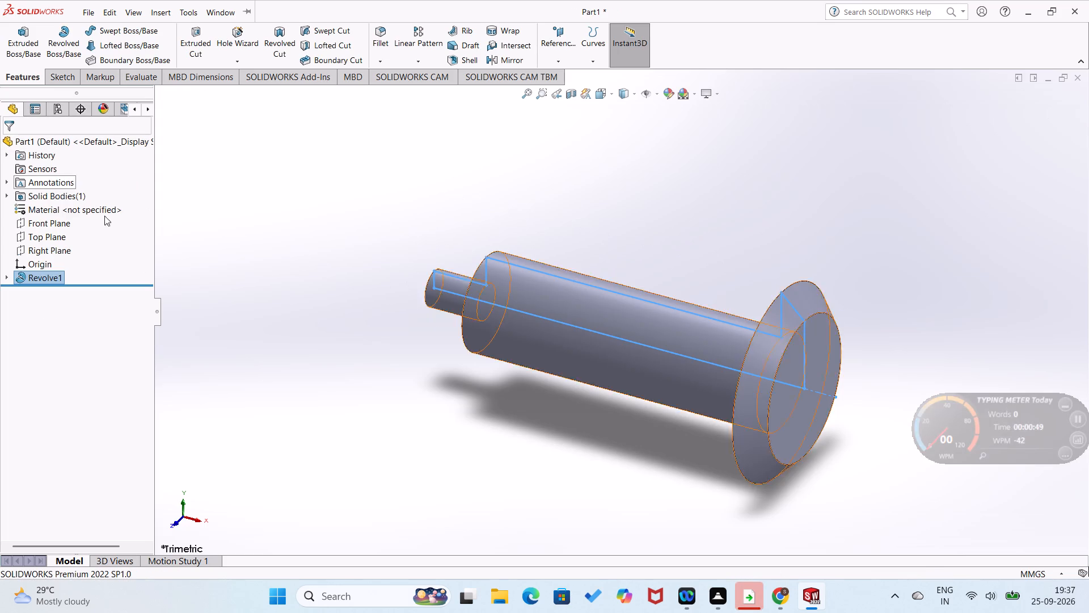
Chamfer the main cylinder's outer edge next to the small pin with a 3 mm distance at 45°.
{"action": "left_click", "coordinate": [242, 273]}
{"action": "middle_click_drag", "start_coordinate": [260, 287], "coordinate": [322, 330]}
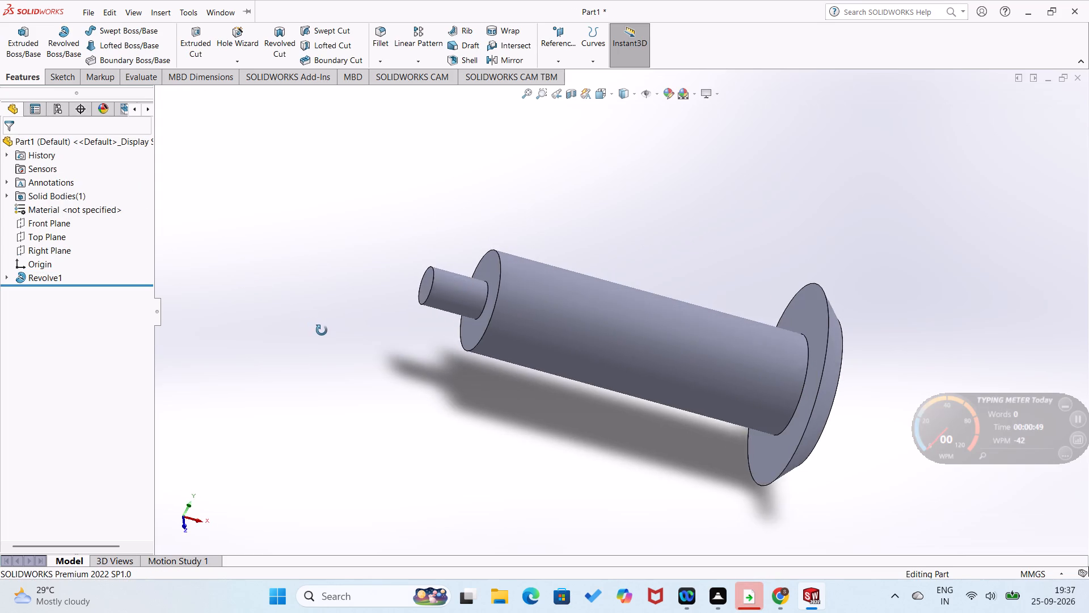
{"action": "middle_click_drag", "start_coordinate": [322, 330], "coordinate": [324, 335]}
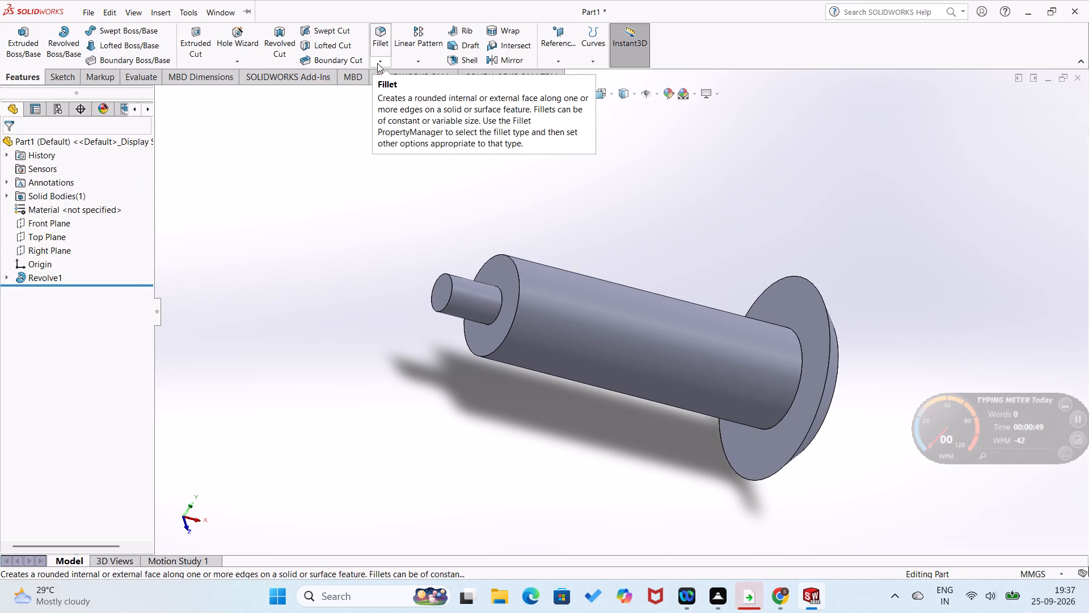
{"action": "left_click", "coordinate": [386, 63]}
{"action": "left_click", "coordinate": [394, 93]}
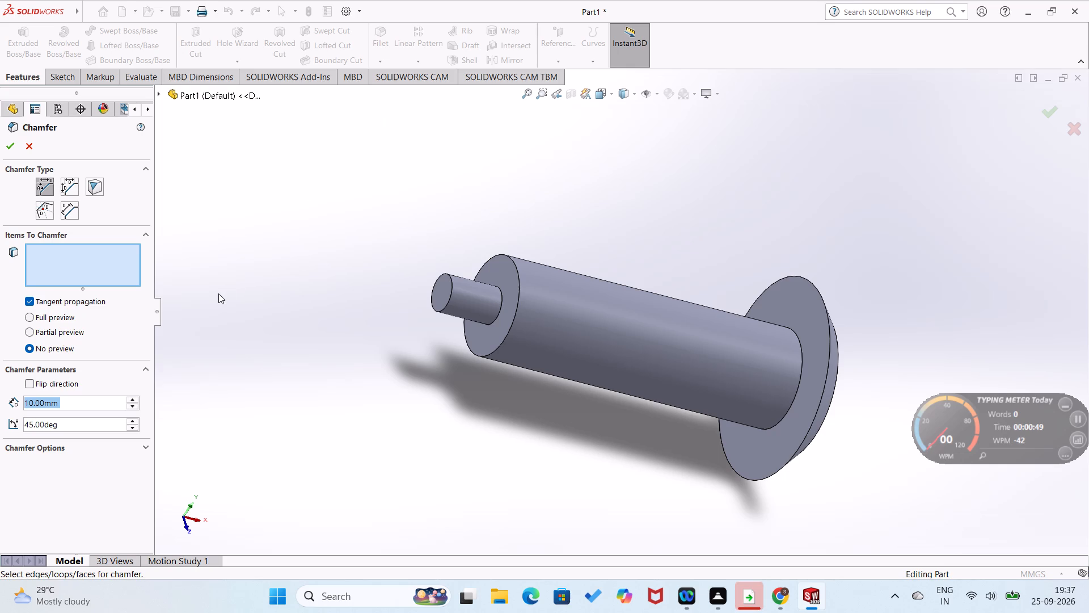
{"action": "key", "text": "3"}
{"action": "key", "text": "Return"}
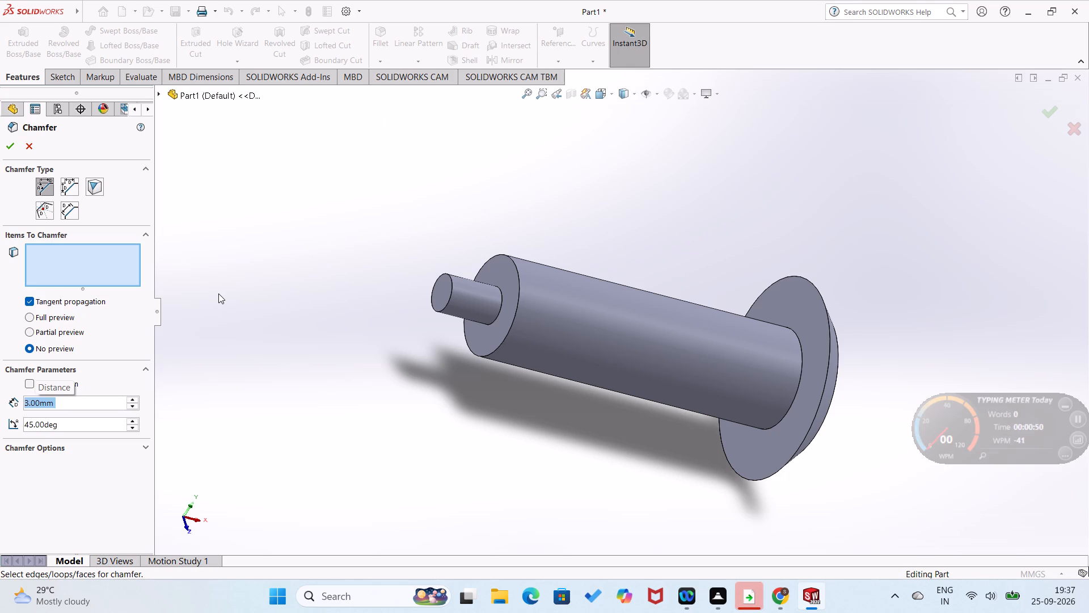
{"action": "left_click", "coordinate": [518, 279]}
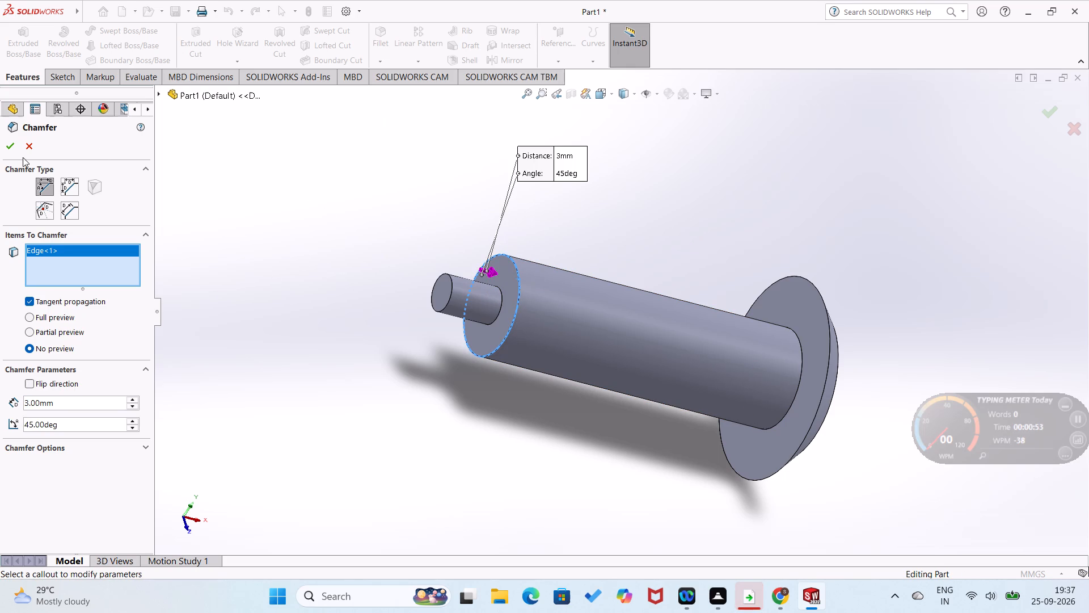
{"action": "left_click", "coordinate": [7, 148]}
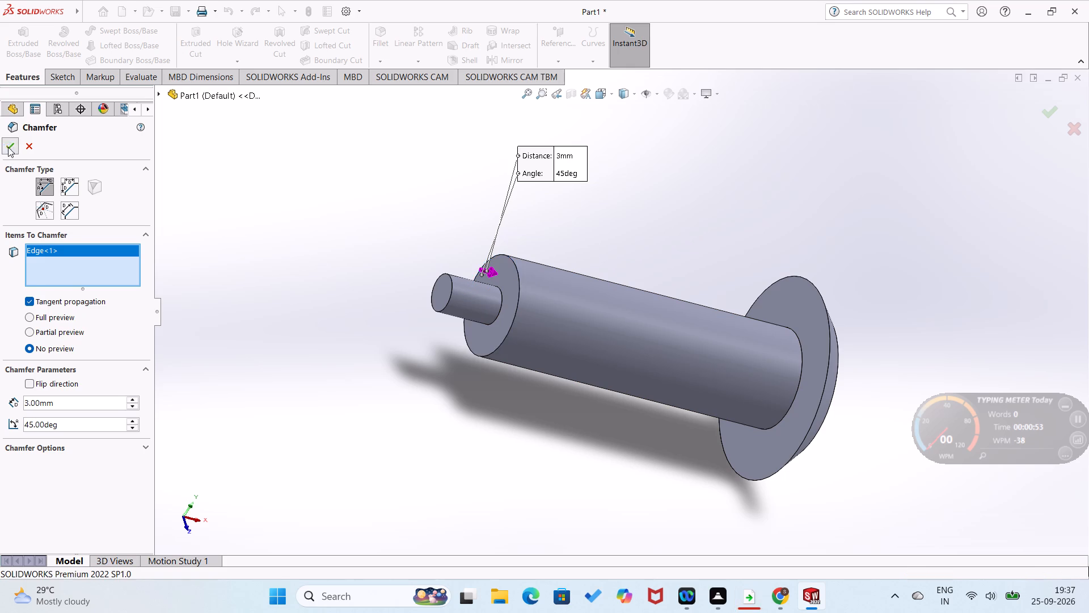
Chamfer the edge where the main cylinder meets the flange with a 10 mm distance at 45°.
{"action": "left_click", "coordinate": [377, 57]}
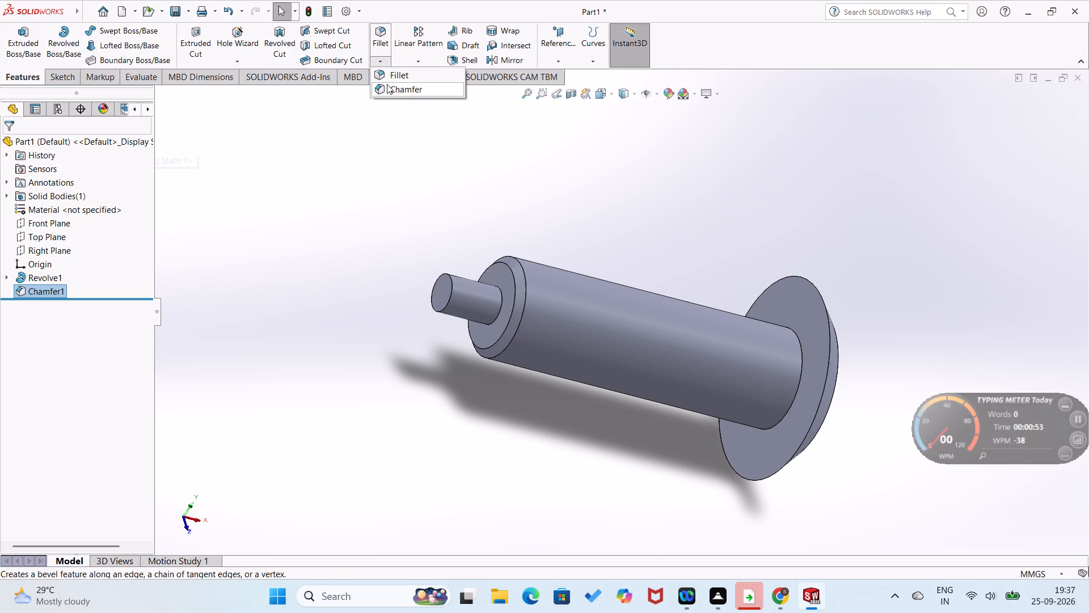
{"action": "left_click", "coordinate": [388, 86]}
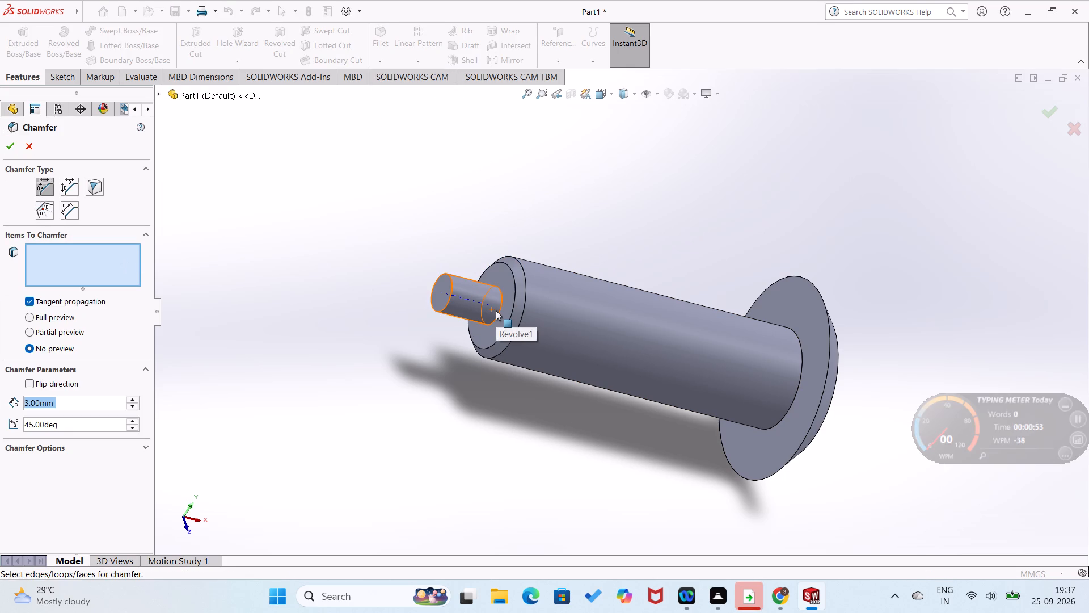
{"action": "type", "text": "10"}
{"action": "key", "text": "Return"}
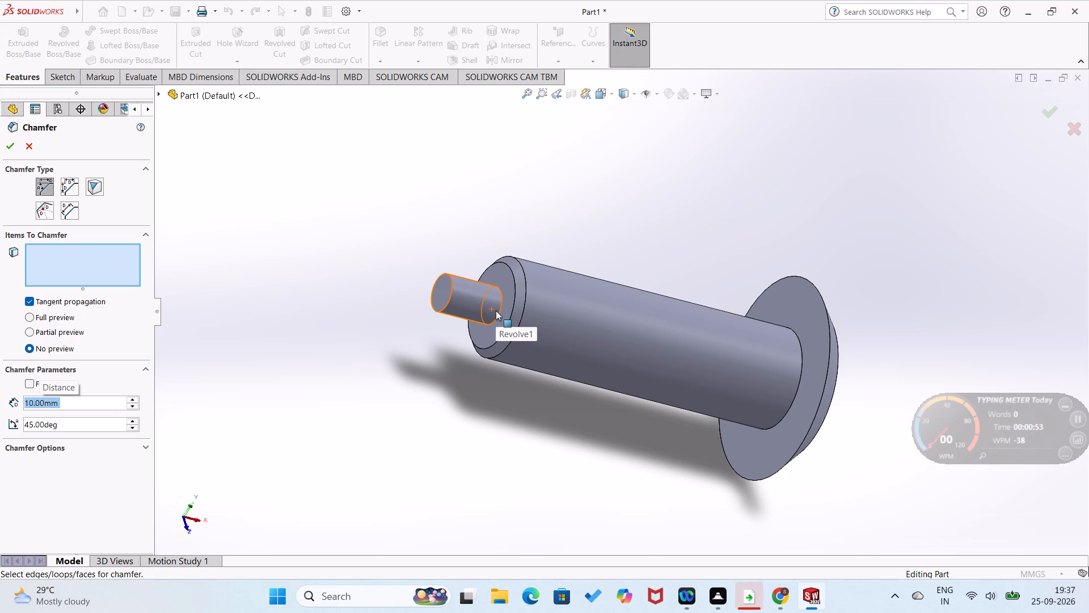
{"action": "left_click", "coordinate": [802, 360]}
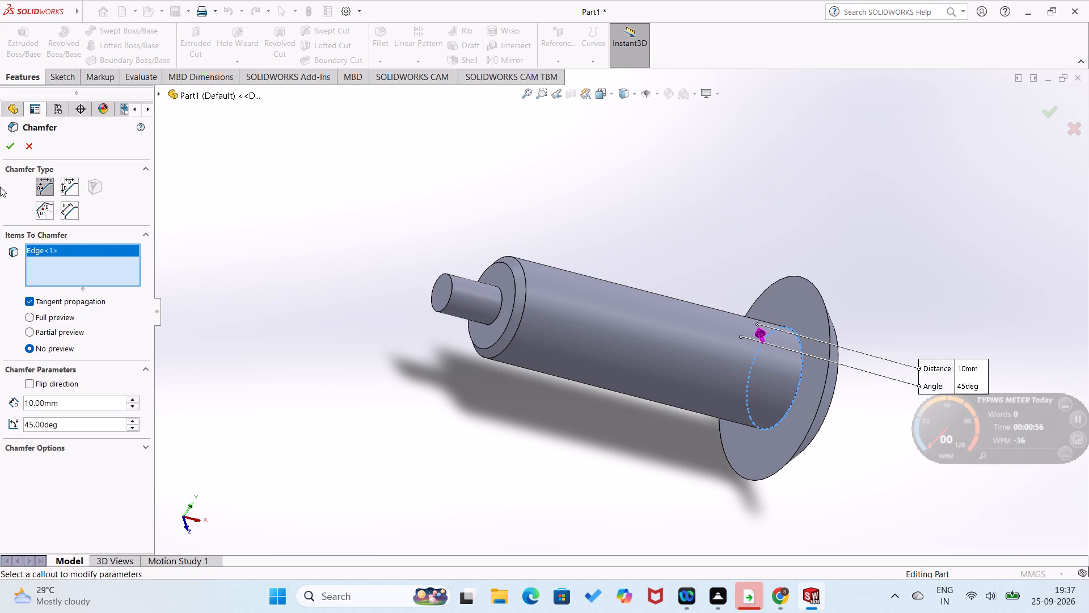
{"action": "left_click", "coordinate": [17, 149]}
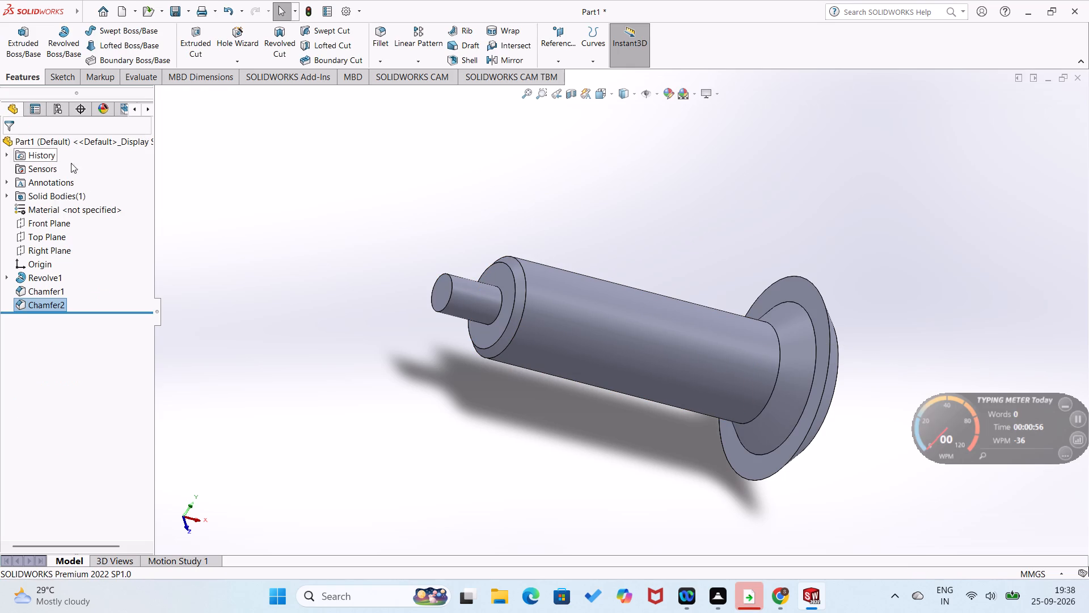
{"action": "left_click", "coordinate": [193, 250]}
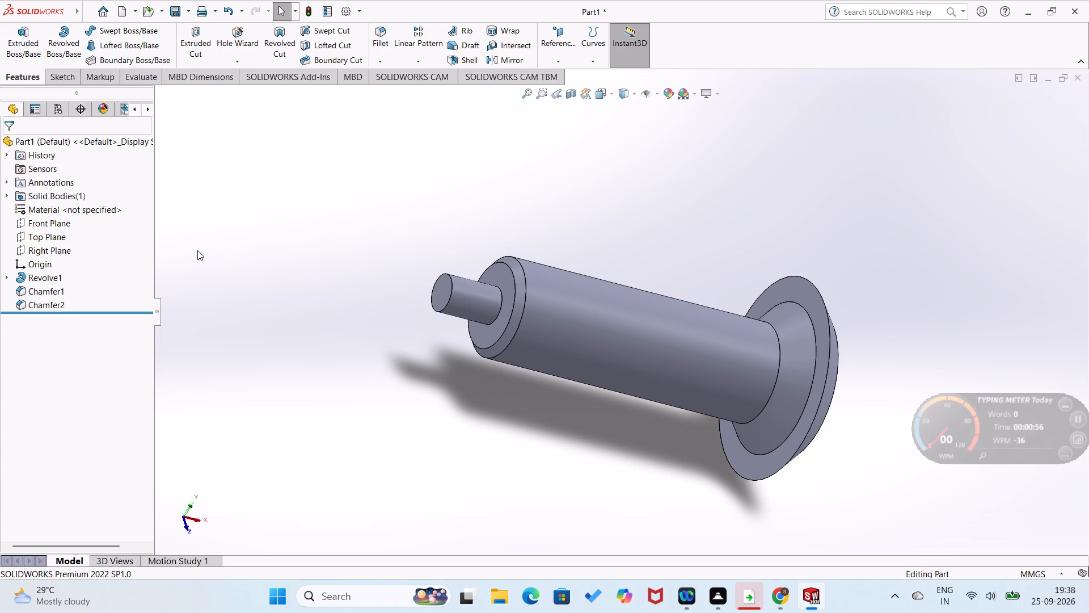
Examine the finished revolved part in isometric, front and rotated views.
{"action": "key", "text": "ctrl+7"}
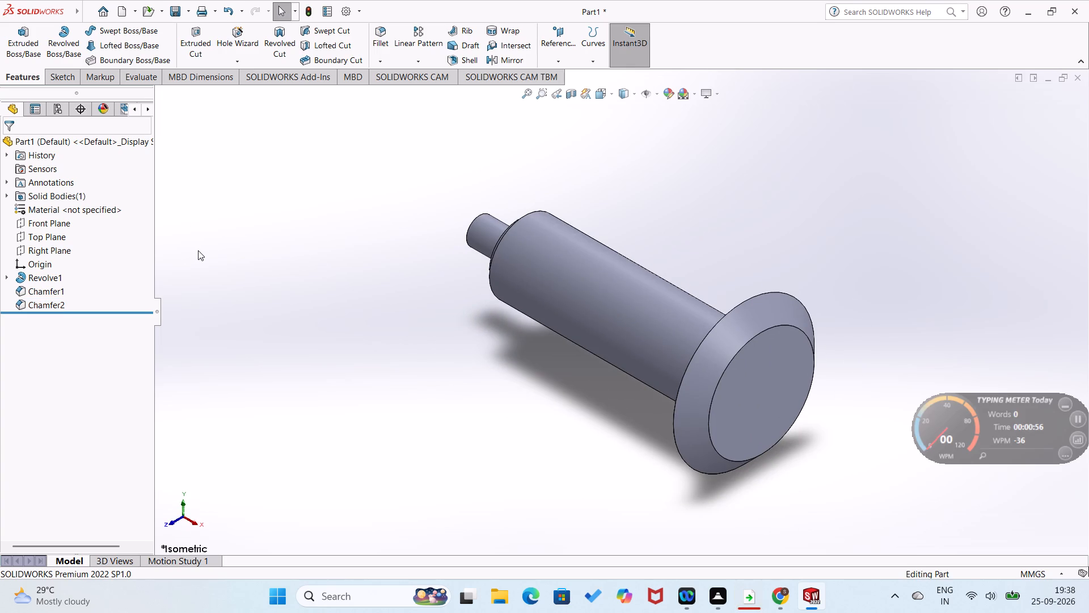
{"action": "key", "text": "ctrl+8"}
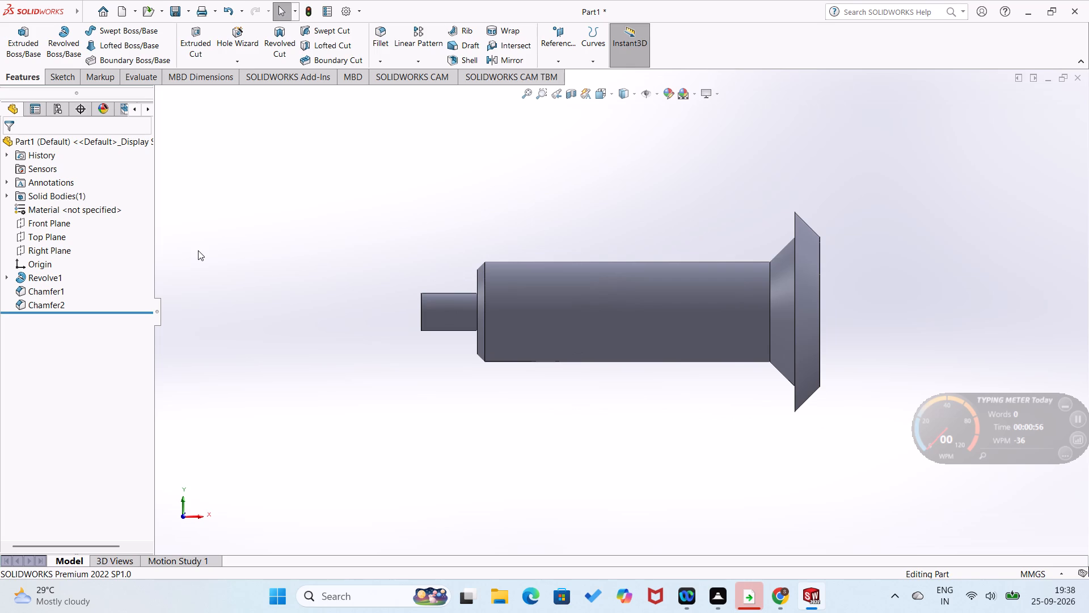
{"action": "scroll", "coordinate": [198, 250], "scroll_direction": "down", "scroll_amount": 1}
{"action": "scroll", "coordinate": [455, 324], "scroll_direction": "up", "scroll_amount": 2}
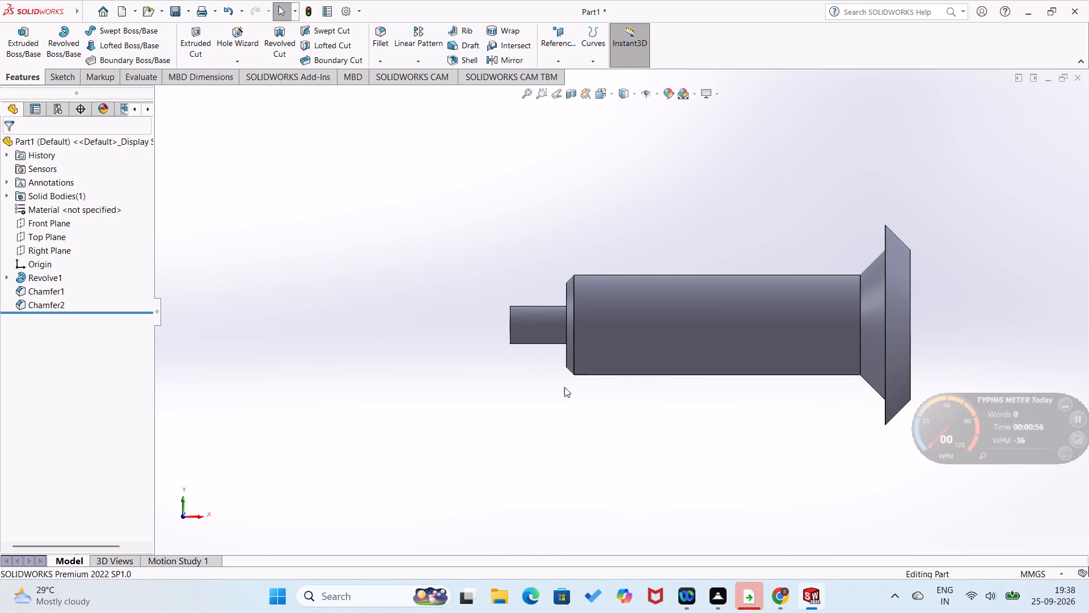
{"action": "middle_click_drag", "start_coordinate": [568, 393], "coordinate": [617, 436]}
{"action": "scroll", "coordinate": [570, 398], "scroll_direction": "up", "scroll_amount": 1}
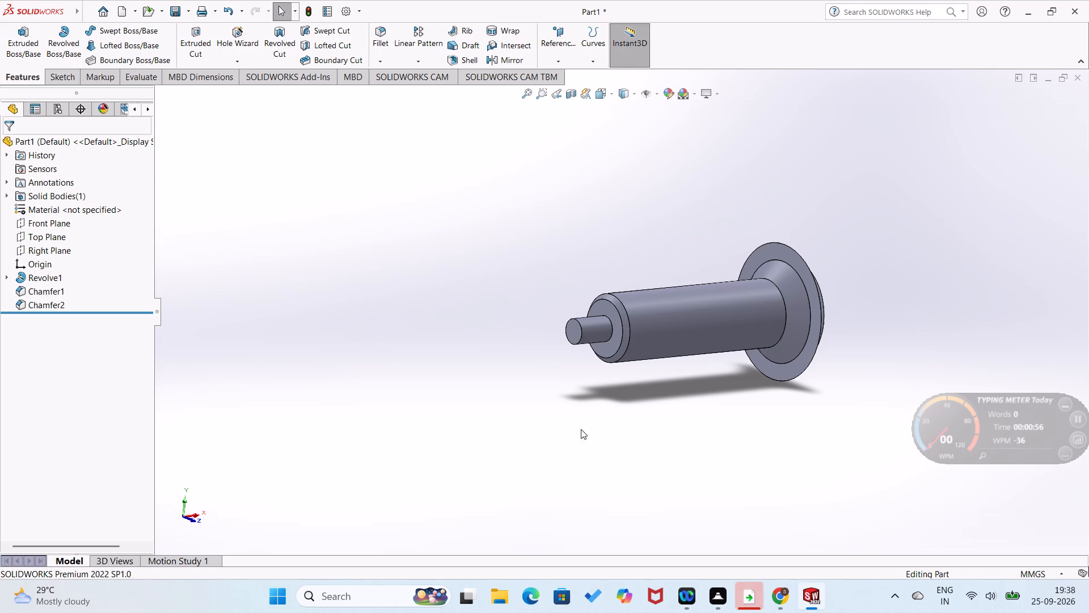
Close the revolved part without saving it.
{"action": "left_click", "coordinate": [1080, 75]}
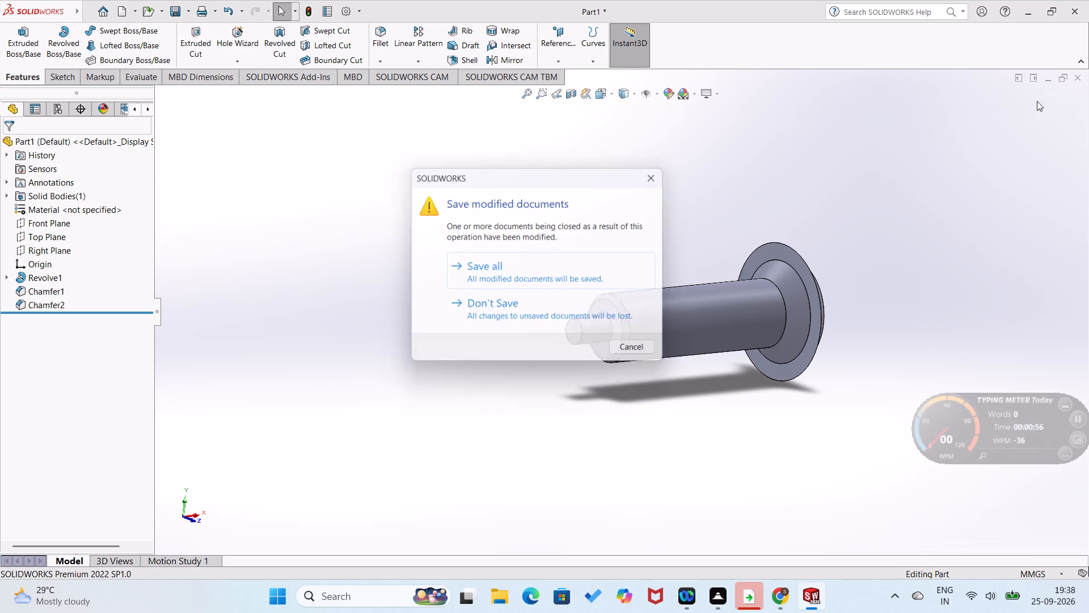
{"action": "left_click", "coordinate": [565, 325]}
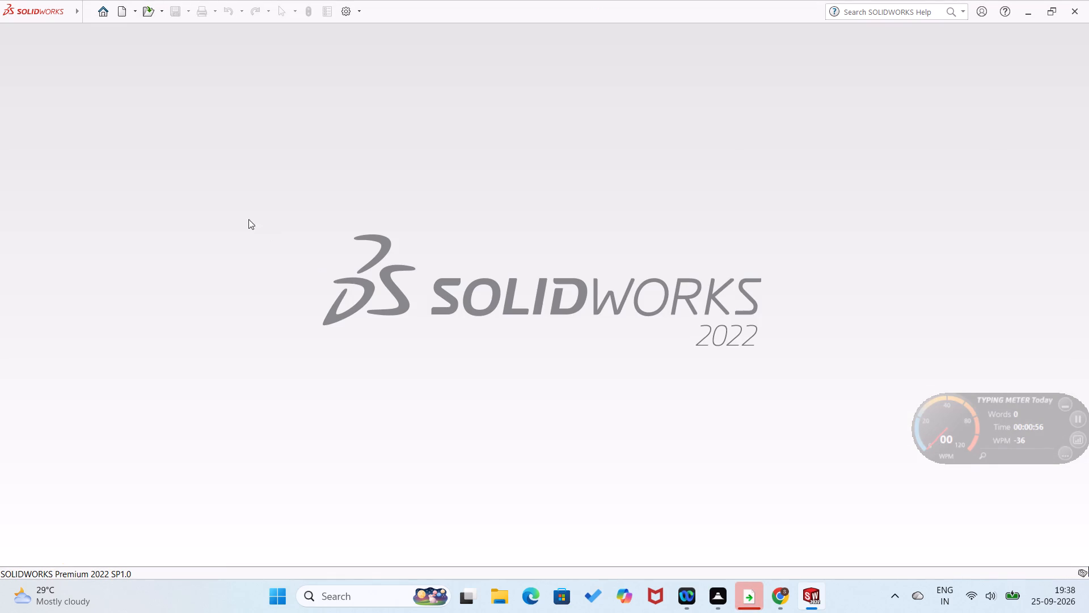
Create a new part document.
{"action": "left_click", "coordinate": [100, 4]}
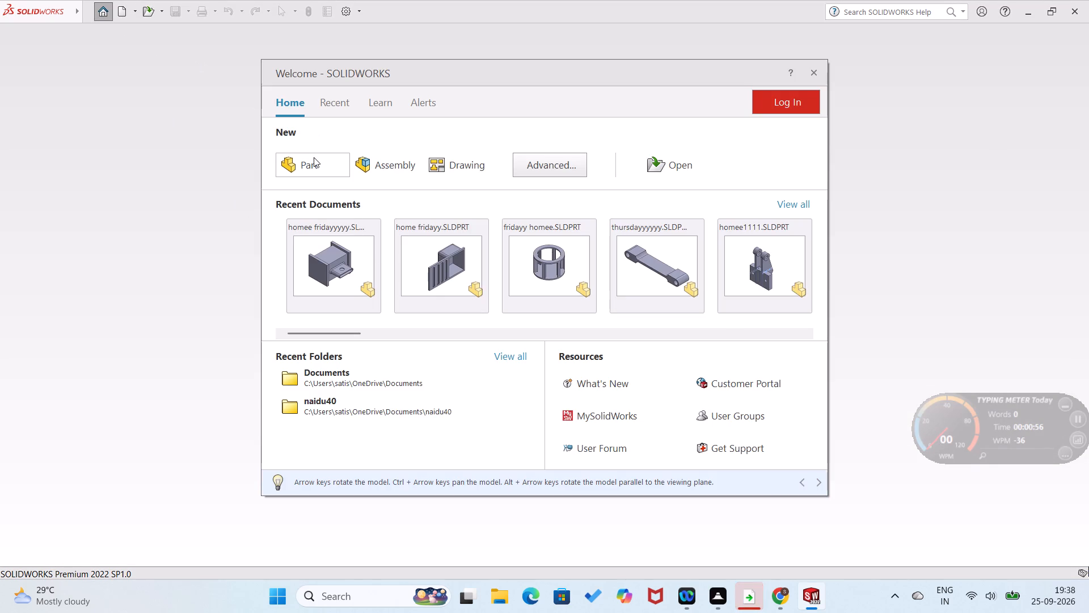
{"action": "left_click", "coordinate": [313, 158]}
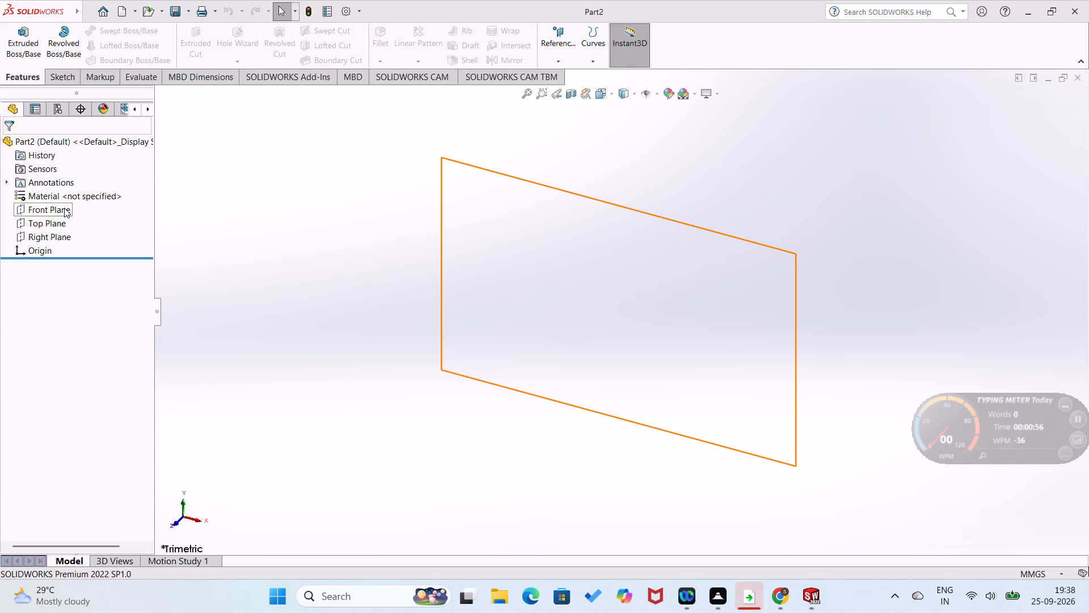
Start a sketch on the Front Plane.
{"action": "left_click", "coordinate": [64, 208]}
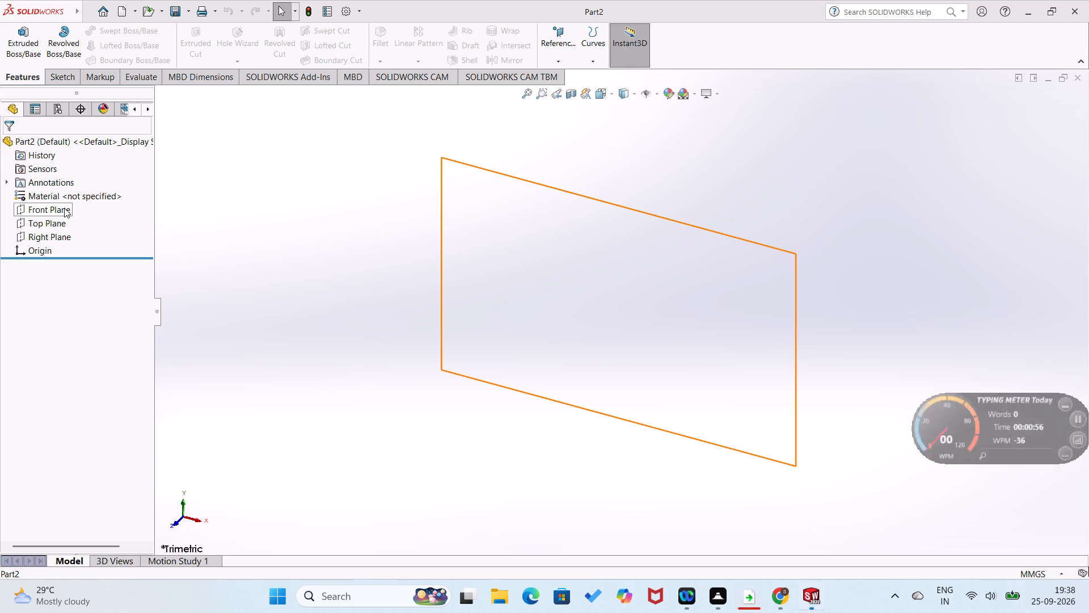
{"action": "left_click", "coordinate": [77, 196]}
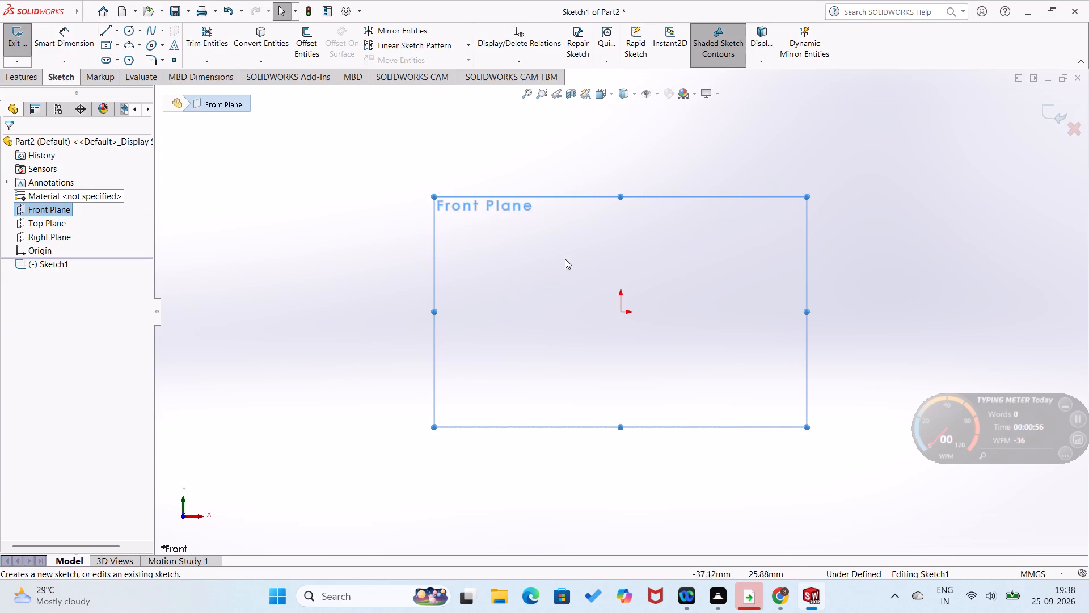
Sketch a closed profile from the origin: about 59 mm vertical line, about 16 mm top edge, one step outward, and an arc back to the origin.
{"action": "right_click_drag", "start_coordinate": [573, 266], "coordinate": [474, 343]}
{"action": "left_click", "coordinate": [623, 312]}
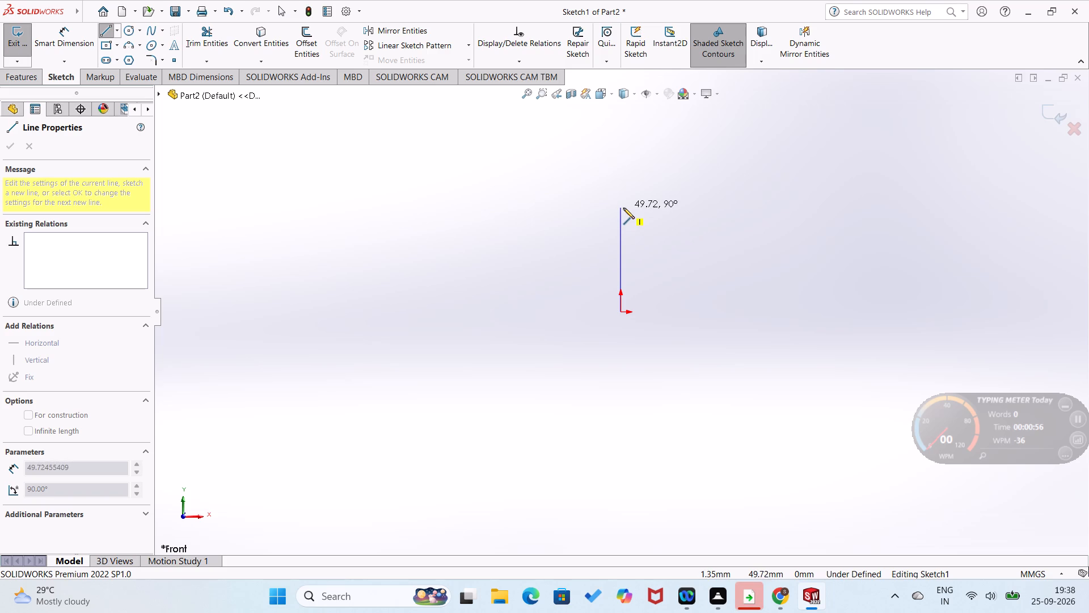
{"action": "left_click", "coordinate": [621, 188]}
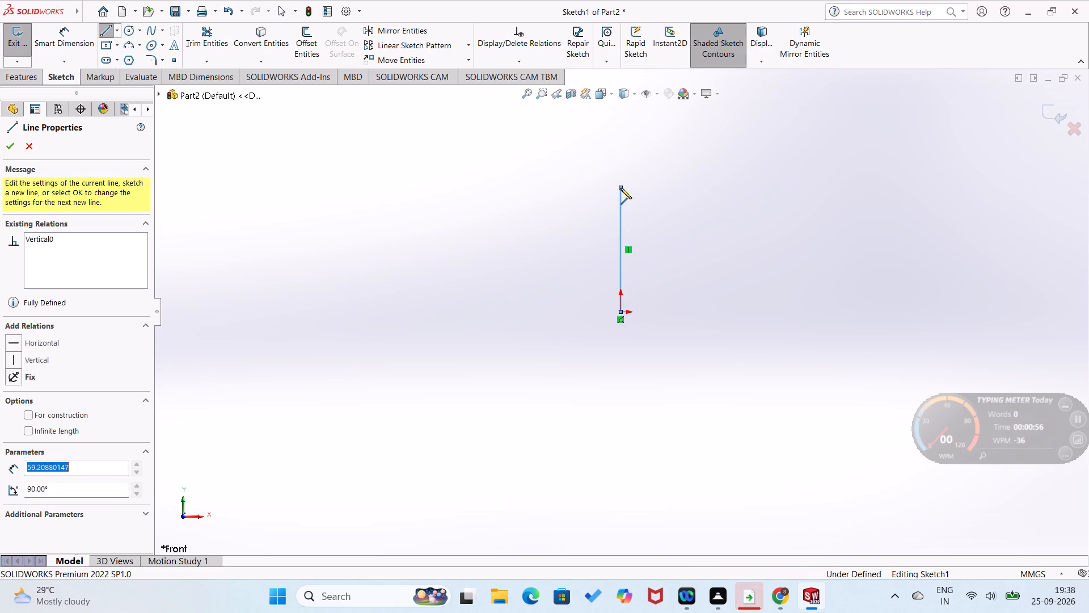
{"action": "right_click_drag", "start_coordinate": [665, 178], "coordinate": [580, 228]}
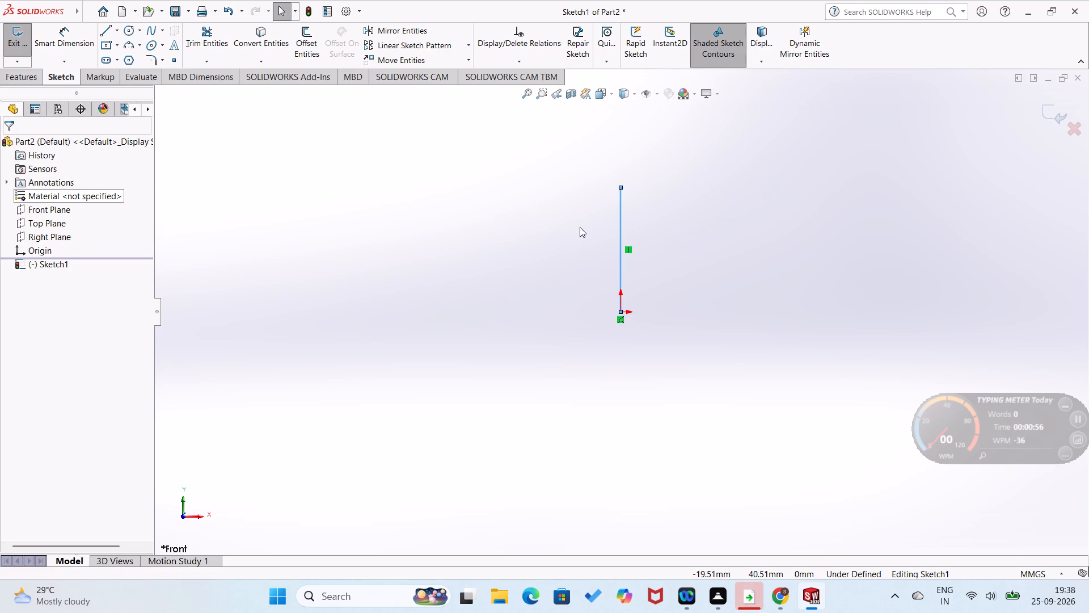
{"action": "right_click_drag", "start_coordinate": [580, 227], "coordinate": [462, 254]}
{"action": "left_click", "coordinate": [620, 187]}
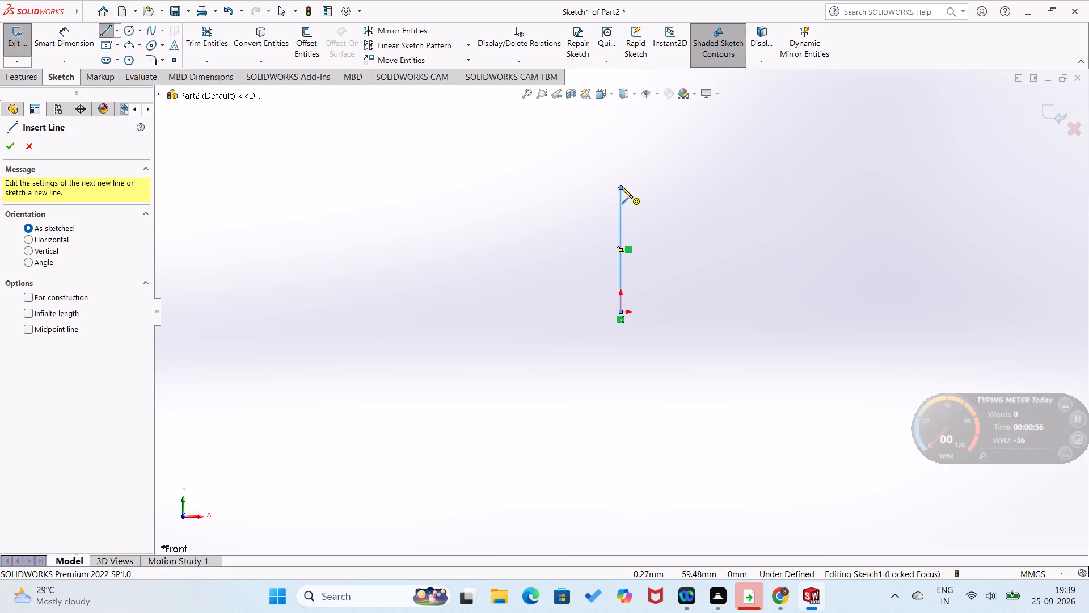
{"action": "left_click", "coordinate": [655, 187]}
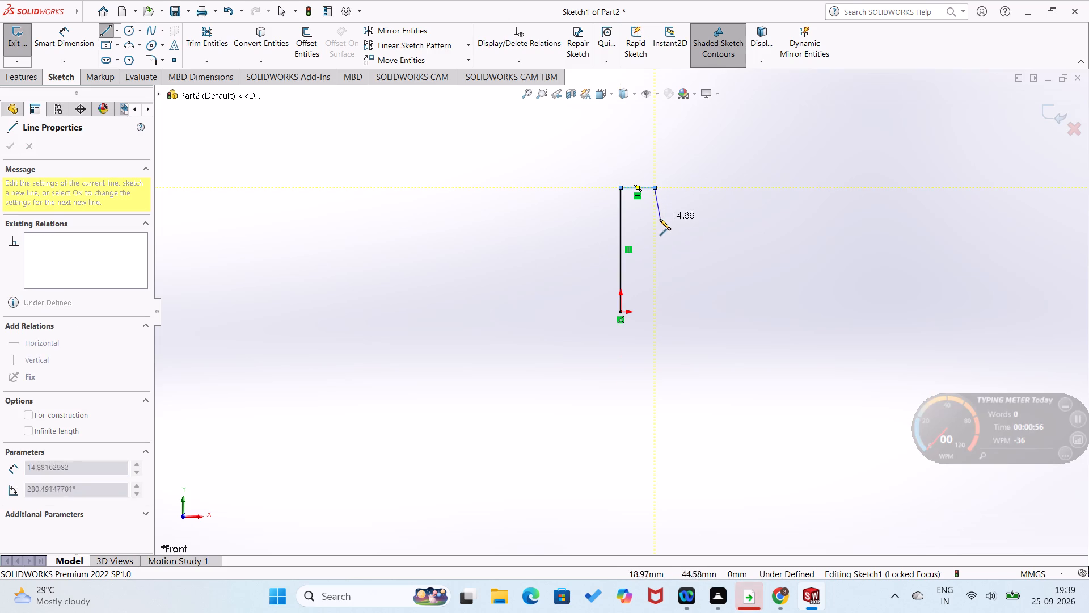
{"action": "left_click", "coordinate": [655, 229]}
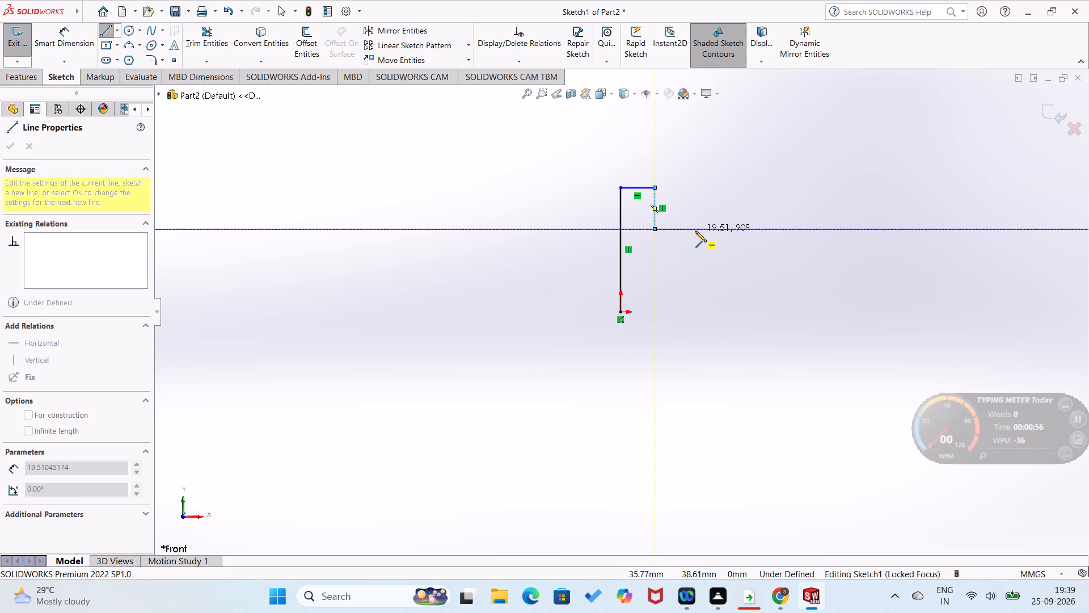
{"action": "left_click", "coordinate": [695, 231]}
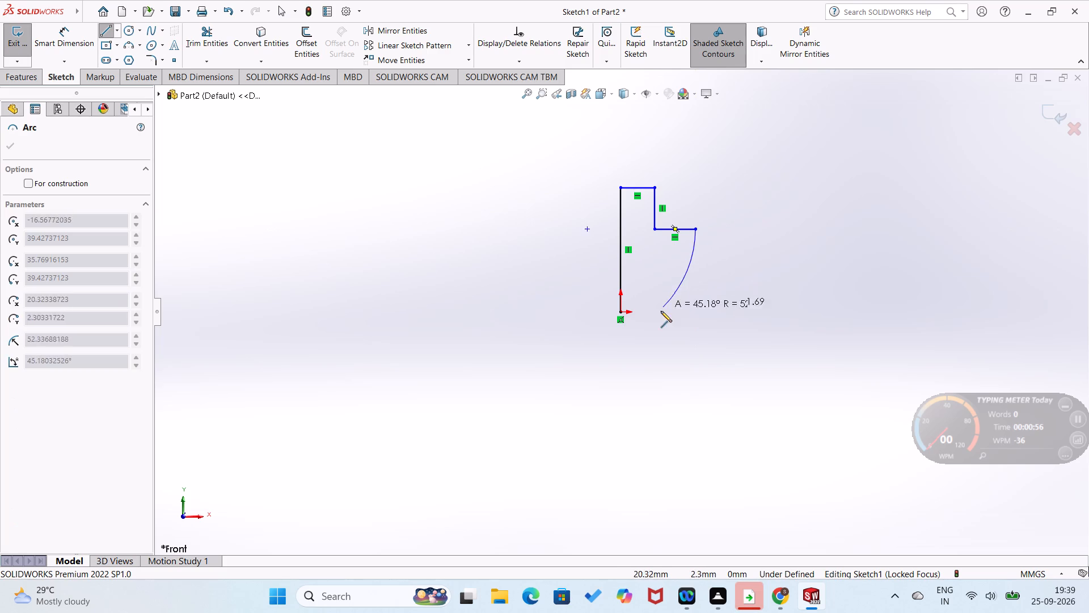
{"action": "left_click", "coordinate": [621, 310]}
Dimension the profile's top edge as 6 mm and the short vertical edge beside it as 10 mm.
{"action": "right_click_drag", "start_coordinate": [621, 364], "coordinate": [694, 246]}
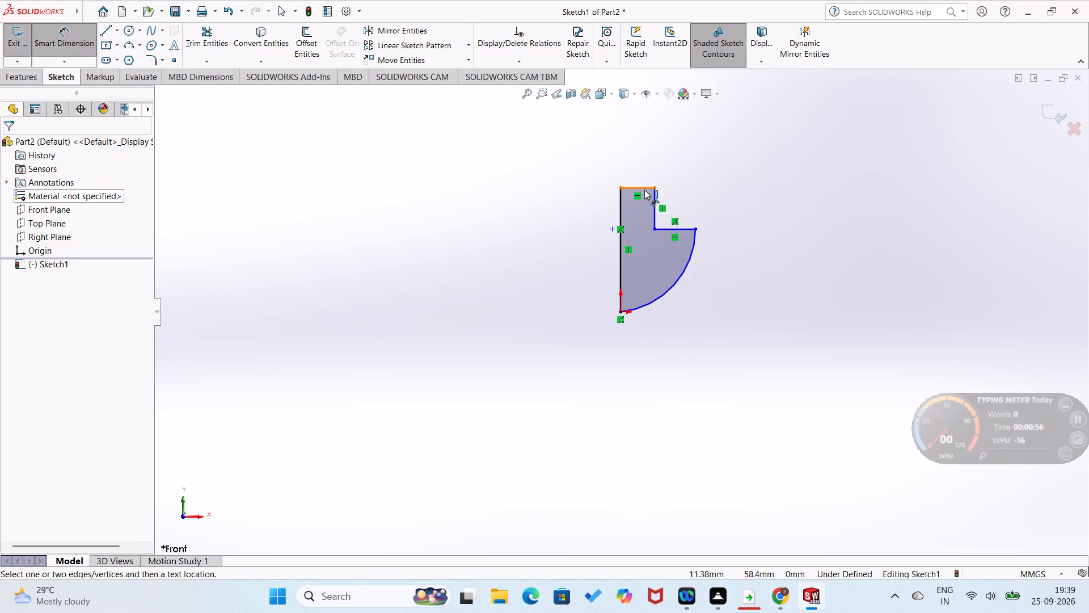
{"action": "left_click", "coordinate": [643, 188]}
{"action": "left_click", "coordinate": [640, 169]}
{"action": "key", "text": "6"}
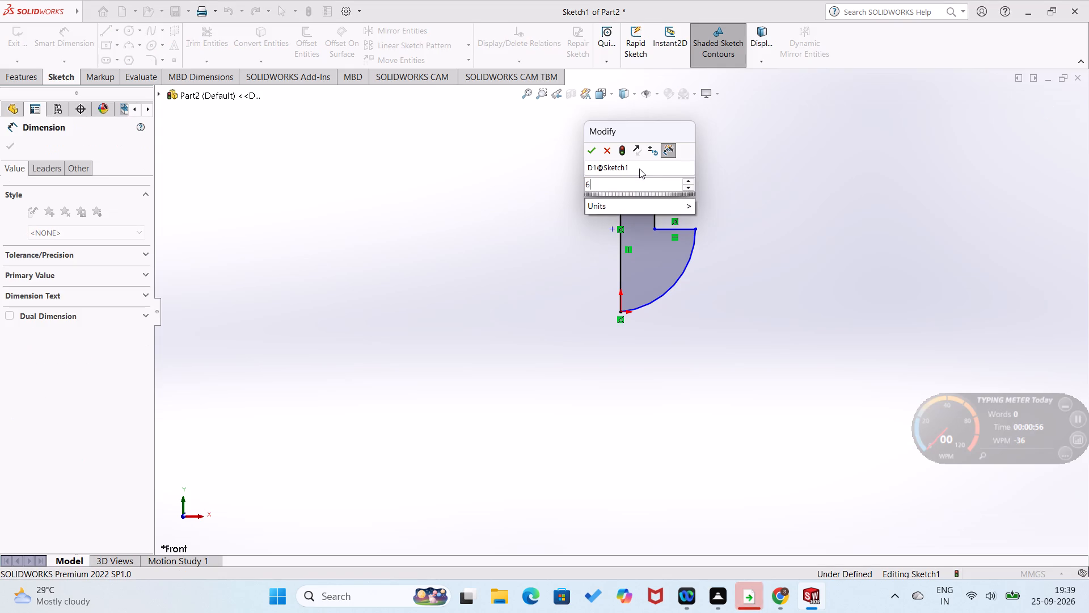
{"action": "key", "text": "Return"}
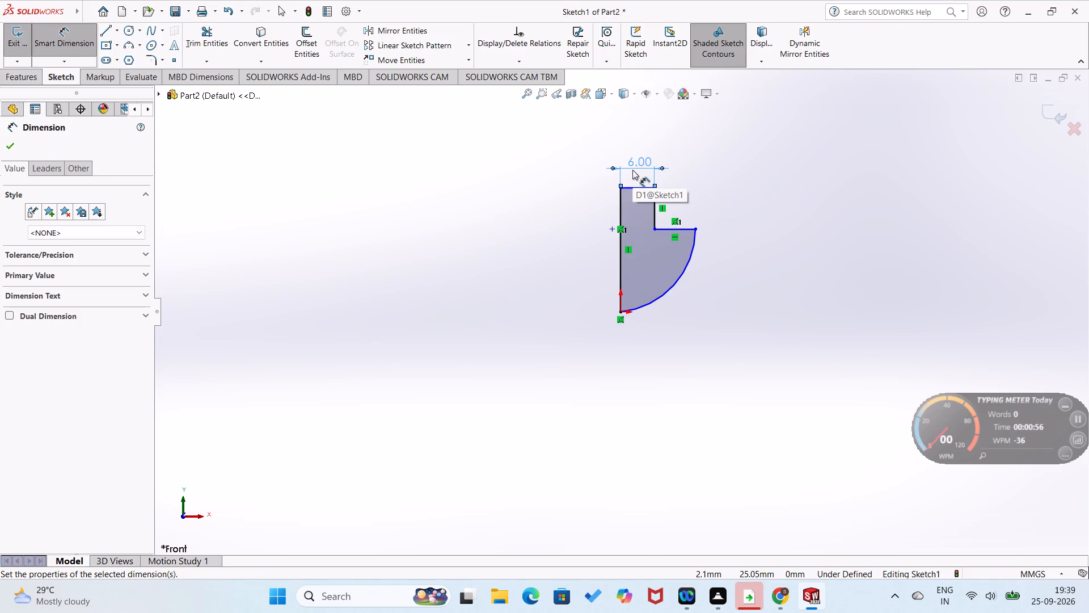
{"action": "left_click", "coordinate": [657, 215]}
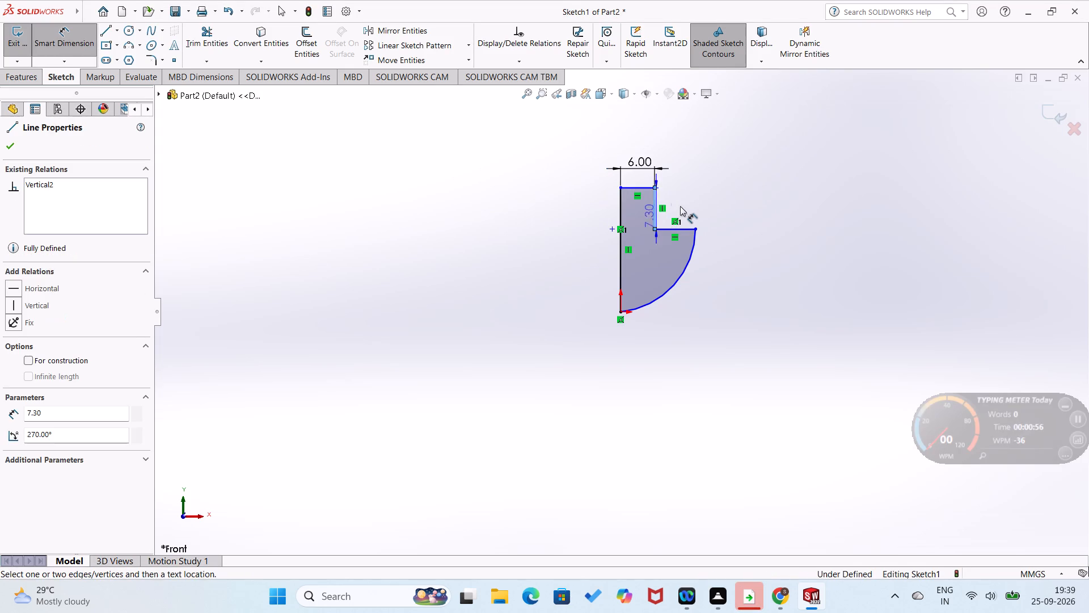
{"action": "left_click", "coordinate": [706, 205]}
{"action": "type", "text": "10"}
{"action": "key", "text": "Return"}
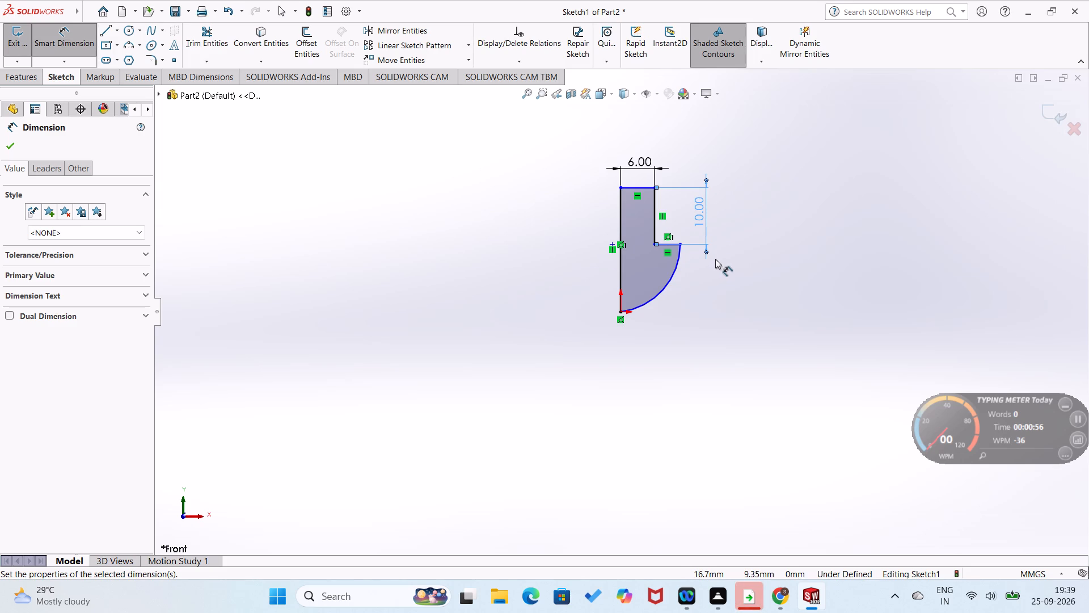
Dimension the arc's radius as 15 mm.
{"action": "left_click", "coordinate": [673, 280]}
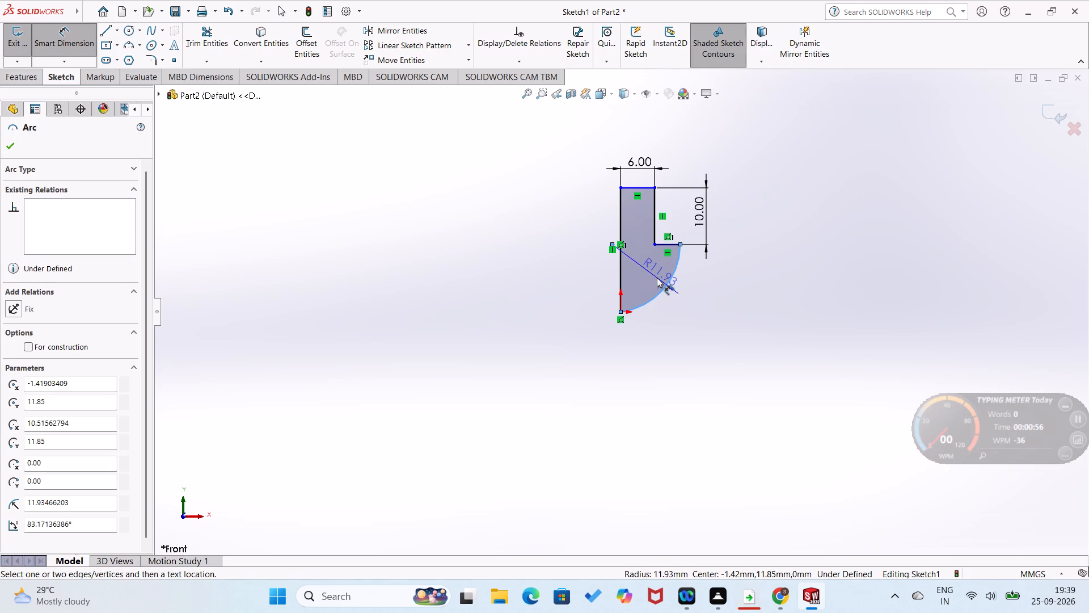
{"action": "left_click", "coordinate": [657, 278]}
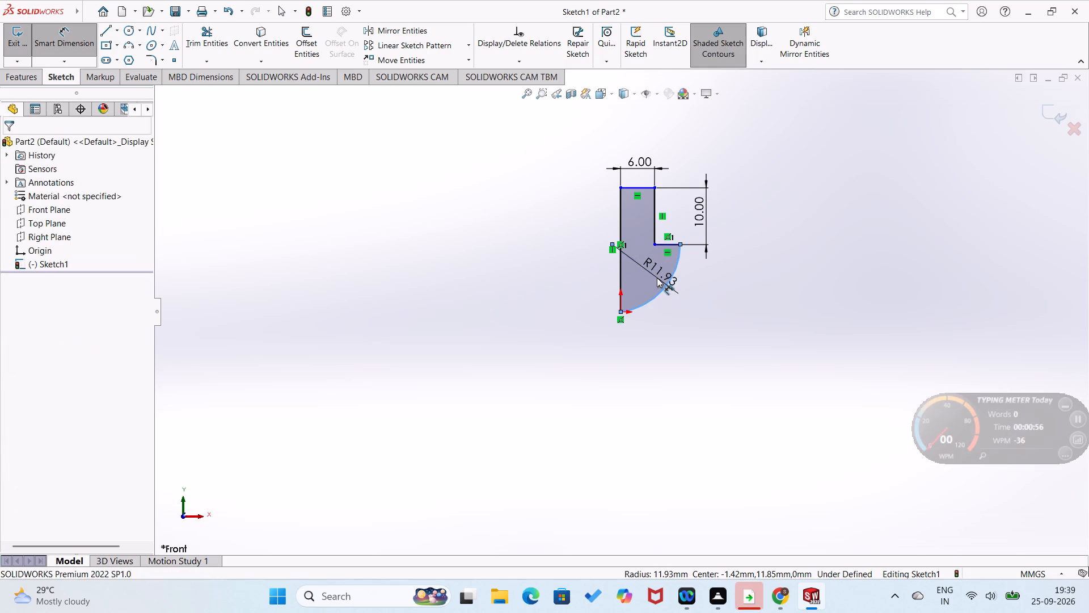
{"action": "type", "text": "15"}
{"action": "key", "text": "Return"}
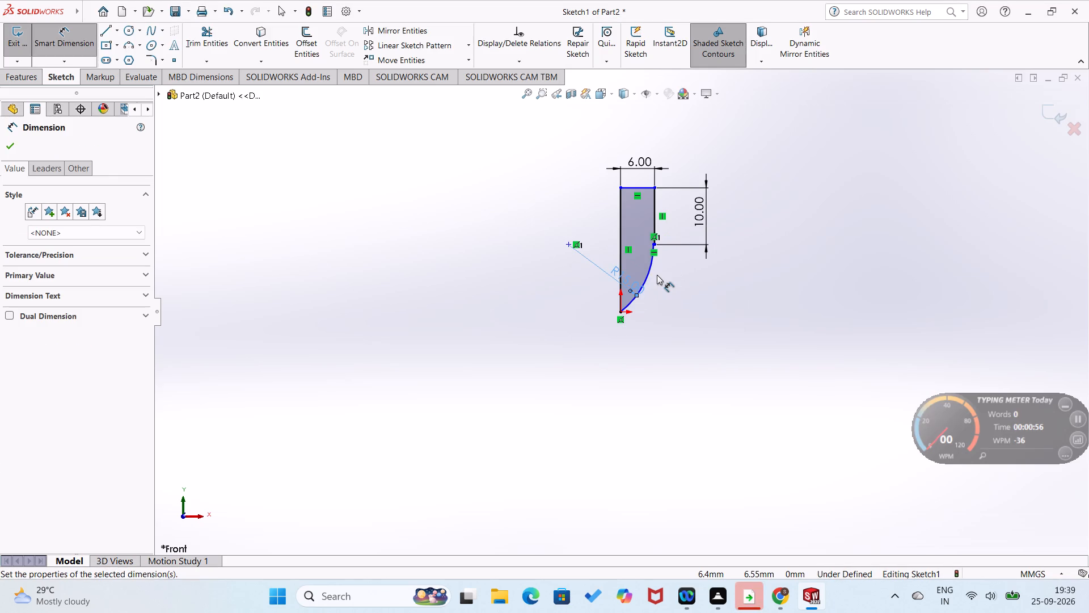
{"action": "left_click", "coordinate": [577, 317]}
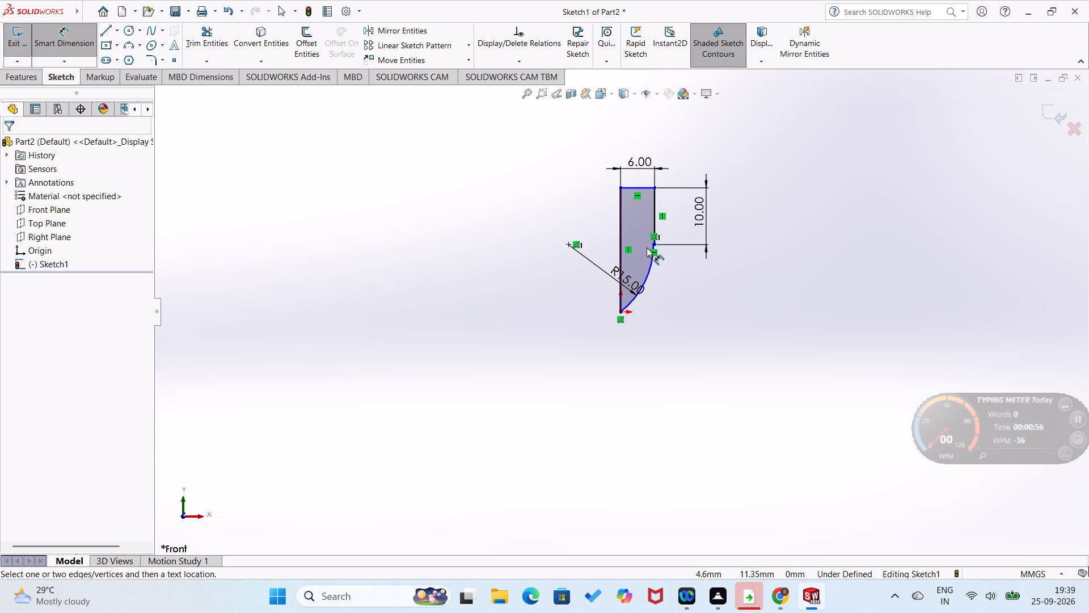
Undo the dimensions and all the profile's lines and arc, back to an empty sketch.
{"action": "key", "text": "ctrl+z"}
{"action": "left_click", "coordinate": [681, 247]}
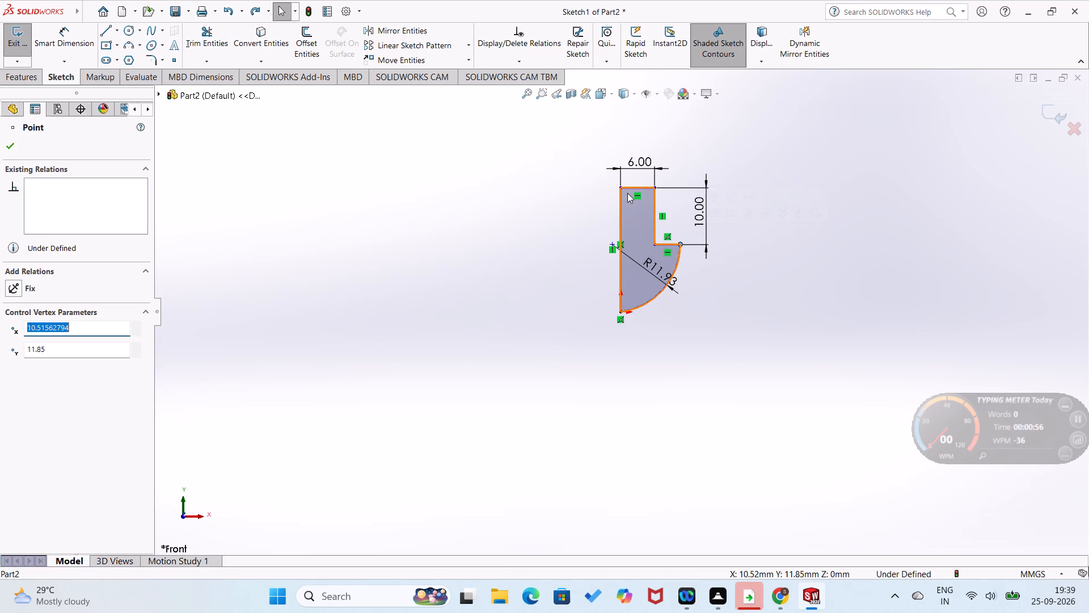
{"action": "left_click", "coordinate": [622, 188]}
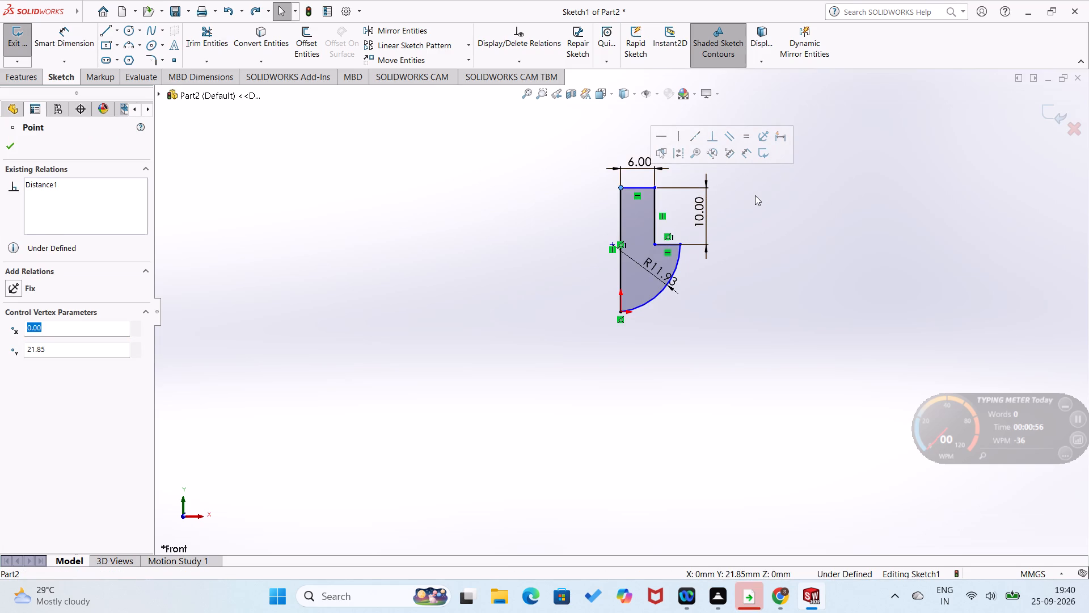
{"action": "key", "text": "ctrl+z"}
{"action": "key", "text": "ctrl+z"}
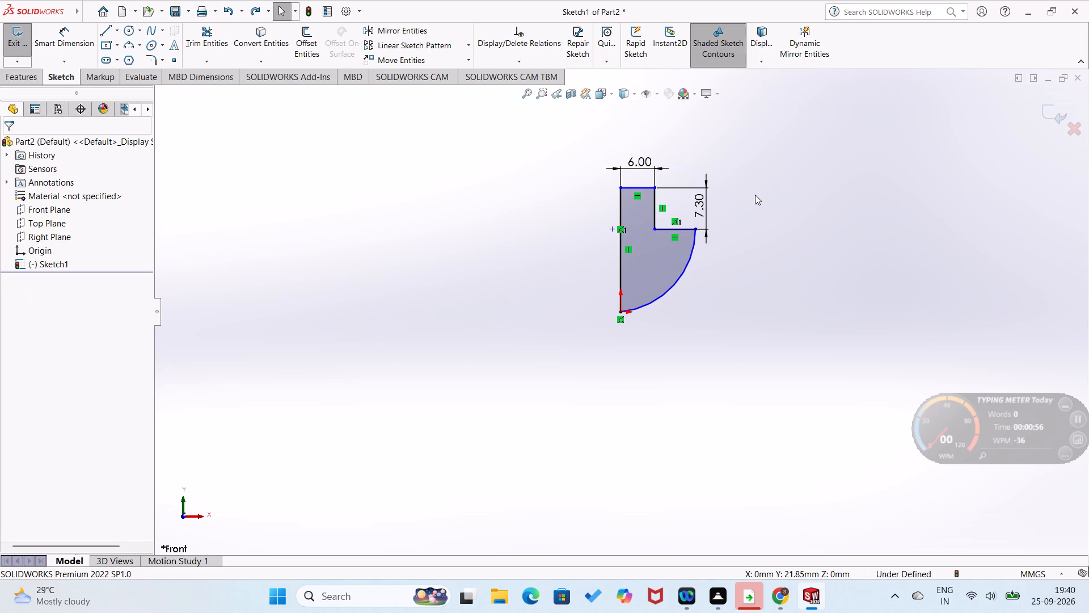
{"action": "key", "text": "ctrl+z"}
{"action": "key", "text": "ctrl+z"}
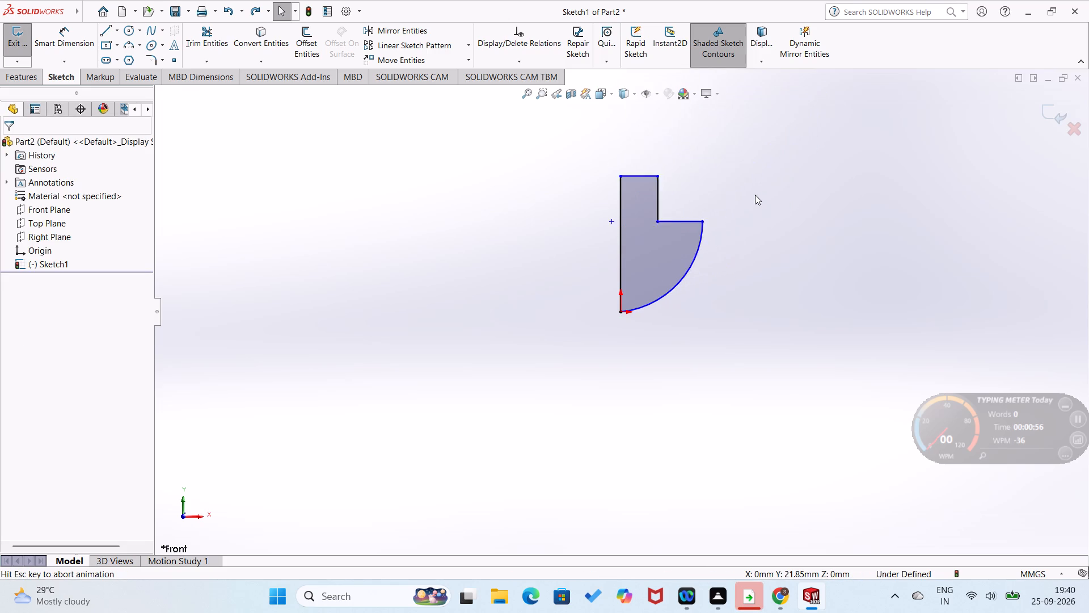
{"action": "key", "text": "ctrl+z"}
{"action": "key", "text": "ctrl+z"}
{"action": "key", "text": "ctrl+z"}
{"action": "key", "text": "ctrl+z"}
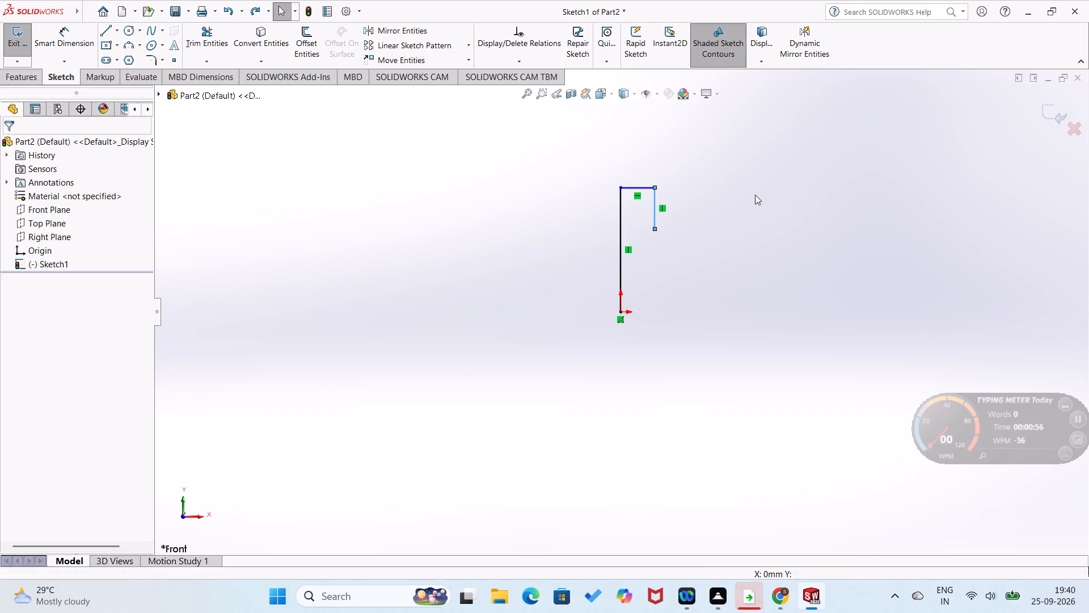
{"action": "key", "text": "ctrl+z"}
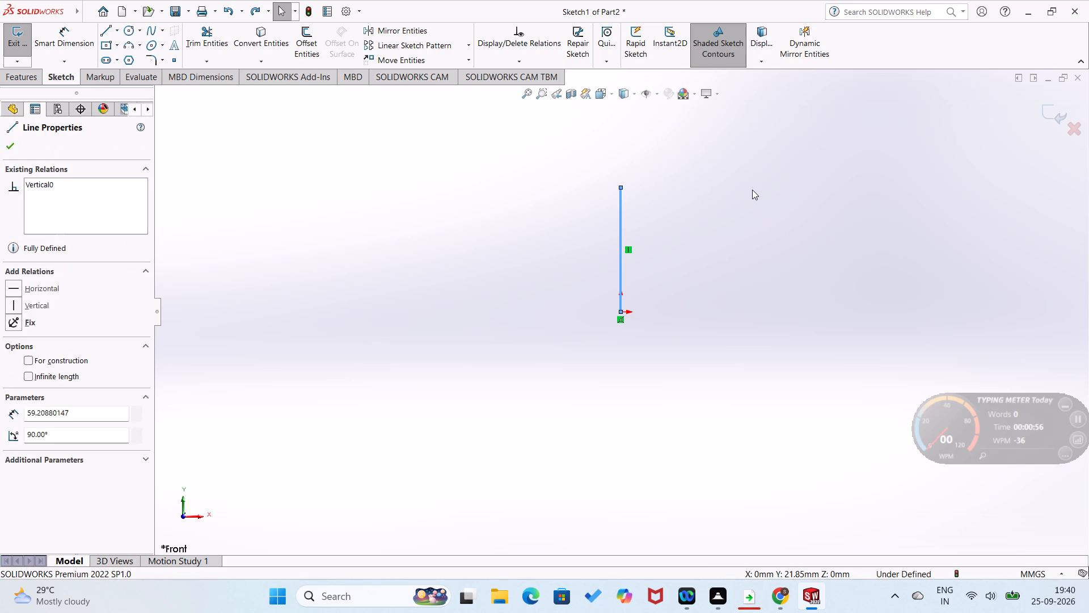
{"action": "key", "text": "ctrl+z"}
Sketch a closed profile: vertical line about 77 mm up from the origin, stepped outer edges with two vertical segments, and a tangent arc back to the origin.
{"action": "right_click_drag", "start_coordinate": [754, 236], "coordinate": [682, 296]}
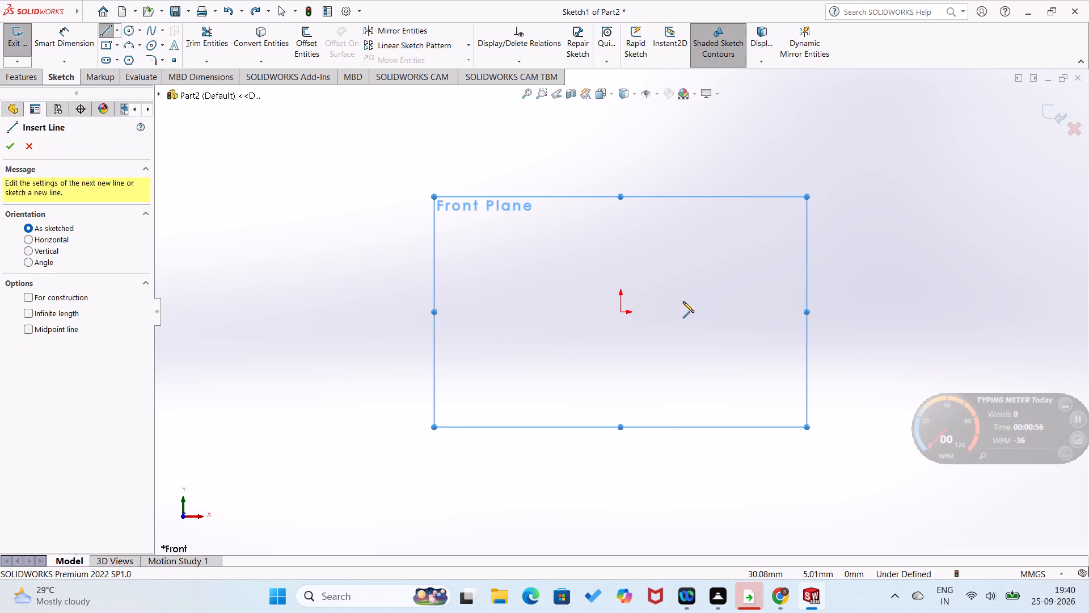
{"action": "left_click", "coordinate": [621, 312]}
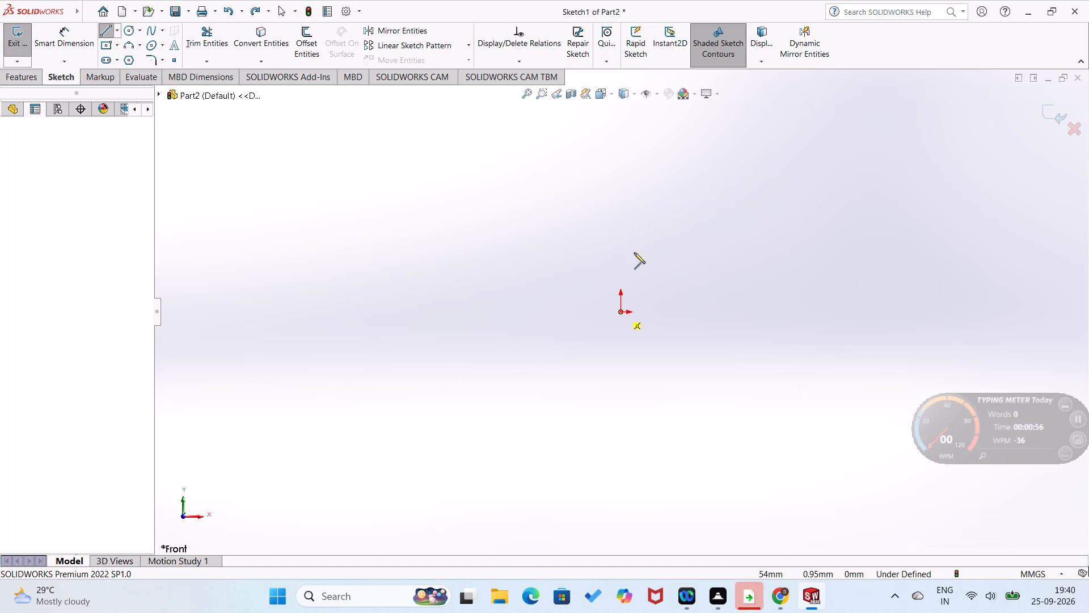
{"action": "left_click", "coordinate": [623, 150]}
{"action": "left_click", "coordinate": [661, 149]}
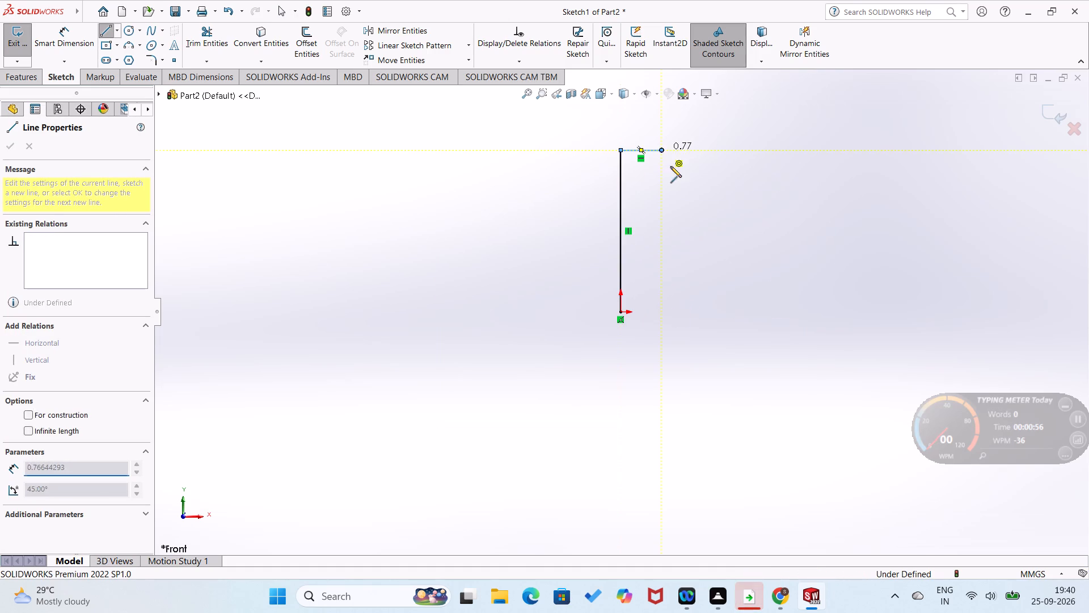
{"action": "left_click", "coordinate": [663, 197]}
{"action": "left_click", "coordinate": [702, 197]}
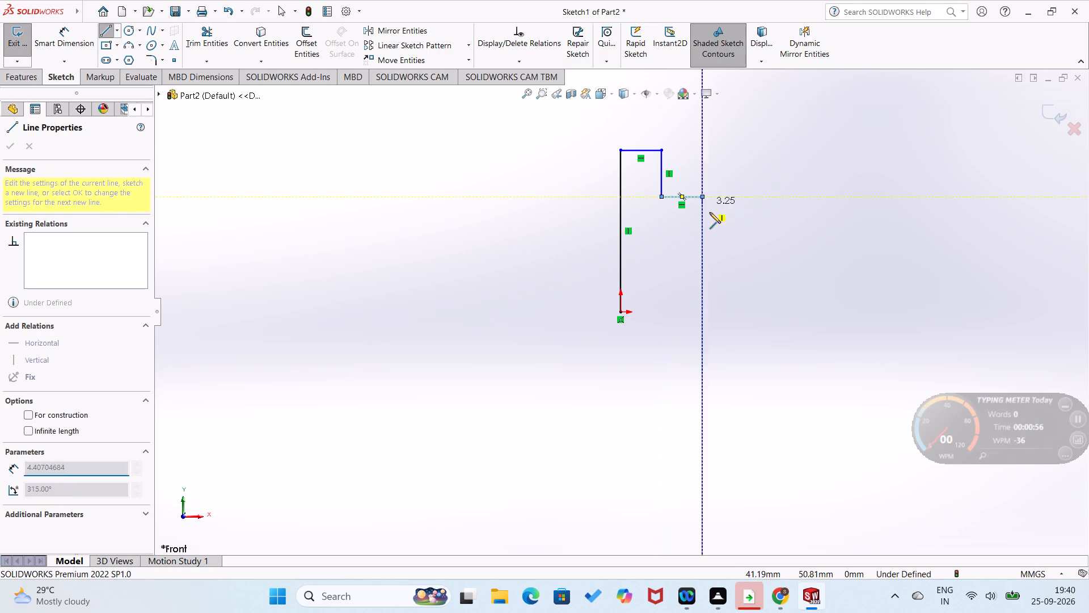
{"action": "left_click", "coordinate": [703, 241]}
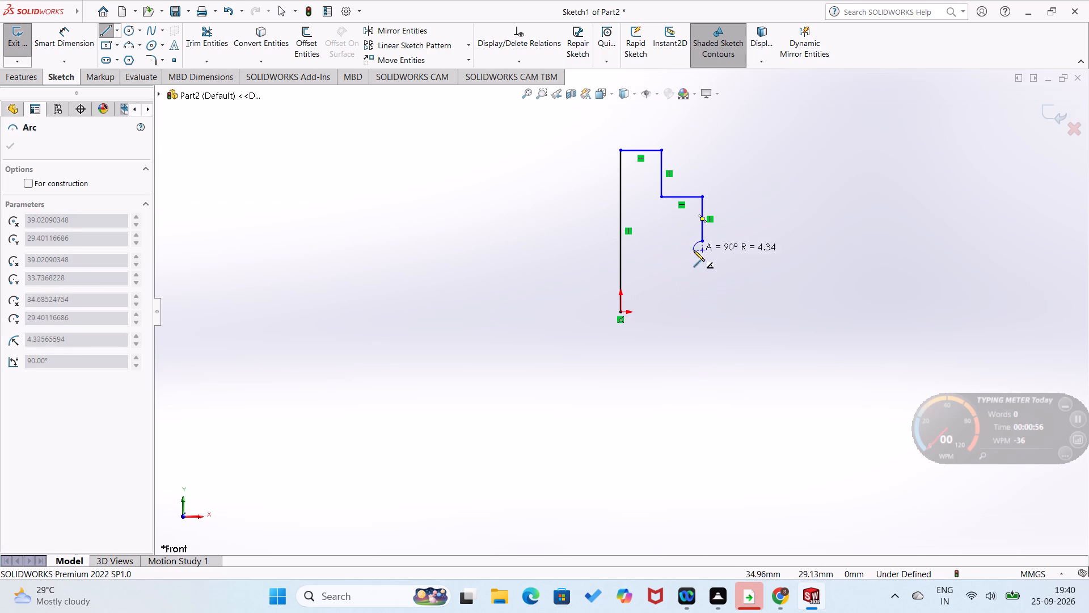
{"action": "left_click", "coordinate": [621, 313]}
Dimension the vertical distance from the profile's top corner on the axis to the arc's upper endpoint as 25 mm.
{"action": "right_click_drag", "start_coordinate": [674, 352], "coordinate": [761, 226]}
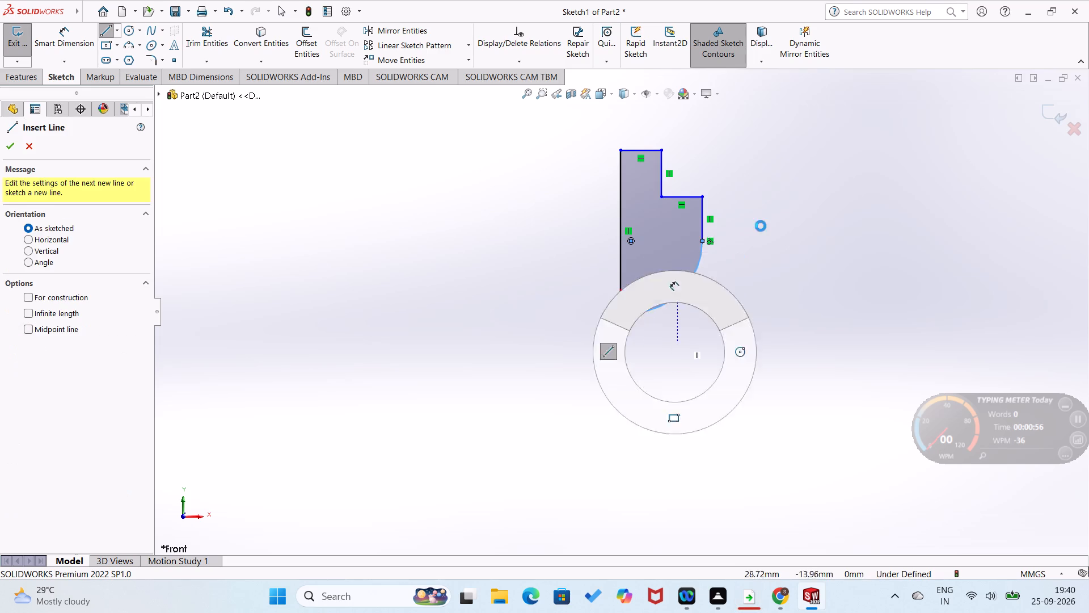
{"action": "right_click_drag", "start_coordinate": [761, 226], "coordinate": [765, 222]}
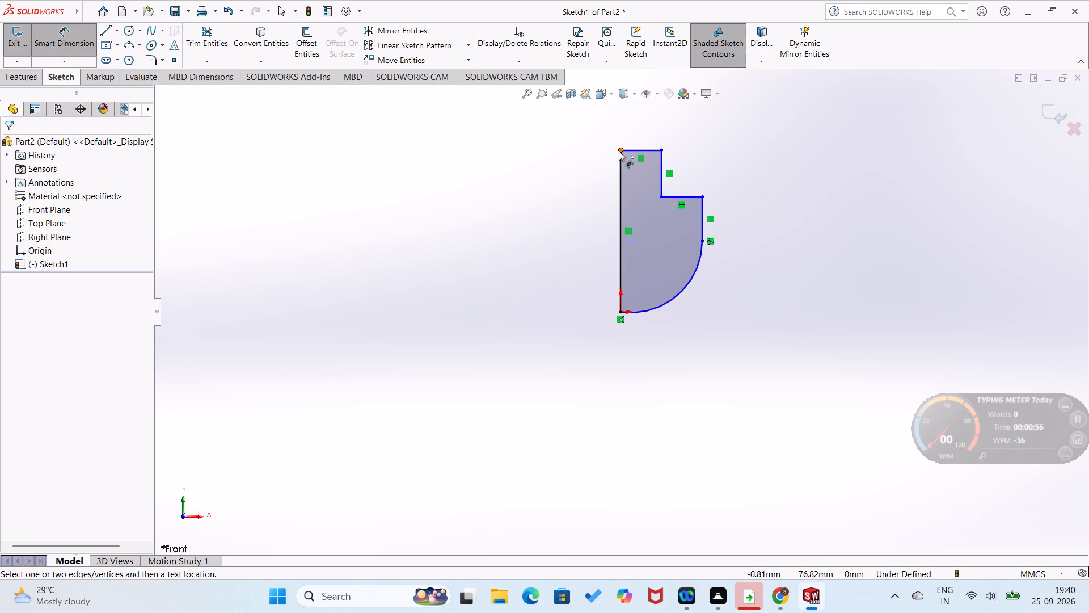
{"action": "left_click", "coordinate": [619, 151]}
{"action": "left_click", "coordinate": [703, 242]}
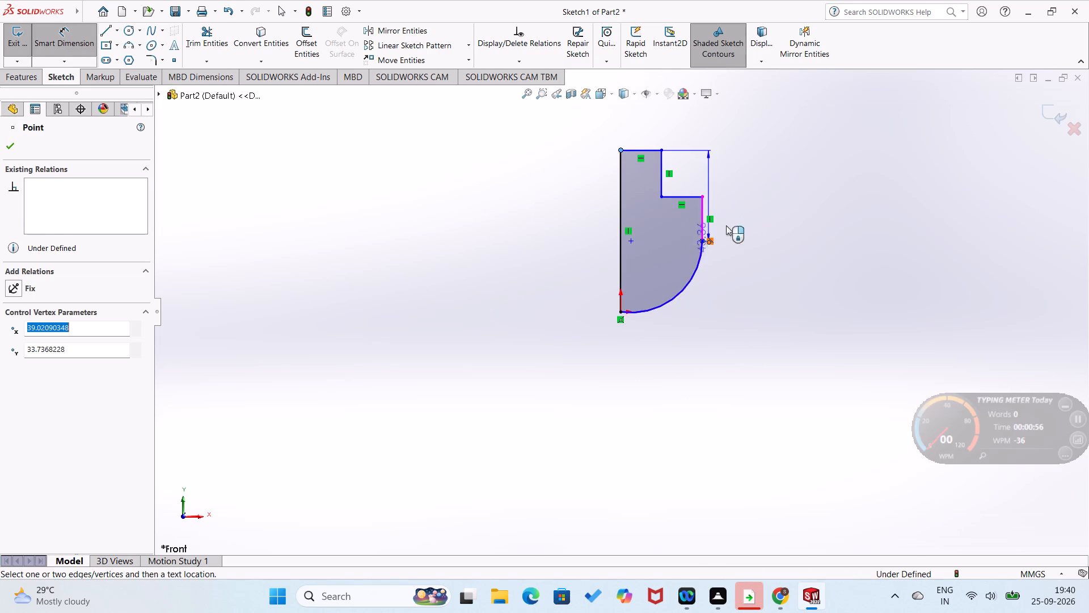
{"action": "left_click", "coordinate": [764, 211]}
{"action": "type", "text": "25"}
{"action": "key", "text": "Return"}
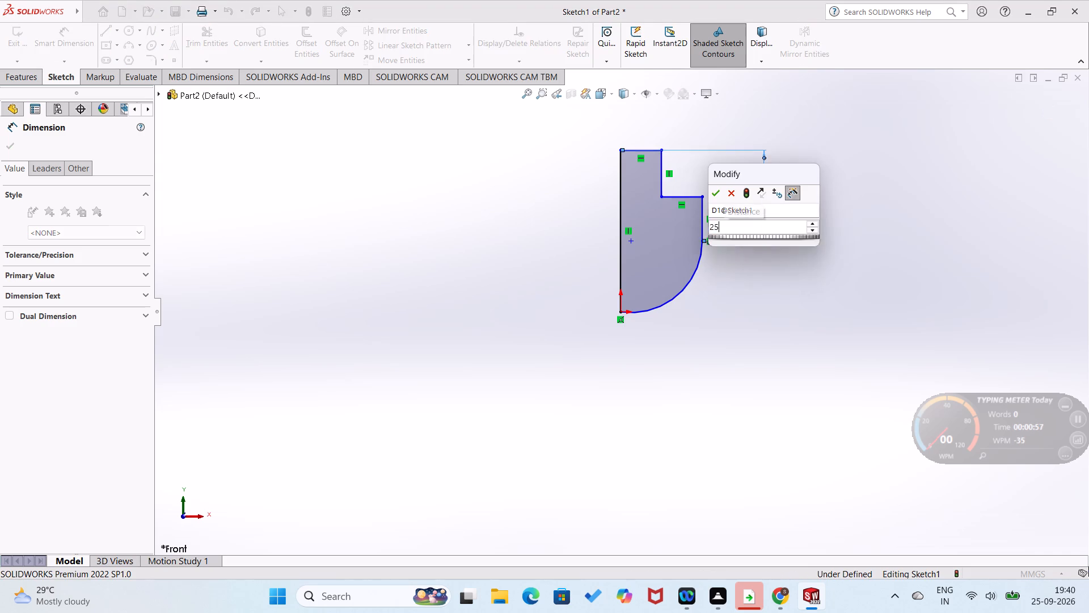
Dimension the length of the profile's short top edge as 6 mm.
{"action": "left_click", "coordinate": [634, 153]}
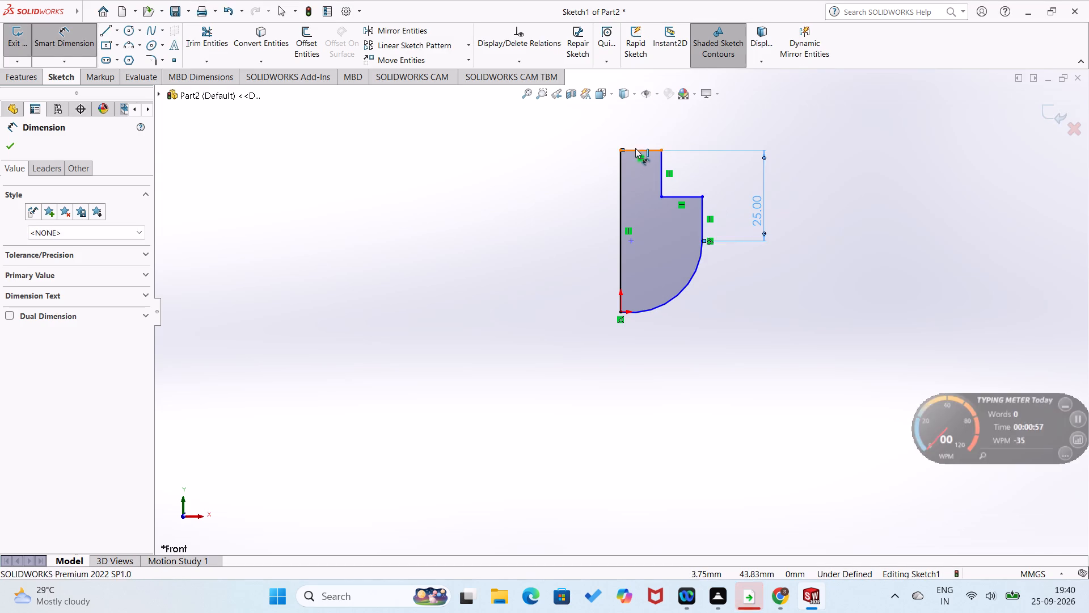
{"action": "left_click", "coordinate": [638, 137]}
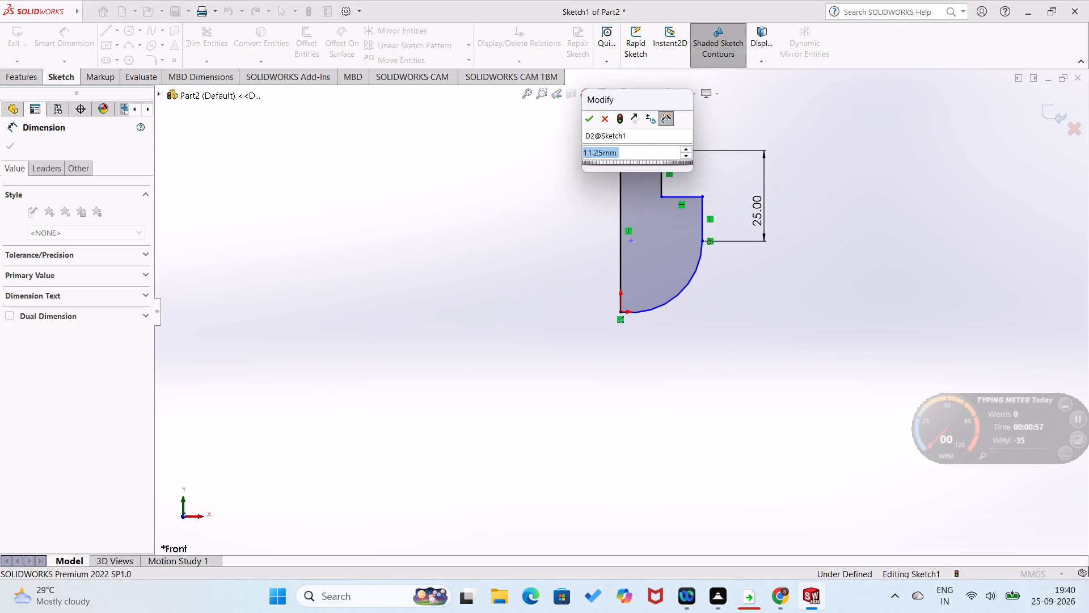
{"action": "key", "text": "6"}
{"action": "key", "text": "Return"}
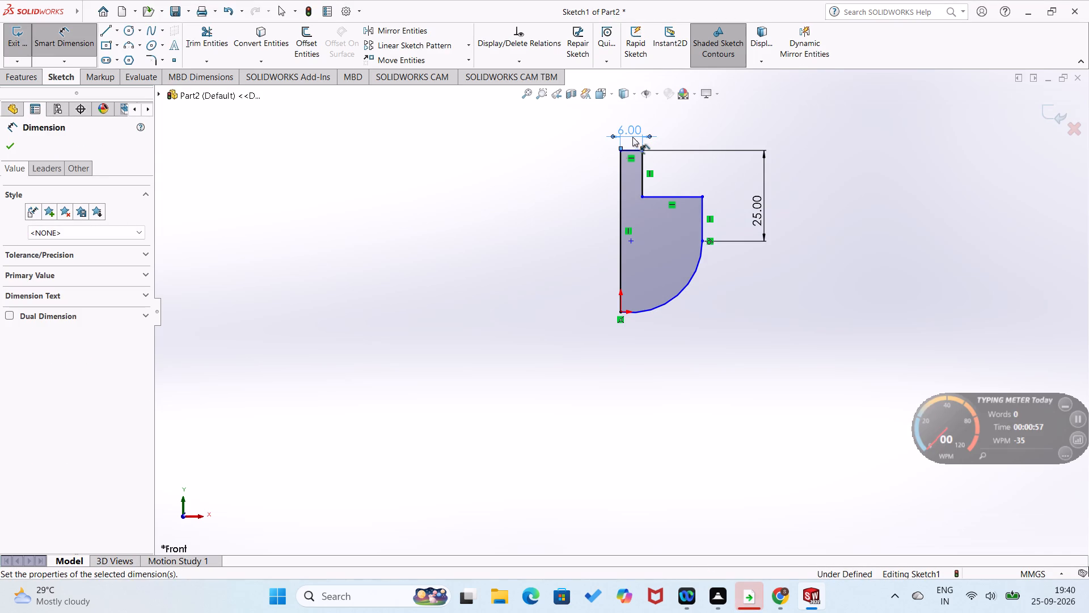
Dimension the radius of the profile's bottom arc as 15 mm.
{"action": "left_click", "coordinate": [671, 295]}
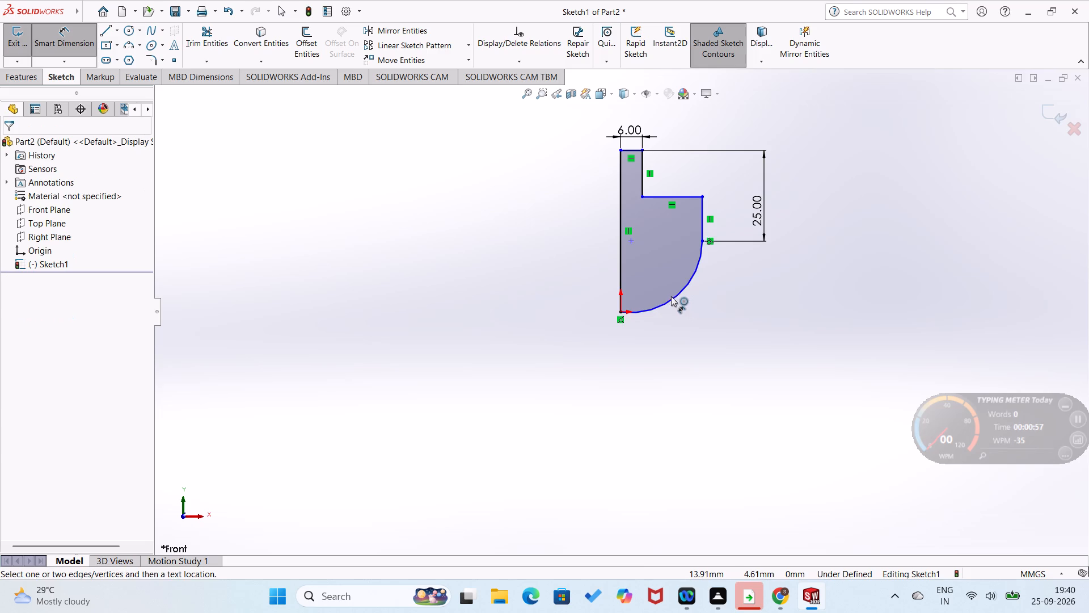
{"action": "left_click", "coordinate": [671, 299]}
{"action": "left_click", "coordinate": [667, 287]}
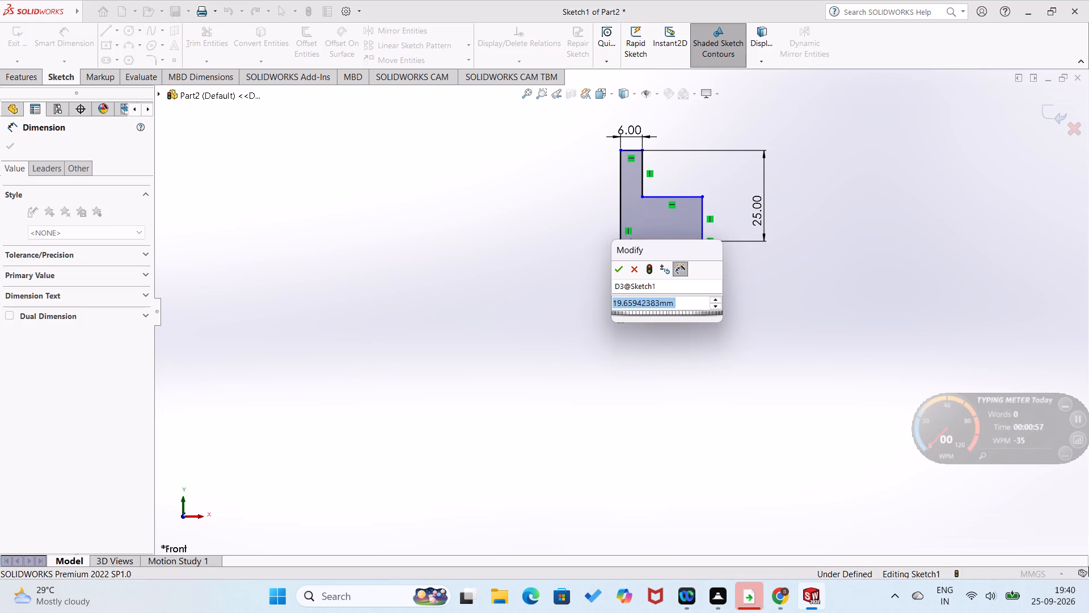
{"action": "type", "text": "15"}
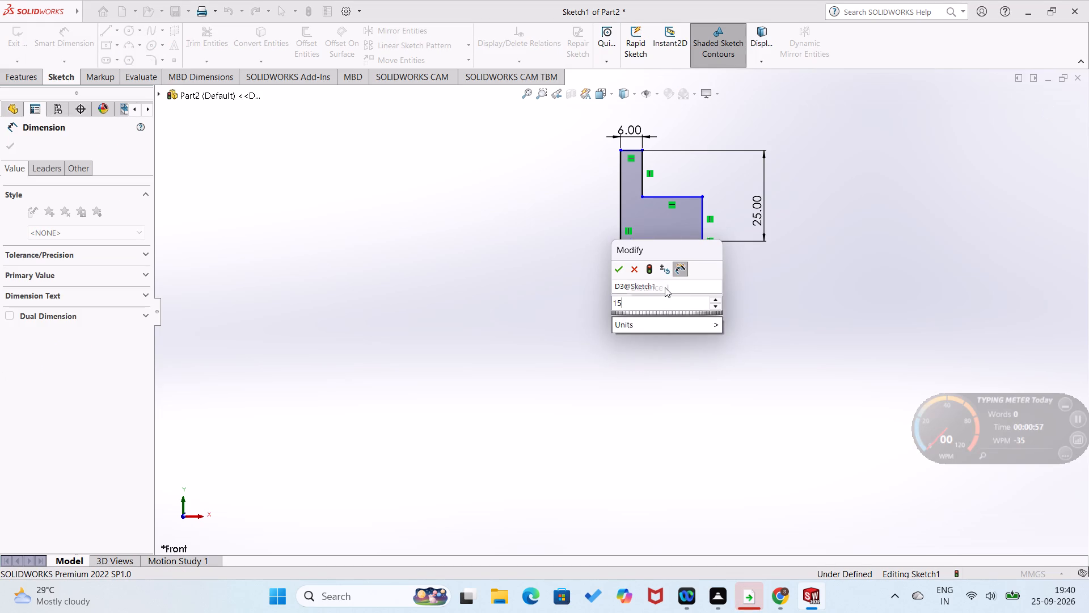
{"action": "key", "text": "Return"}
Dimension the vertical distance from the profile's top corner on the axis to the step's outer corner as 10 mm.
{"action": "left_click", "coordinate": [674, 214]}
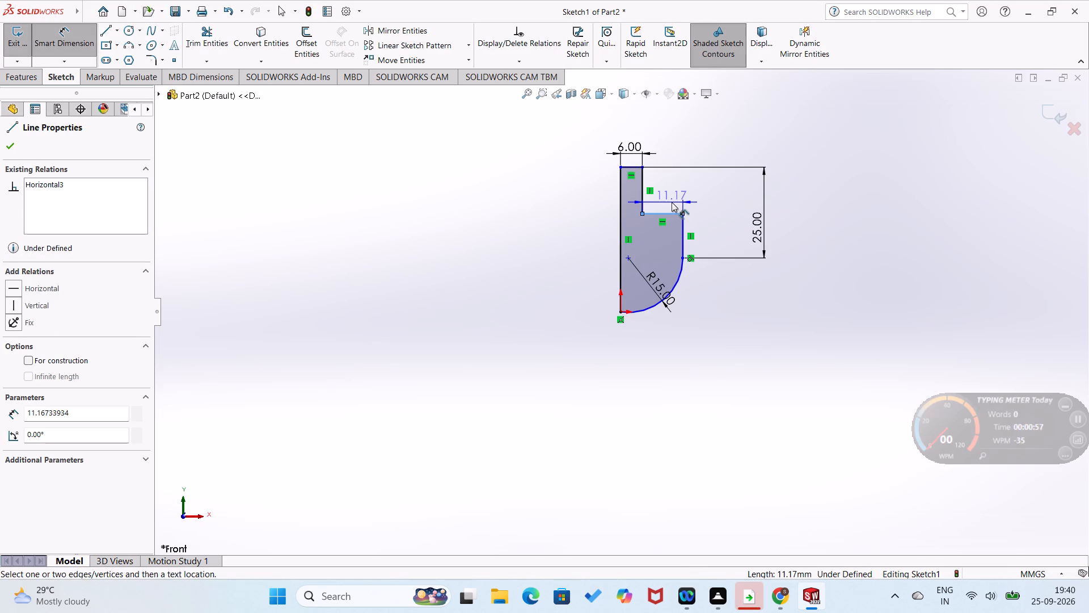
{"action": "key", "text": "Escape"}
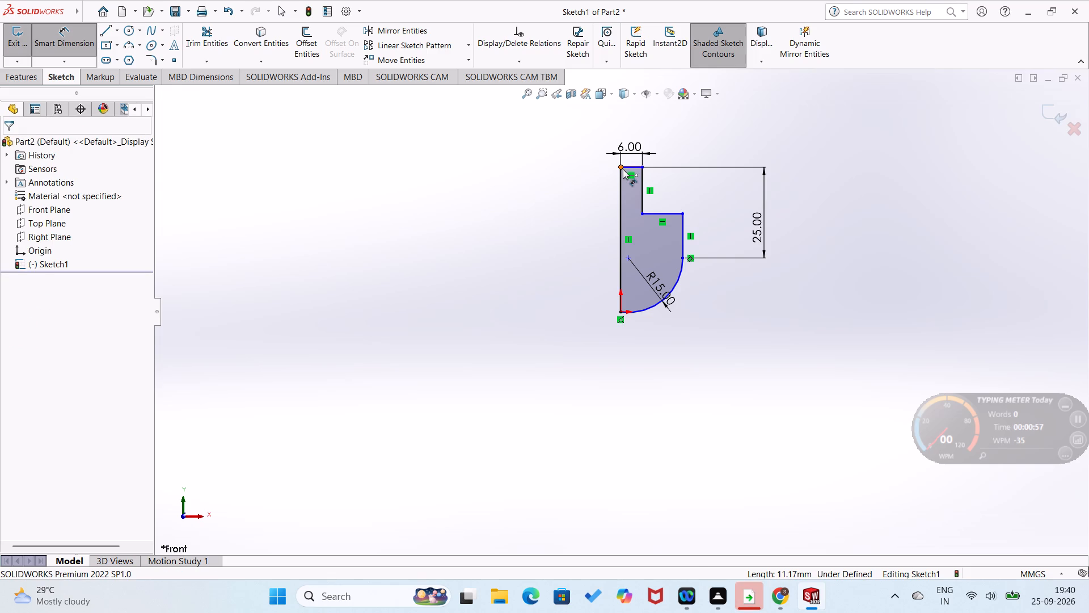
{"action": "left_click", "coordinate": [623, 169]}
{"action": "left_click", "coordinate": [682, 213]}
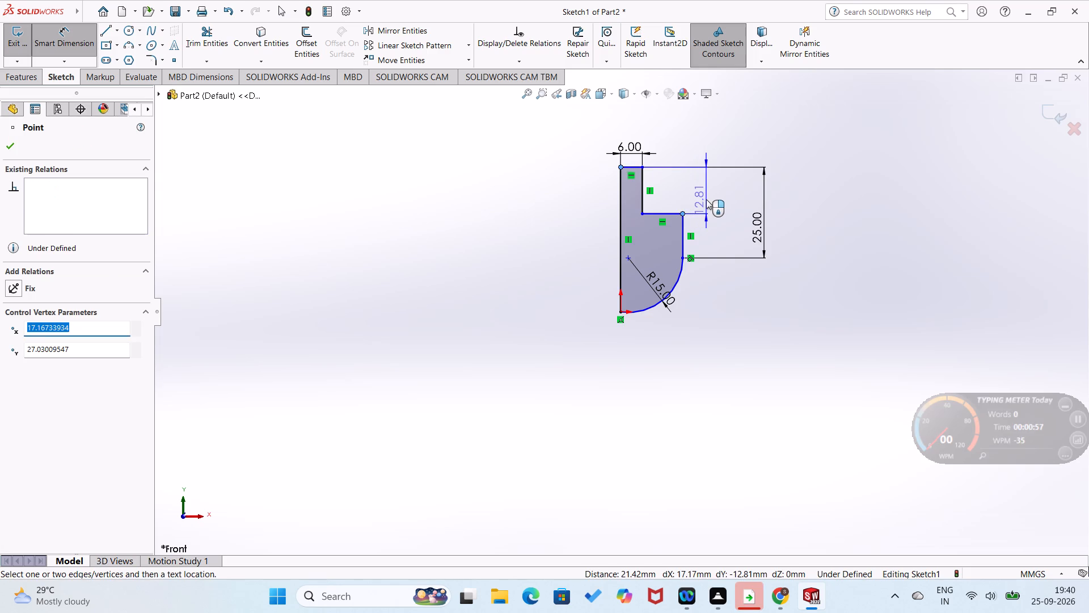
{"action": "left_click", "coordinate": [706, 199]}
{"action": "key", "text": "1"}
{"action": "key", "text": "0"}
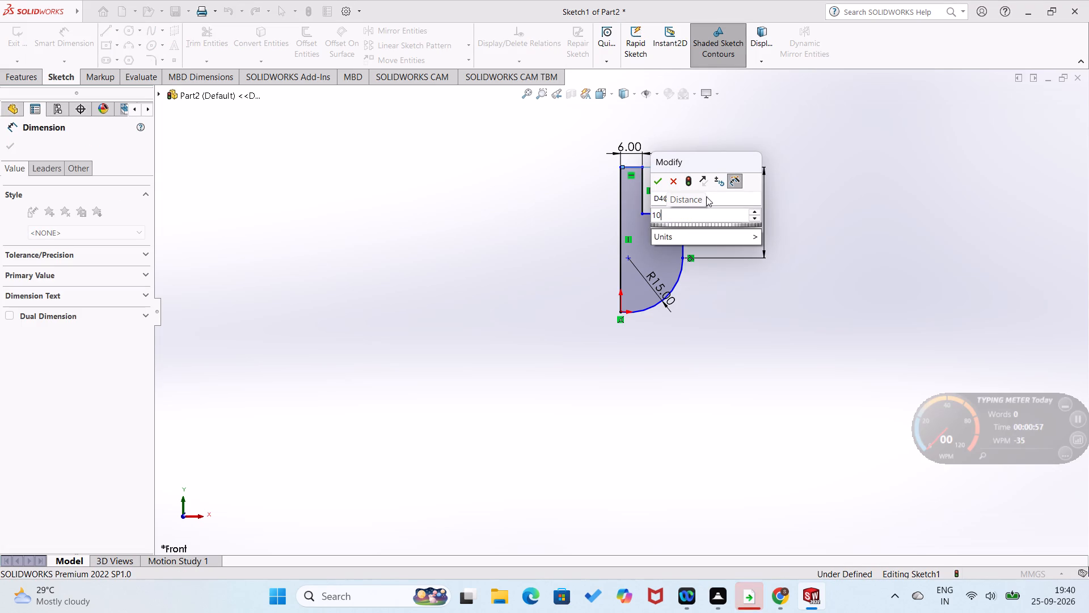
{"action": "key", "text": "Return"}
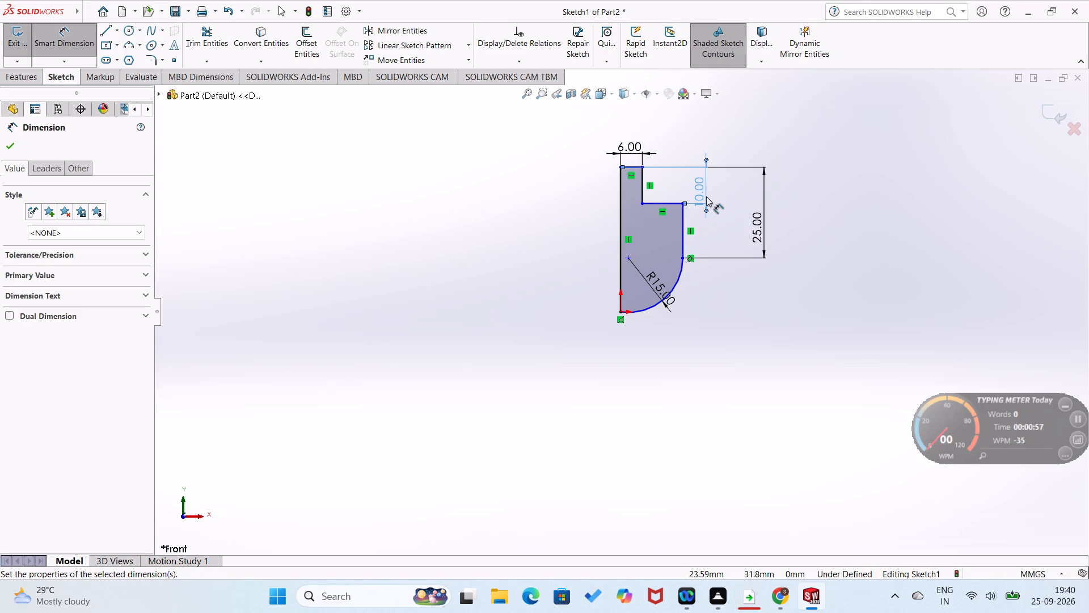
{"action": "left_click", "coordinate": [717, 216]}
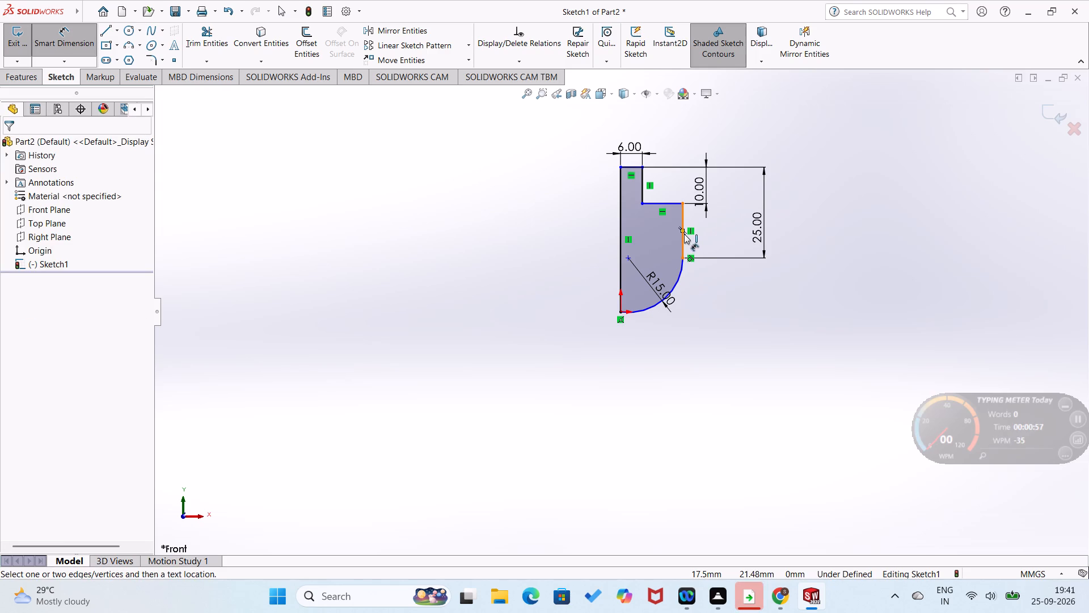
Dimension the length of the profile's horizontal step edge as 15 mm.
{"action": "scroll", "coordinate": [730, 258], "scroll_direction": "down", "scroll_amount": 2}
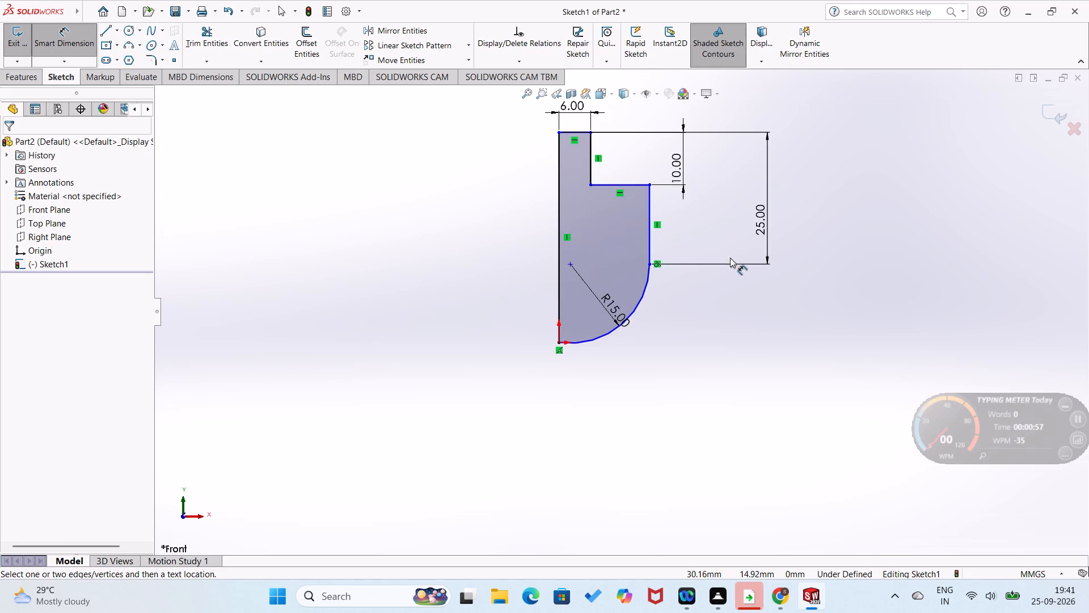
{"action": "scroll", "coordinate": [708, 236], "scroll_direction": "up", "scroll_amount": 2}
{"action": "scroll", "coordinate": [681, 234], "scroll_direction": "down", "scroll_amount": 2}
{"action": "scroll", "coordinate": [681, 234], "scroll_direction": "up", "scroll_amount": 1}
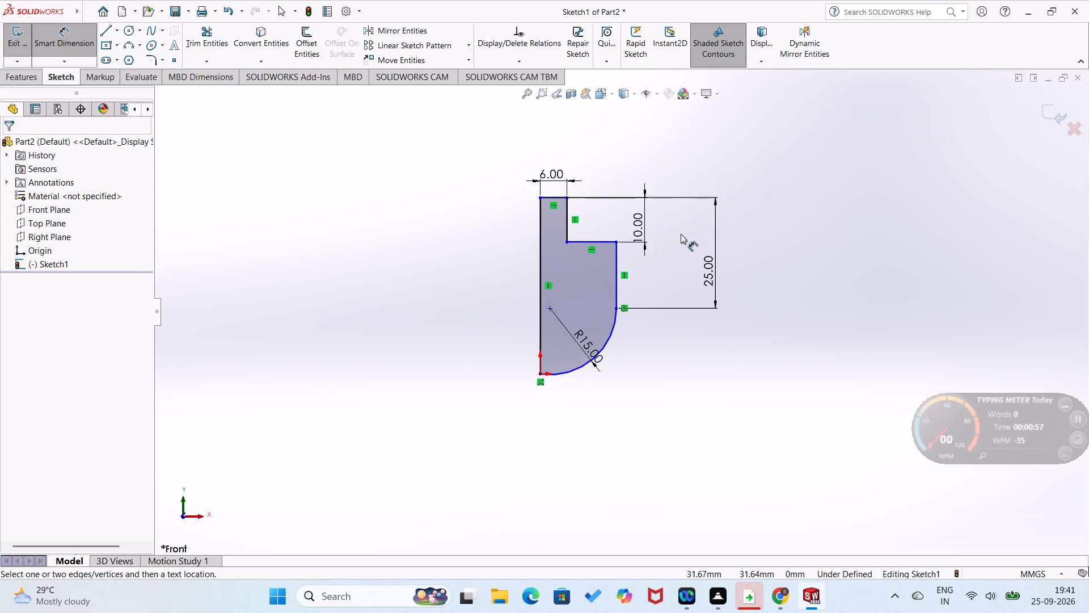
{"action": "scroll", "coordinate": [681, 234], "scroll_direction": "up", "scroll_amount": 2}
{"action": "scroll", "coordinate": [681, 234], "scroll_direction": "down", "scroll_amount": 2}
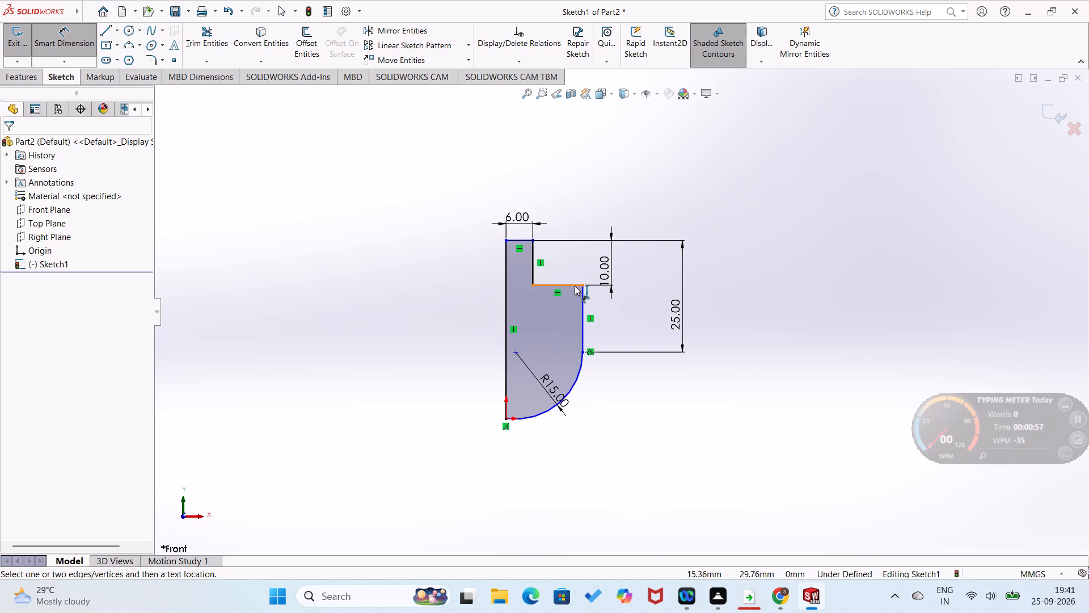
{"action": "left_click", "coordinate": [574, 286]}
{"action": "left_click", "coordinate": [573, 265]}
{"action": "type", "text": "15"}
{"action": "key", "text": "Return"}
{"action": "left_click", "coordinate": [349, 279]}
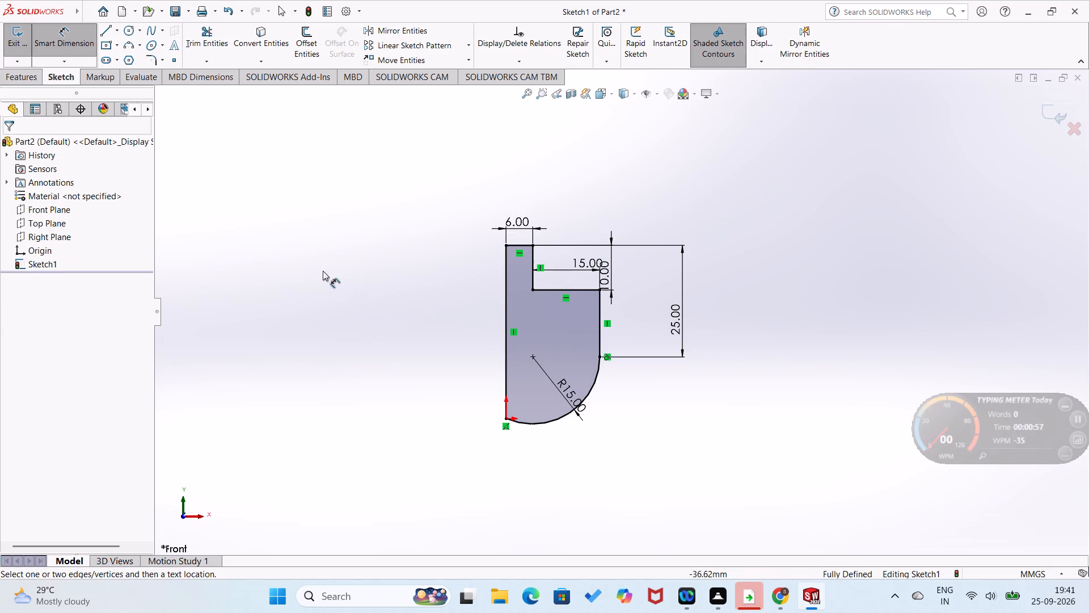
Revolve the profile 360 degrees about its vertical line through the origin as a boss.
{"action": "left_click", "coordinate": [20, 81]}
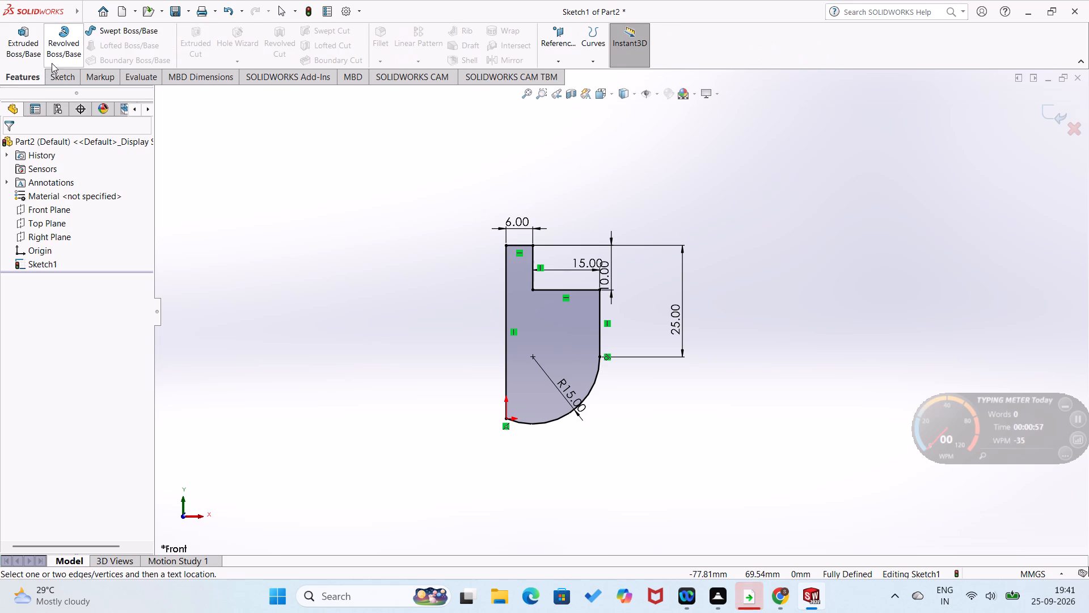
{"action": "left_click", "coordinate": [52, 62]}
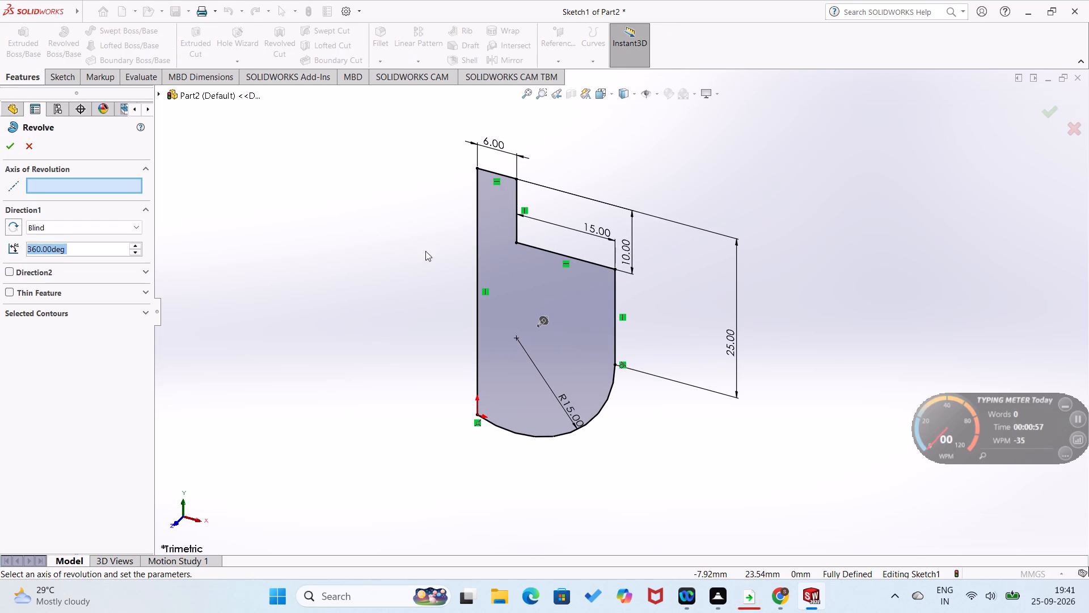
{"action": "left_click", "coordinate": [477, 268]}
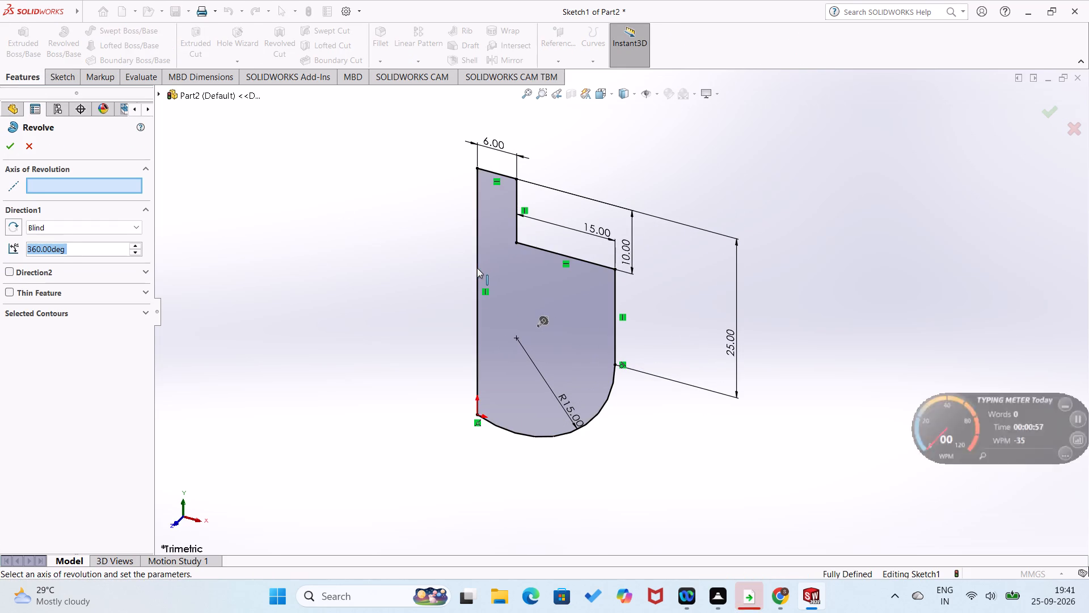
{"action": "left_click", "coordinate": [10, 143]}
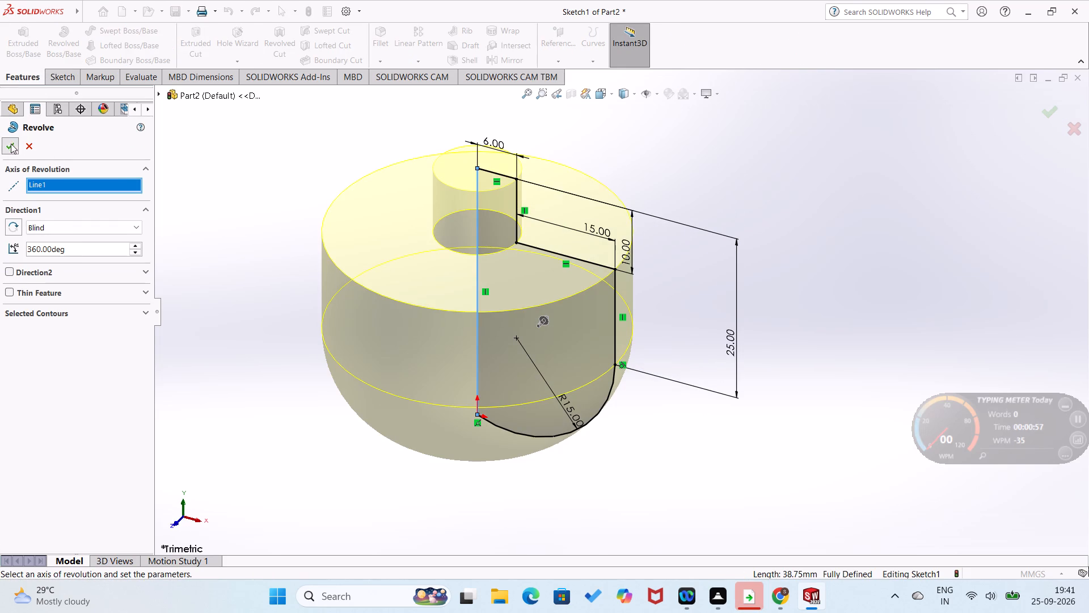
{"action": "left_click", "coordinate": [277, 300]}
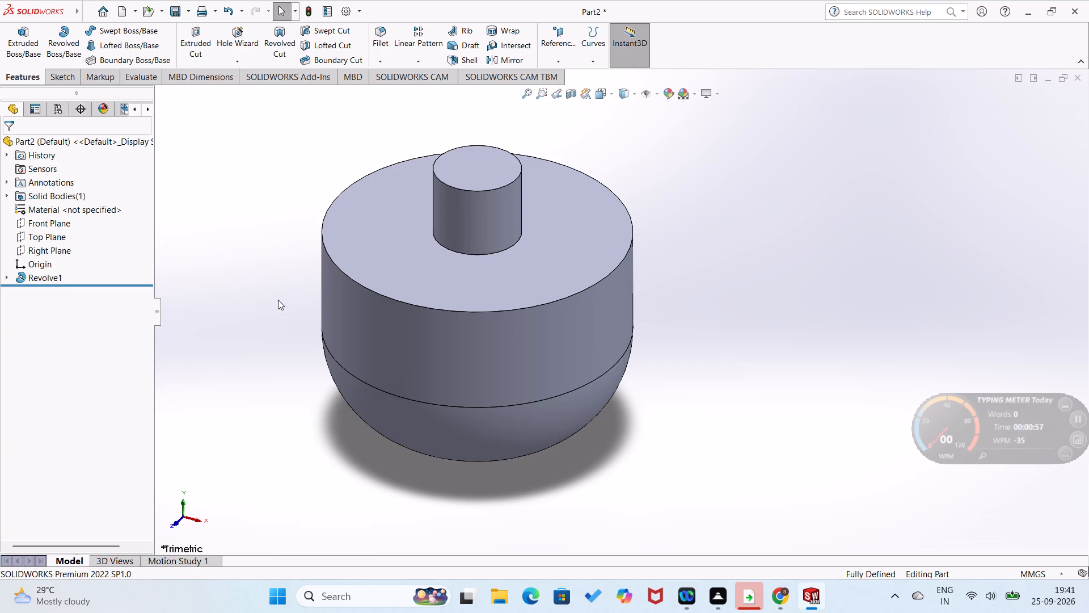
Examine the revolved body from several sides, including the stem, stepped face and rounded bottom.
{"action": "scroll", "coordinate": [394, 400], "scroll_direction": "up", "scroll_amount": 2}
{"action": "middle_click_drag", "start_coordinate": [403, 408], "coordinate": [508, 466]}
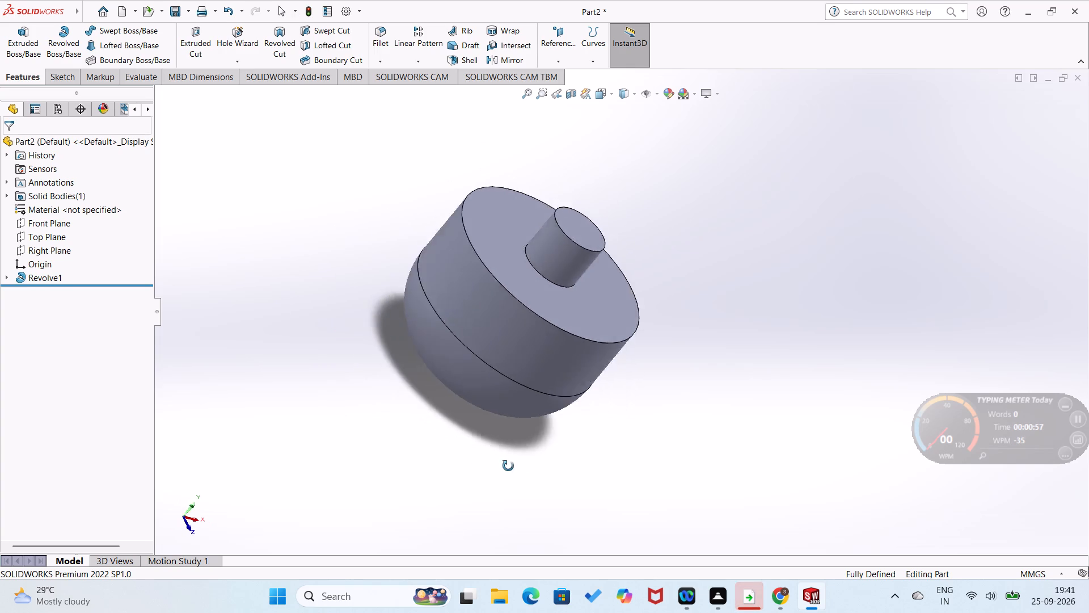
{"action": "middle_click_drag", "start_coordinate": [508, 466], "coordinate": [656, 412]}
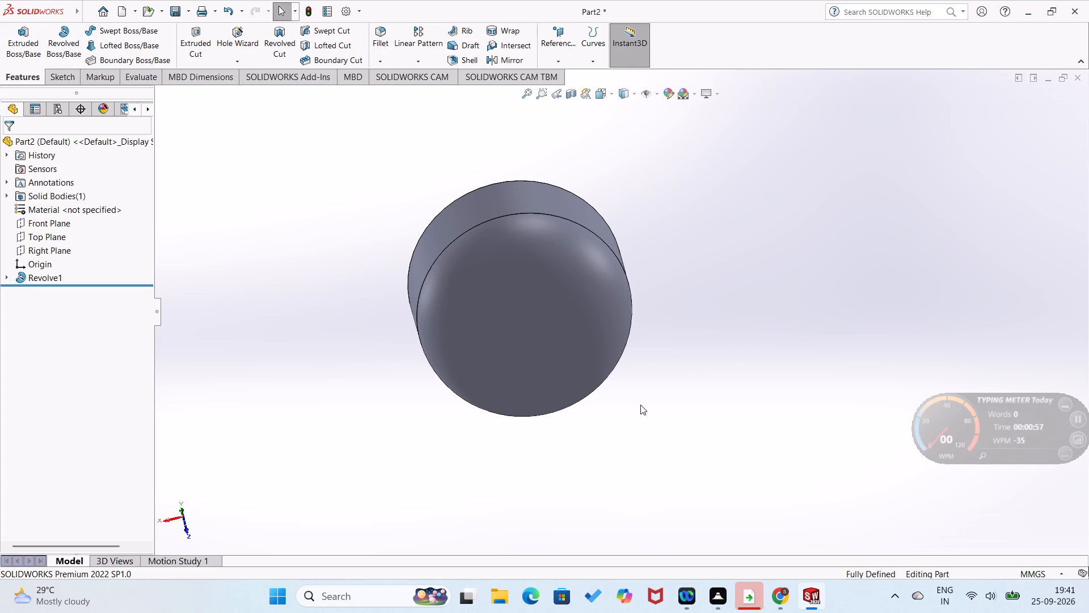
{"action": "middle_click_drag", "start_coordinate": [624, 260], "coordinate": [649, 302]}
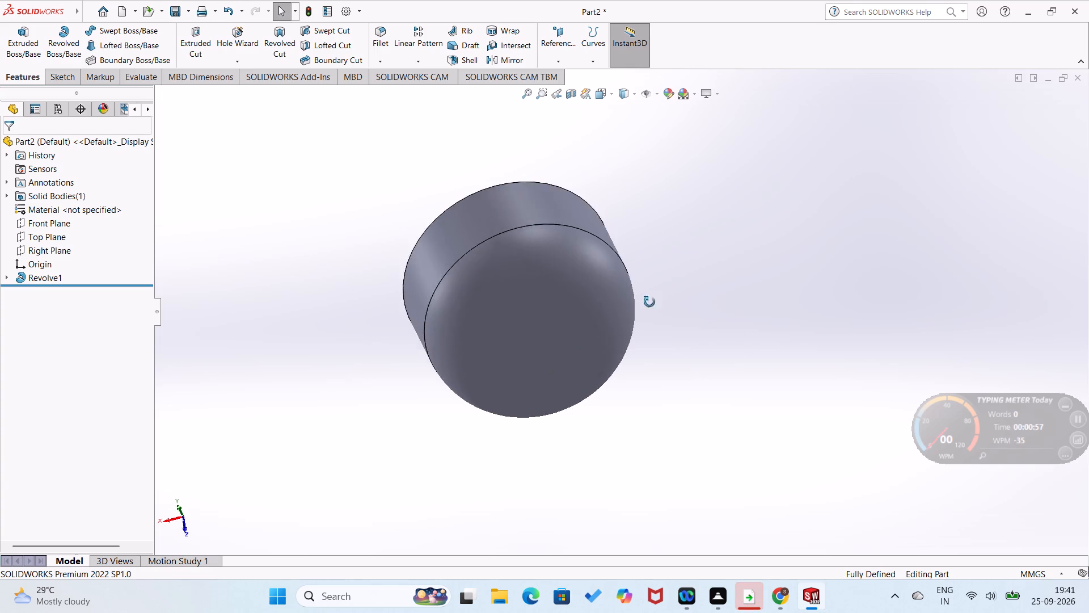
{"action": "middle_click_drag", "start_coordinate": [649, 302], "coordinate": [850, 272]}
{"action": "scroll", "coordinate": [867, 426], "scroll_direction": "up", "scroll_amount": 1}
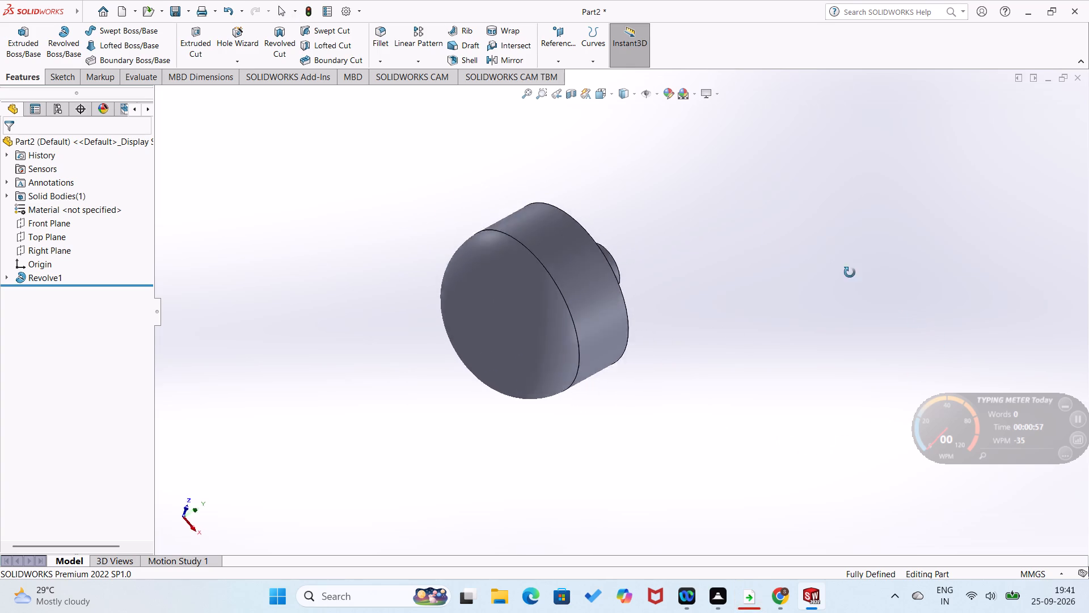
{"action": "middle_click_drag", "start_coordinate": [850, 272], "coordinate": [520, 405]}
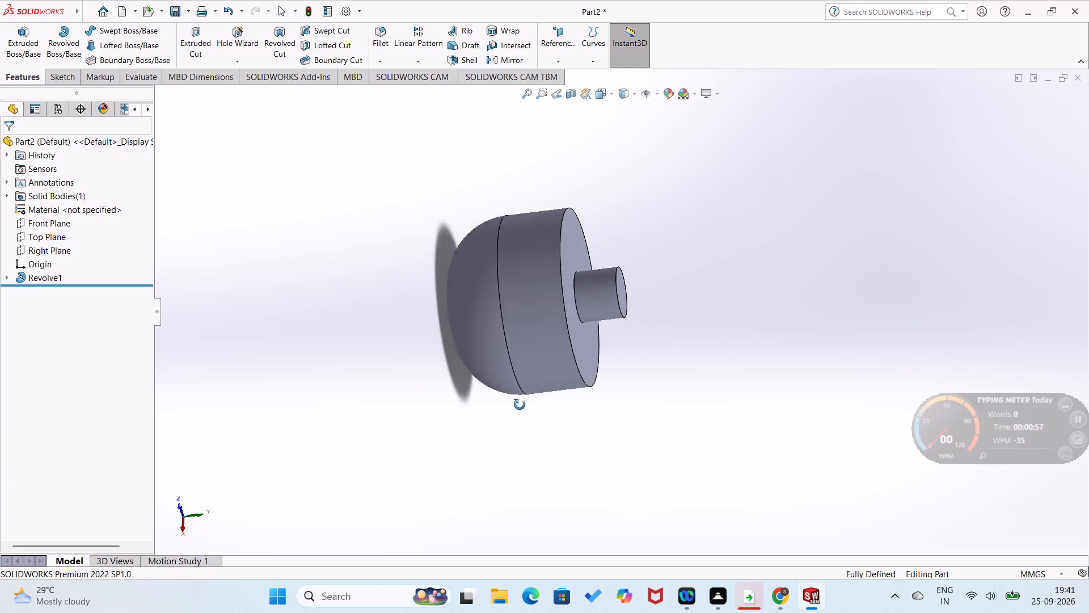
{"action": "middle_click_drag", "start_coordinate": [520, 405], "coordinate": [1088, 482]}
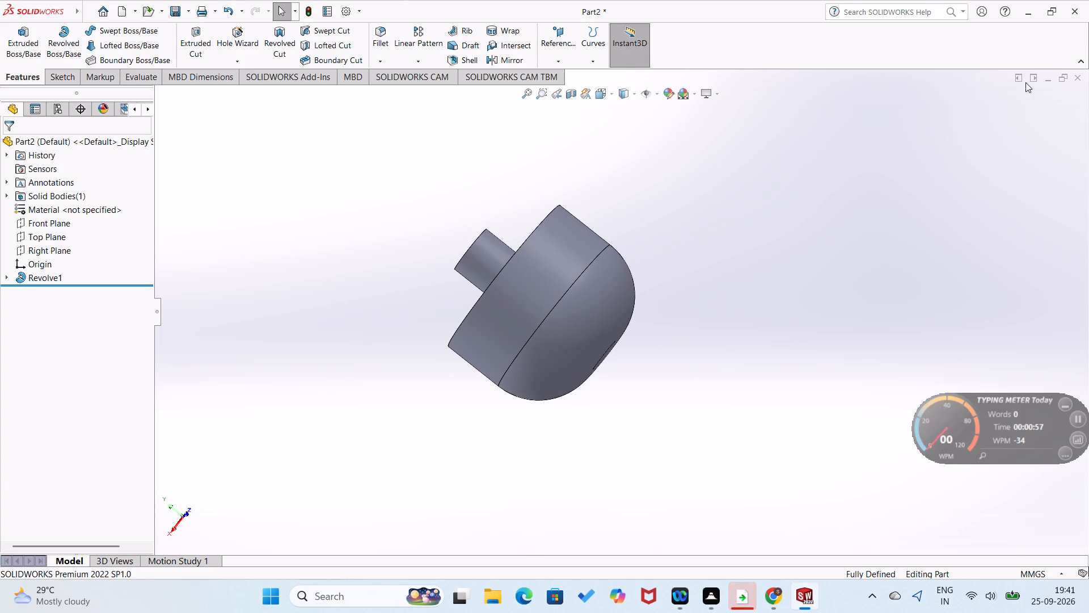
Close the revolved part without saving its changes.
{"action": "left_click", "coordinate": [1079, 75]}
{"action": "left_click", "coordinate": [558, 316]}
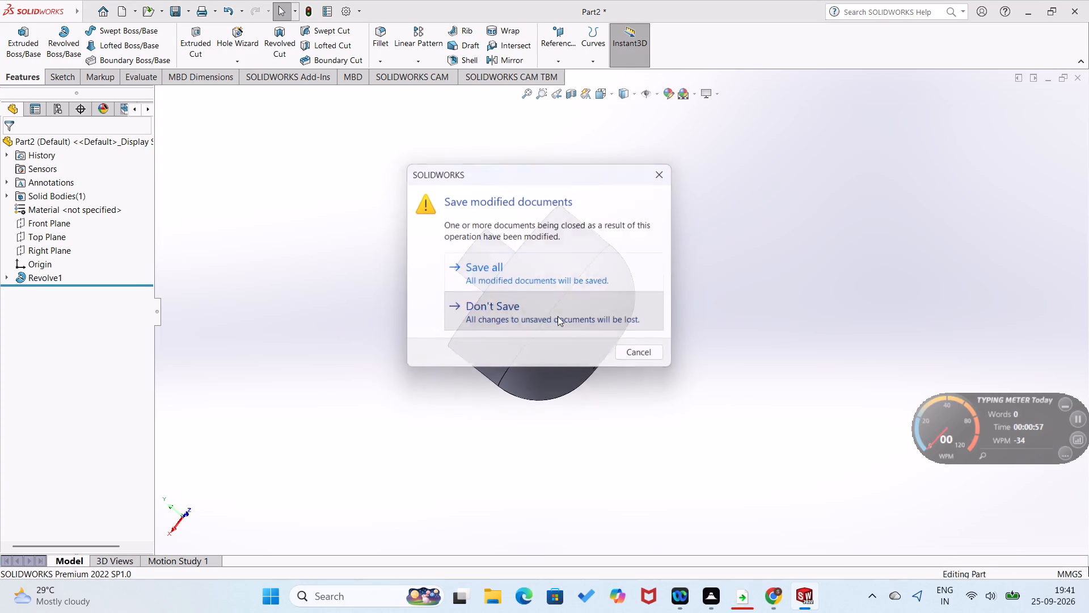
Create a new part and open a sketch on the Front Plane.
{"action": "left_click", "coordinate": [108, 14]}
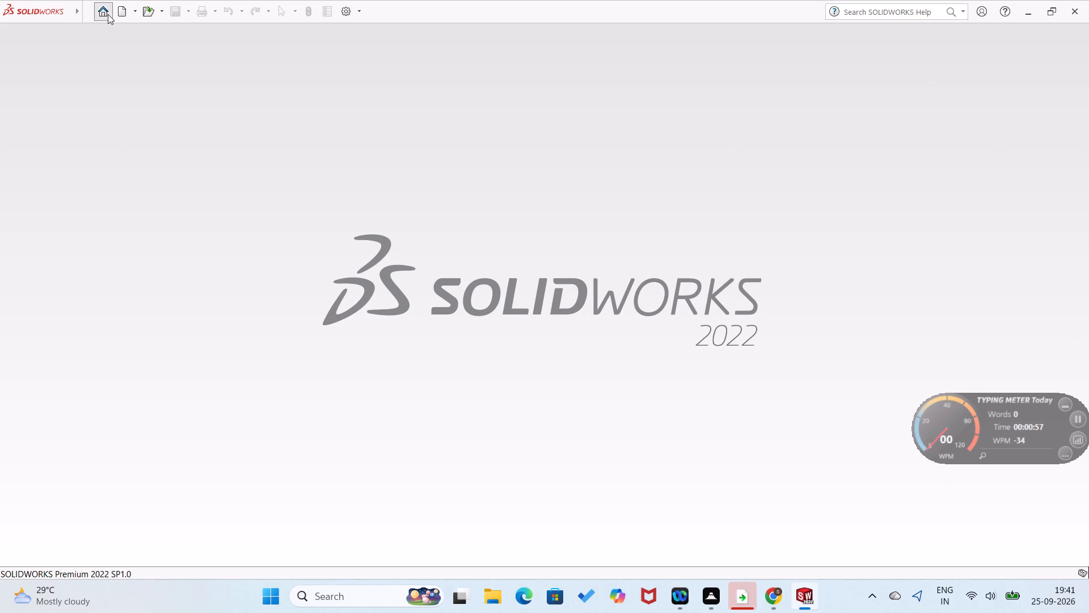
{"action": "left_click", "coordinate": [303, 169]}
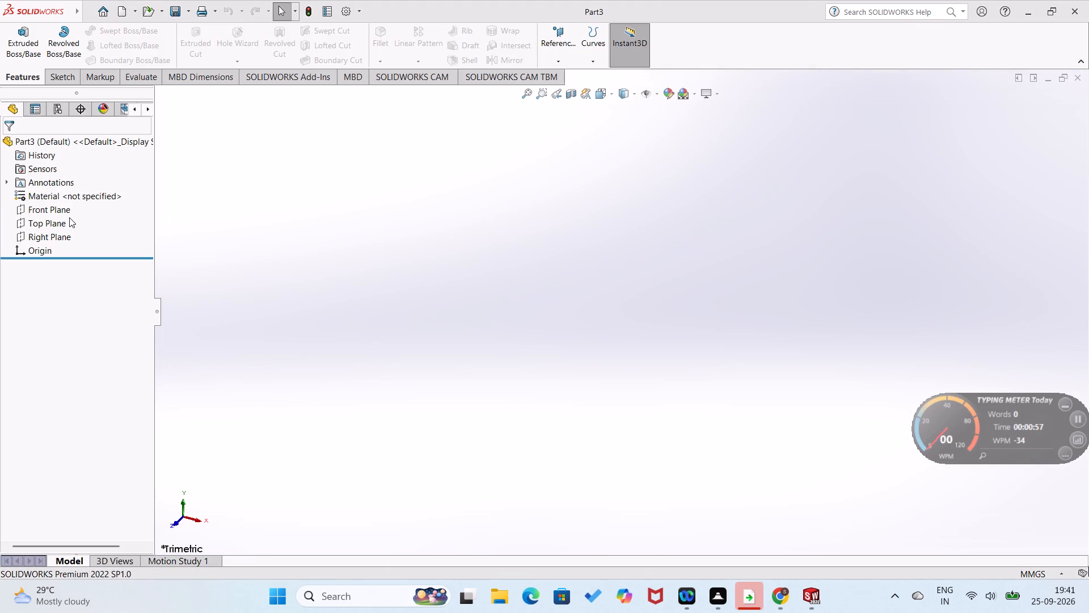
{"action": "left_click", "coordinate": [44, 213]}
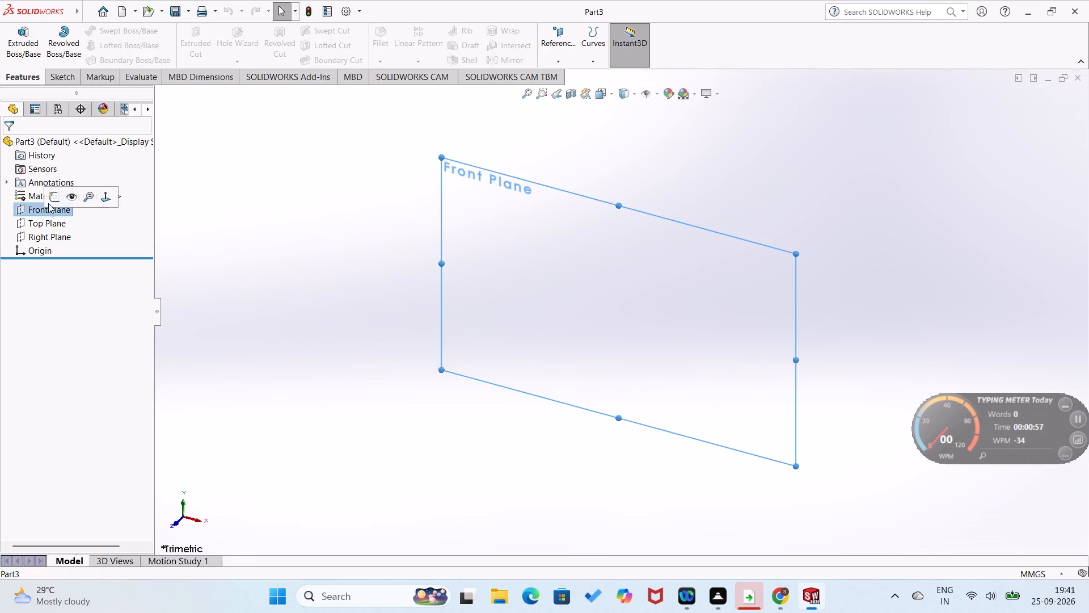
{"action": "left_click", "coordinate": [53, 195]}
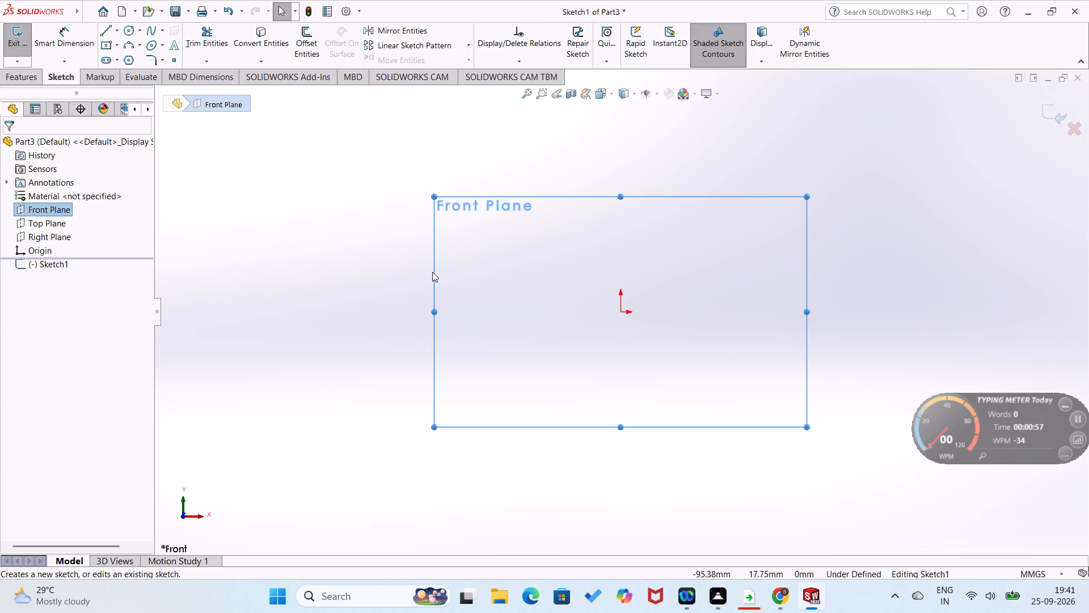
Sketch a long horizontal line starting at the origin and running in the positive X direction.
{"action": "right_click_drag", "start_coordinate": [508, 272], "coordinate": [419, 307]}
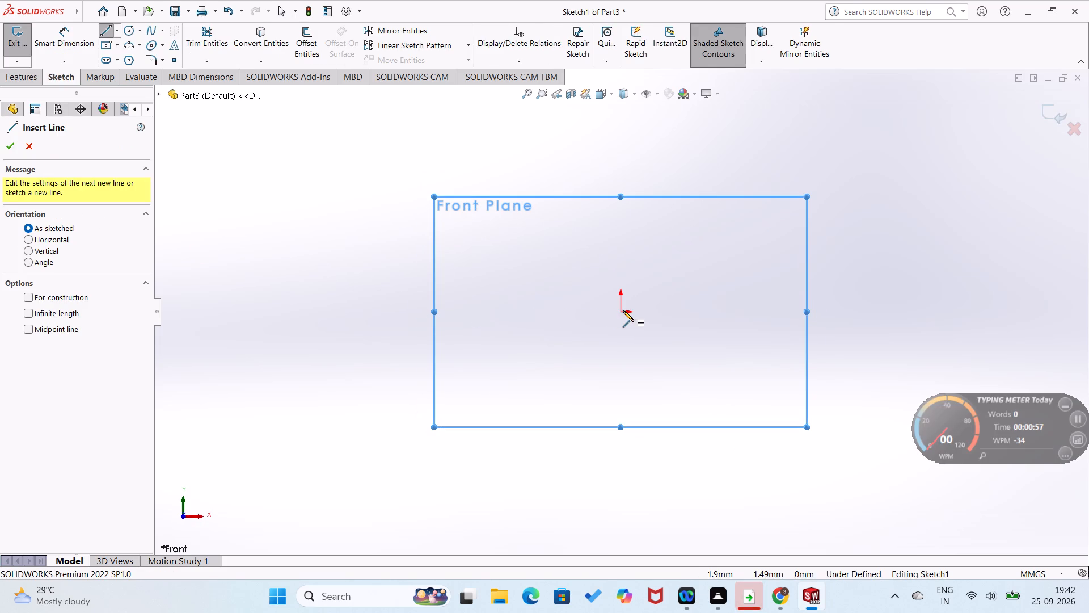
{"action": "left_click", "coordinate": [619, 312]}
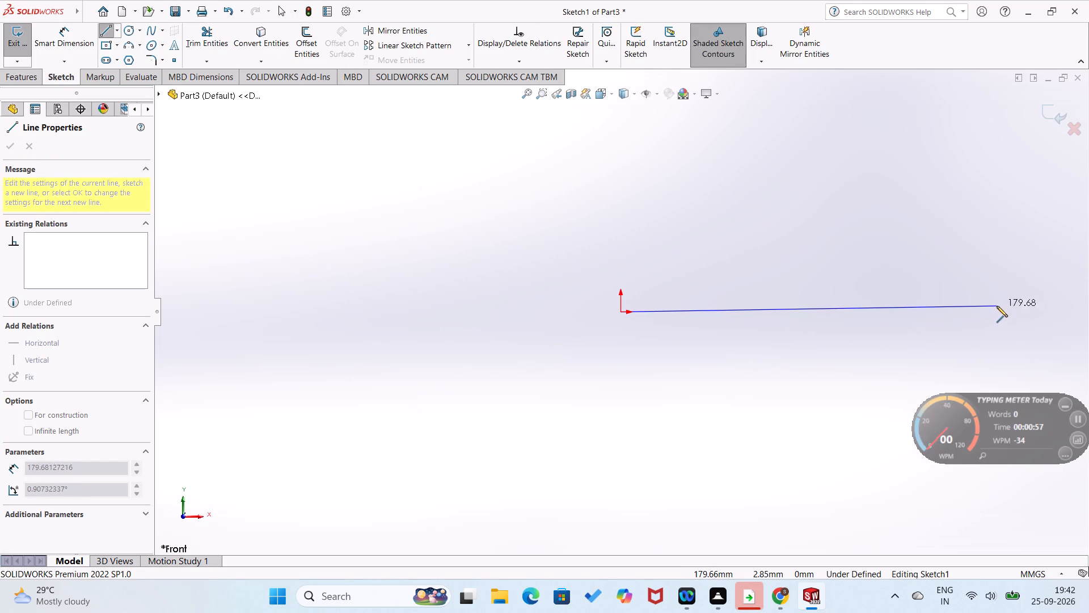
{"action": "left_click", "coordinate": [1051, 309]}
Sketch the rising side of a stepped profile from the origin, with a first riser about 17 mm high, two ledges and a top edge about 57 mm long.
{"action": "right_click_drag", "start_coordinate": [1000, 329], "coordinate": [1008, 258]}
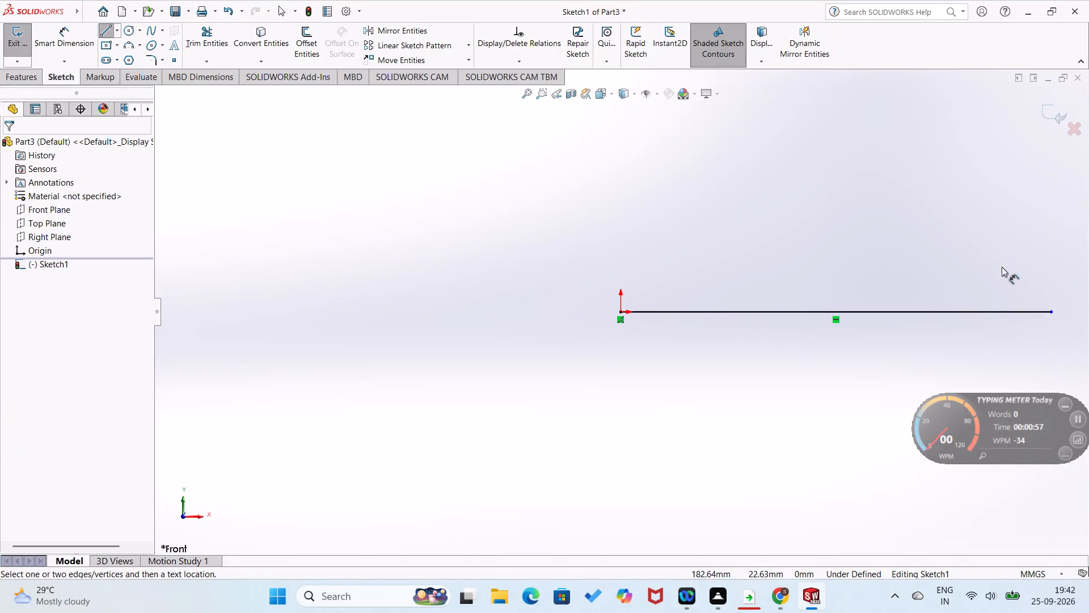
{"action": "right_click_drag", "start_coordinate": [798, 258], "coordinate": [562, 277]}
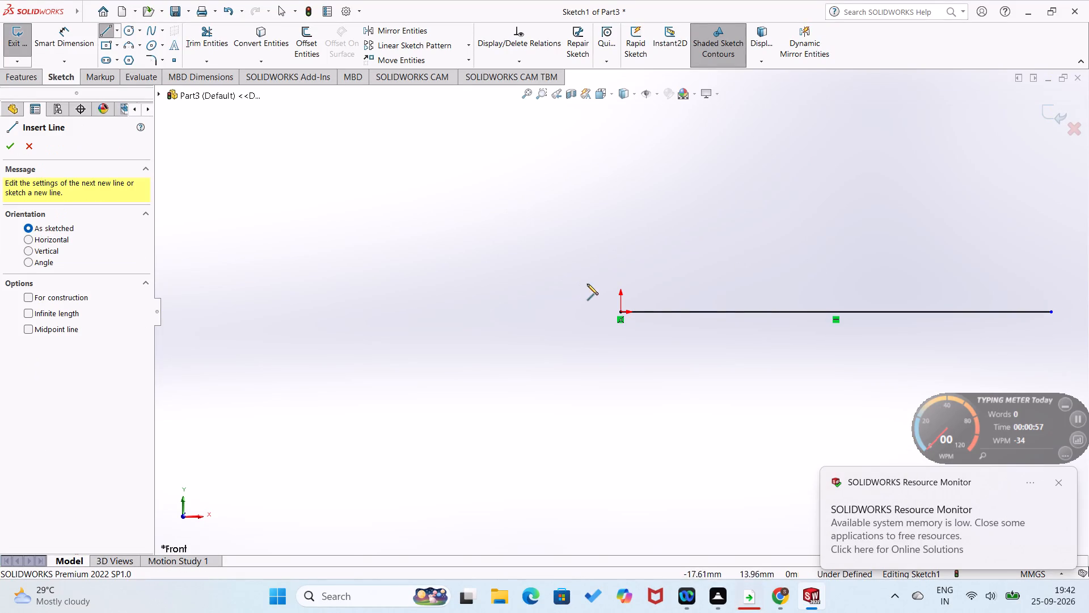
{"action": "left_click", "coordinate": [621, 310]}
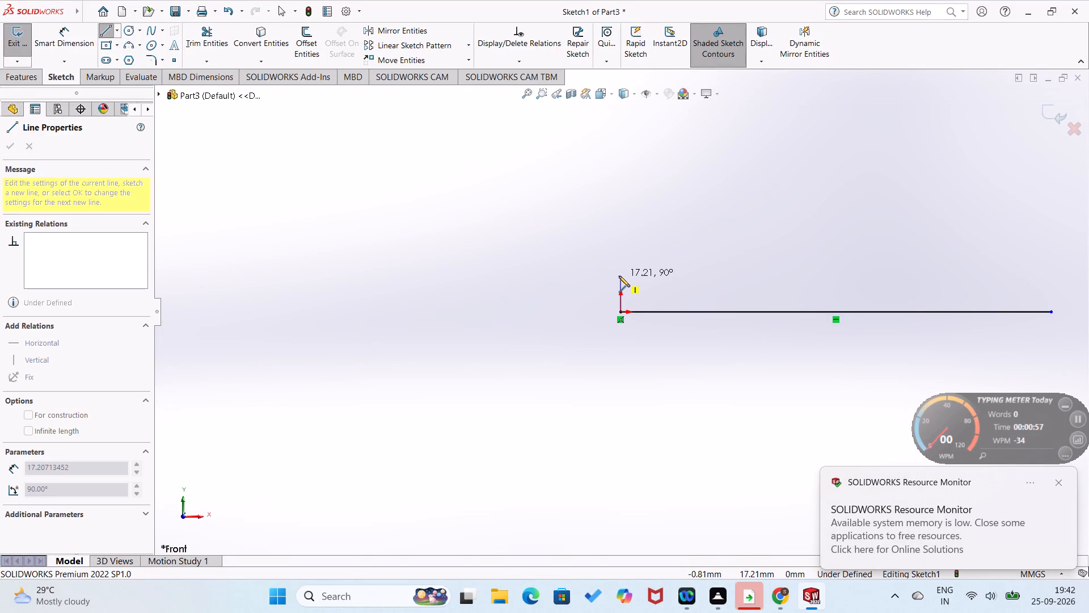
{"action": "left_click", "coordinate": [619, 276]}
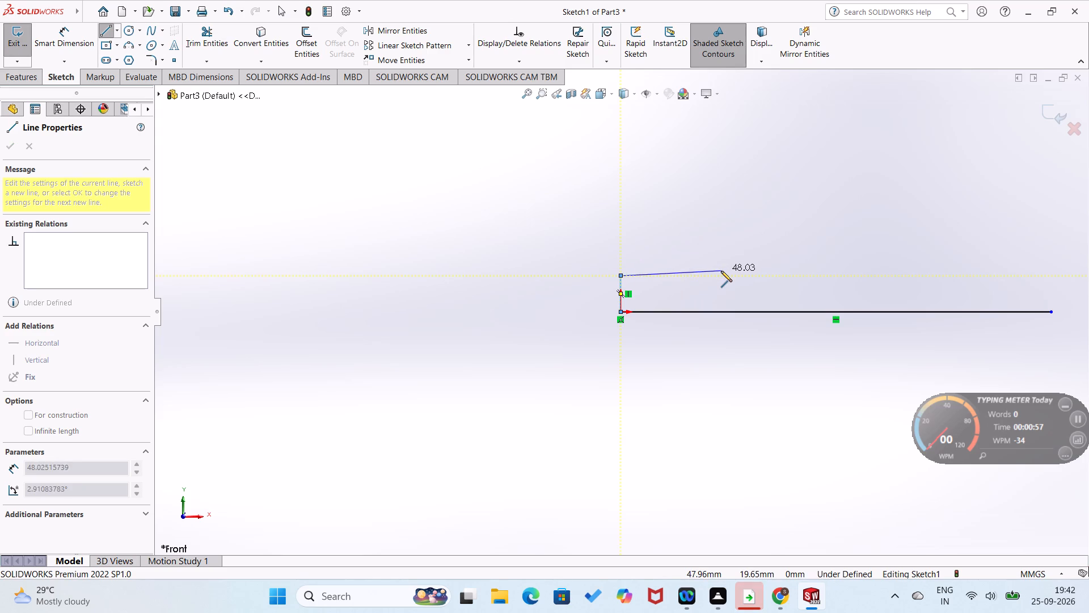
{"action": "left_click", "coordinate": [723, 272]}
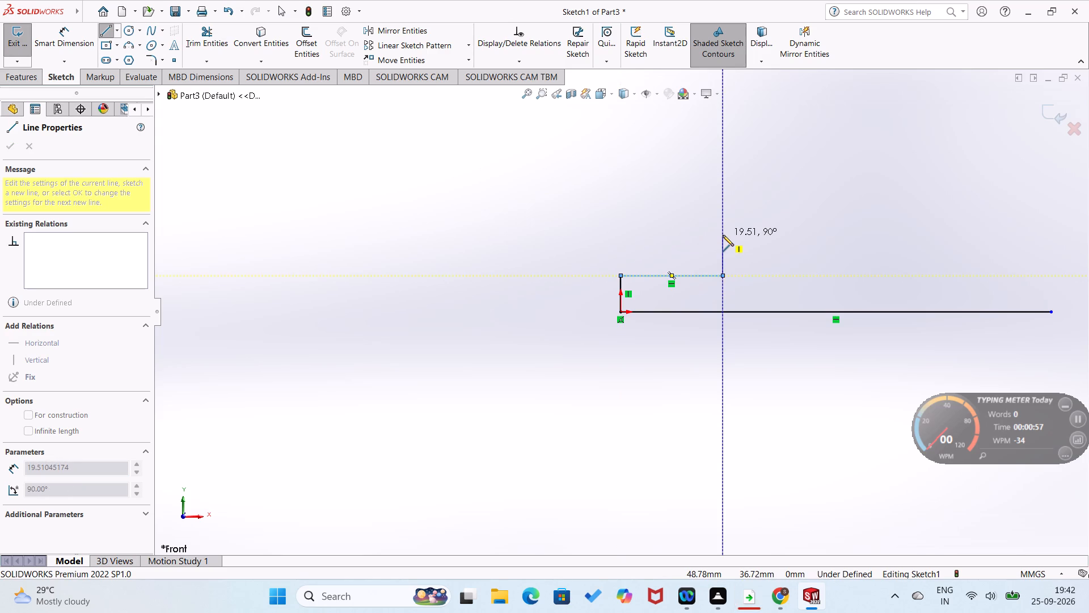
{"action": "left_click", "coordinate": [723, 235]}
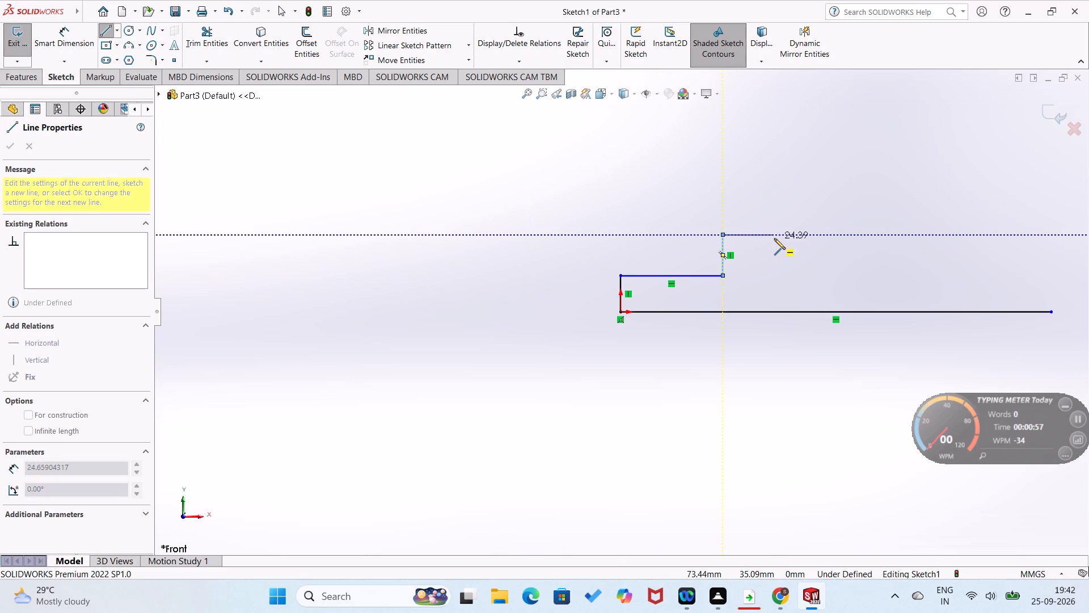
{"action": "left_click", "coordinate": [782, 237]}
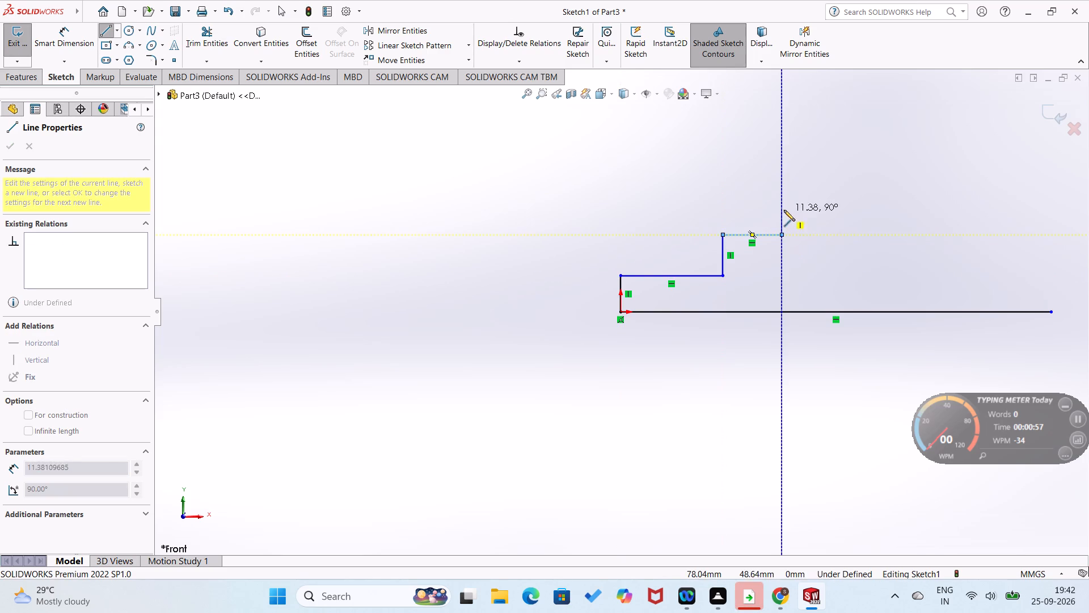
{"action": "left_click", "coordinate": [784, 199]}
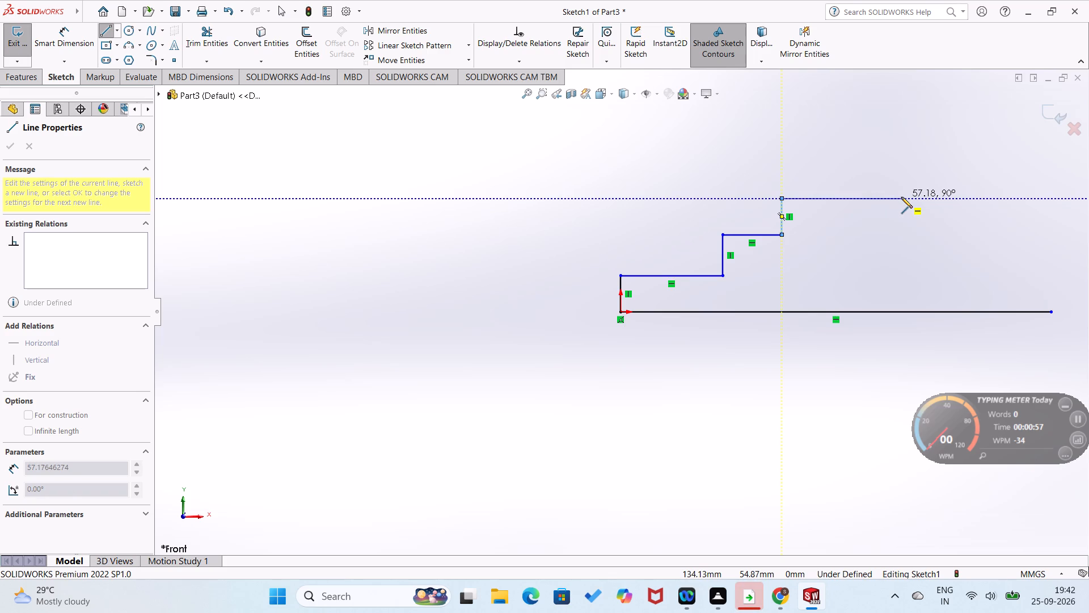
{"action": "left_click_drag", "start_coordinate": [901, 197], "coordinate": [902, 203]}
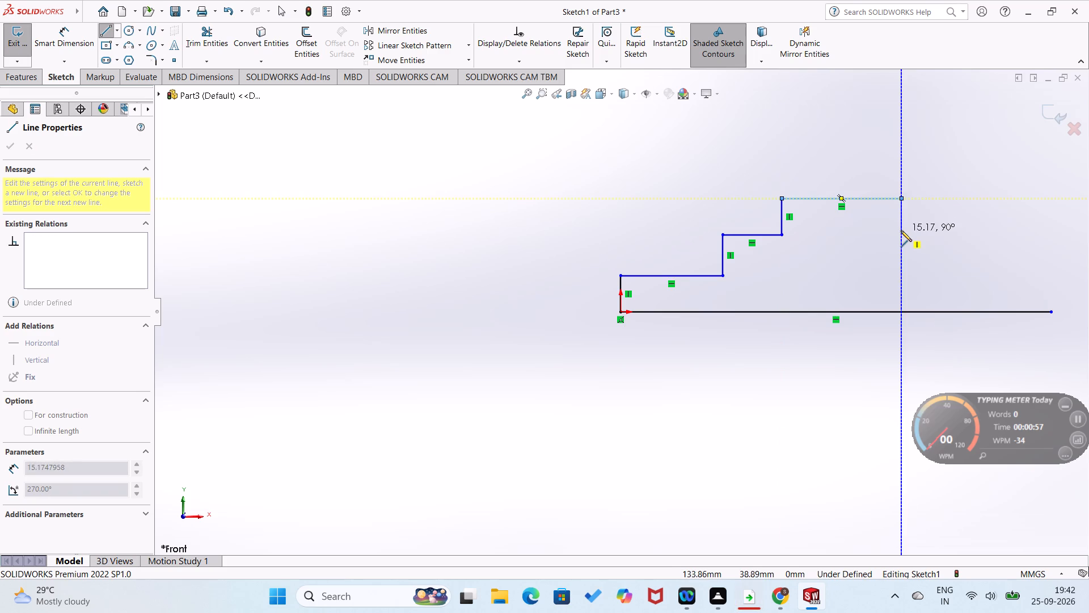
Continue the profile down two matching steps to the baseline and close it along the baseline back to the origin.
{"action": "left_click", "coordinate": [901, 236]}
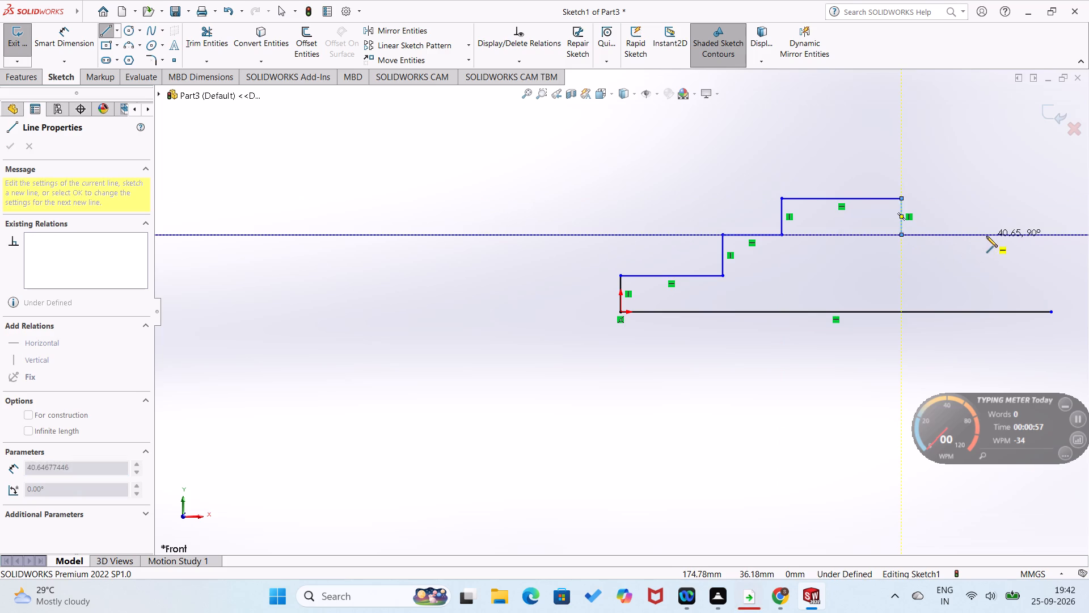
{"action": "left_click", "coordinate": [986, 236]}
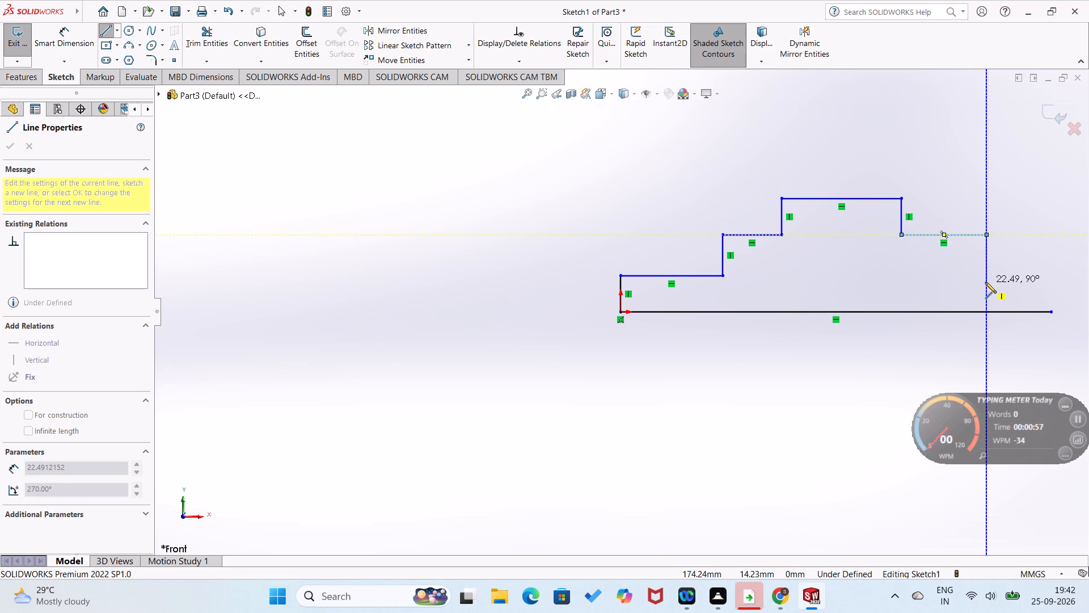
{"action": "left_click", "coordinate": [985, 276]}
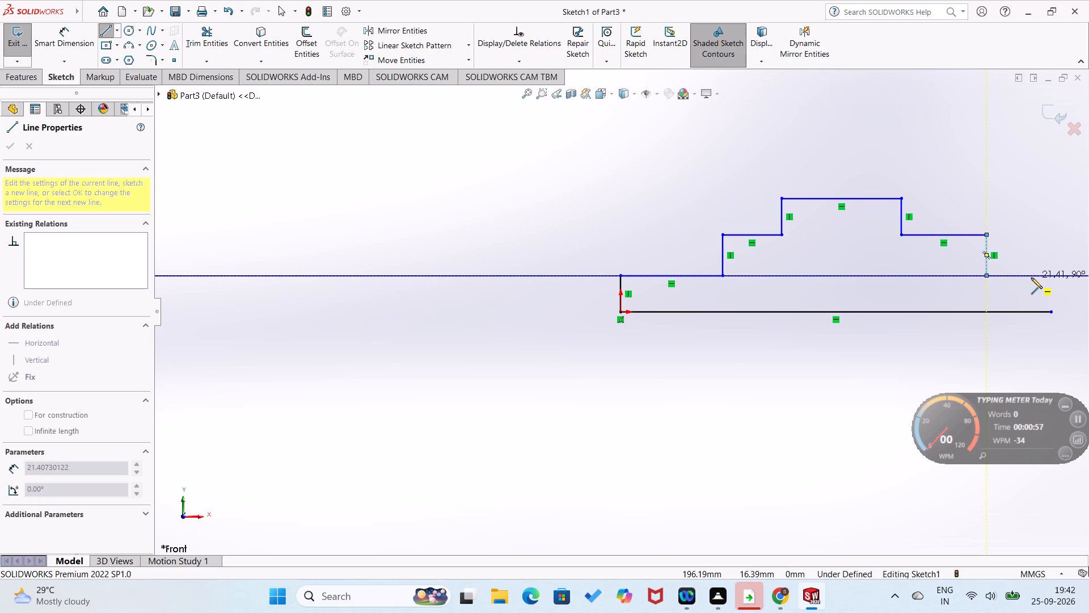
{"action": "left_click", "coordinate": [1038, 278]}
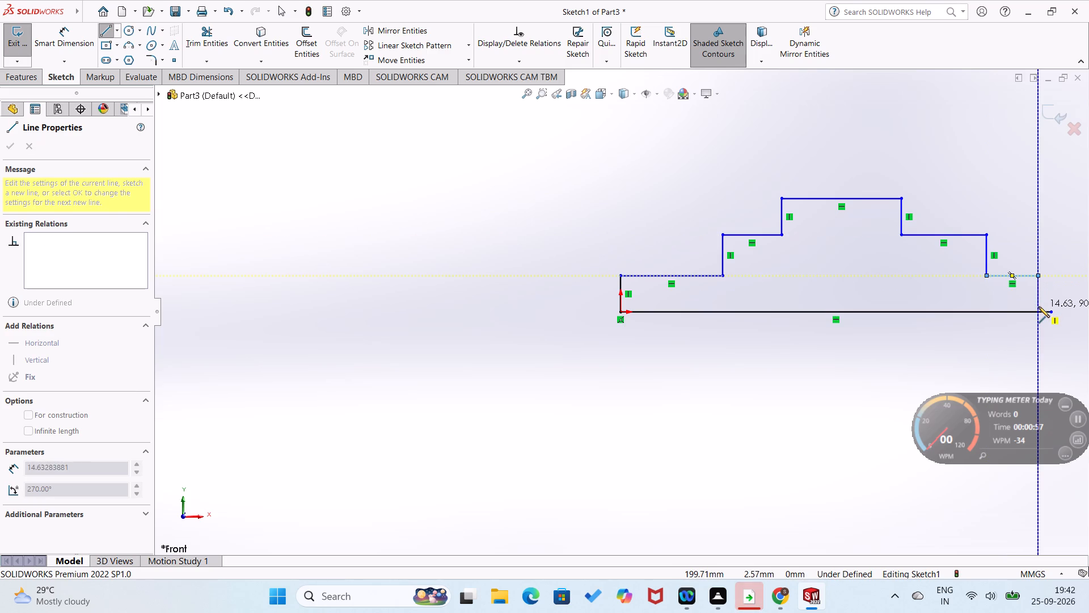
{"action": "left_click", "coordinate": [1039, 310]}
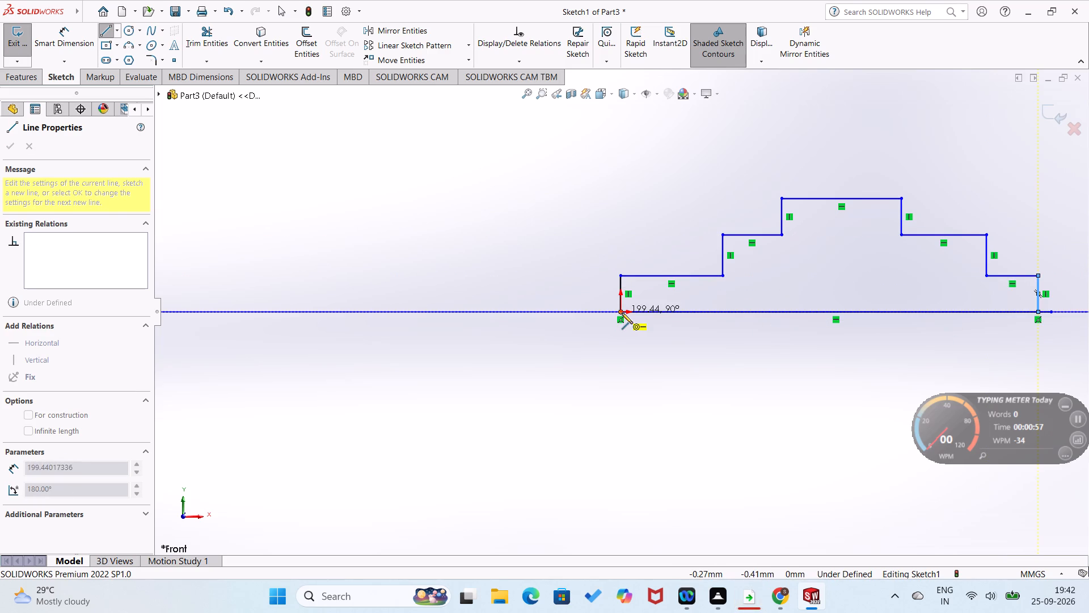
{"action": "left_click", "coordinate": [621, 313]}
Dimension the lowest ledge nearest the origin at 80 mm long.
{"action": "right_click_drag", "start_coordinate": [576, 367], "coordinate": [579, 243]}
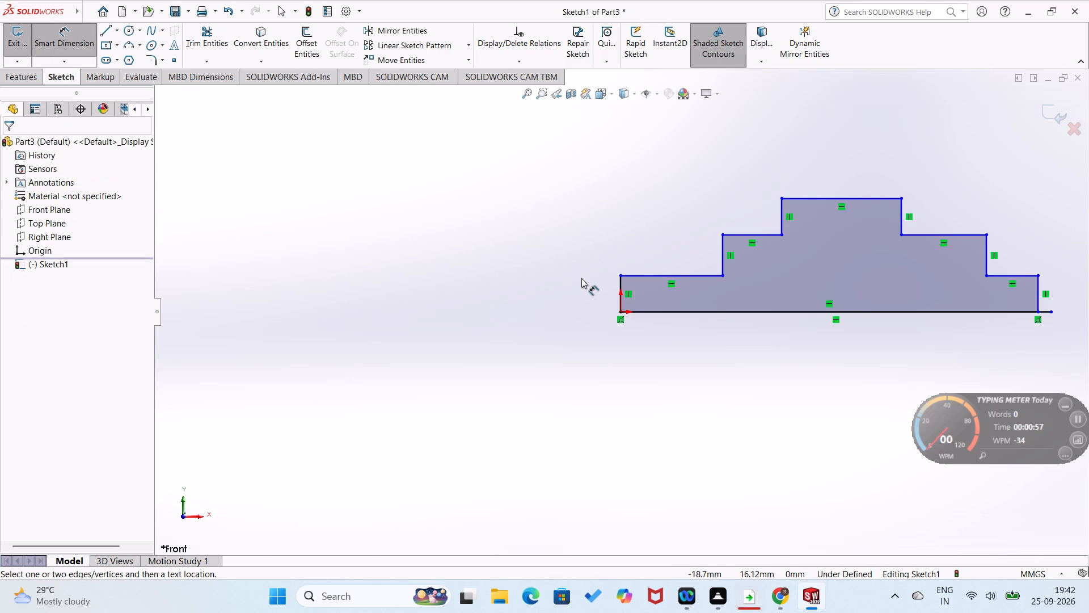
{"action": "left_click", "coordinate": [648, 275]}
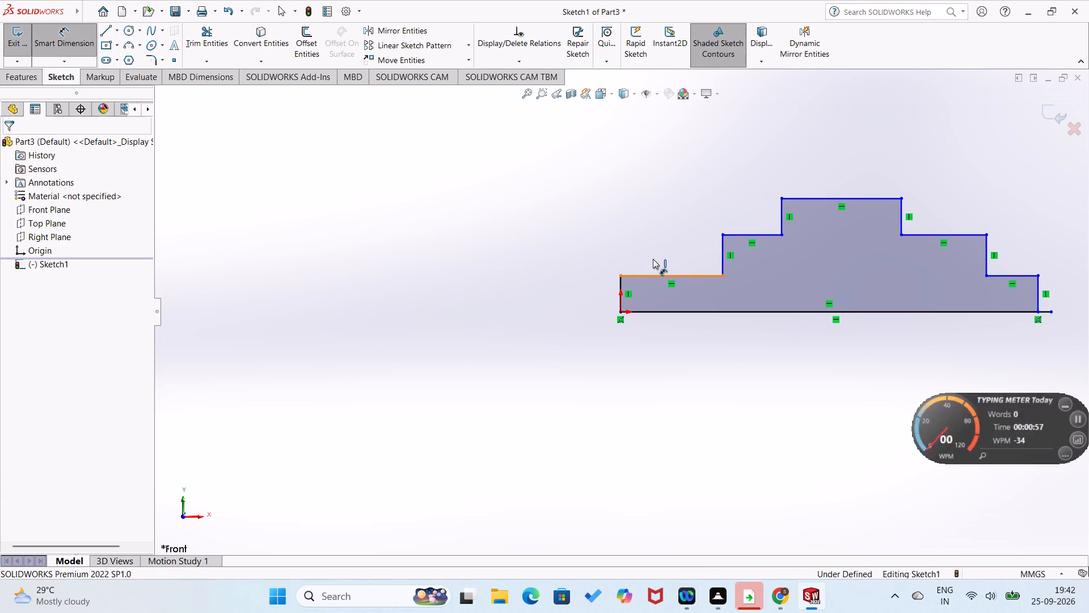
{"action": "left_click", "coordinate": [653, 254]}
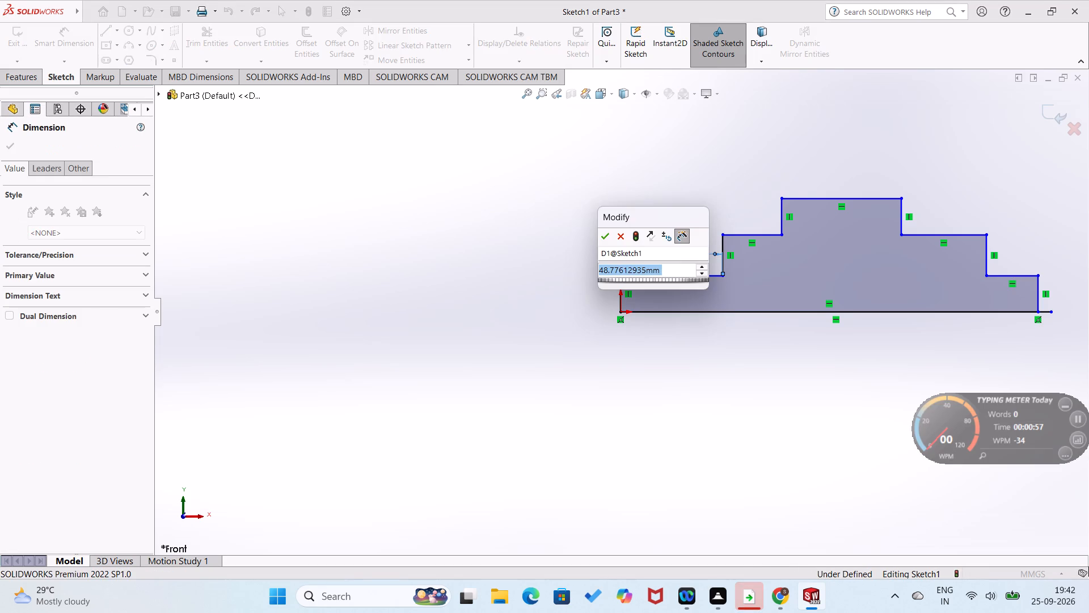
{"action": "key", "text": "8"}
{"action": "key", "text": "0"}
{"action": "key", "text": "Return"}
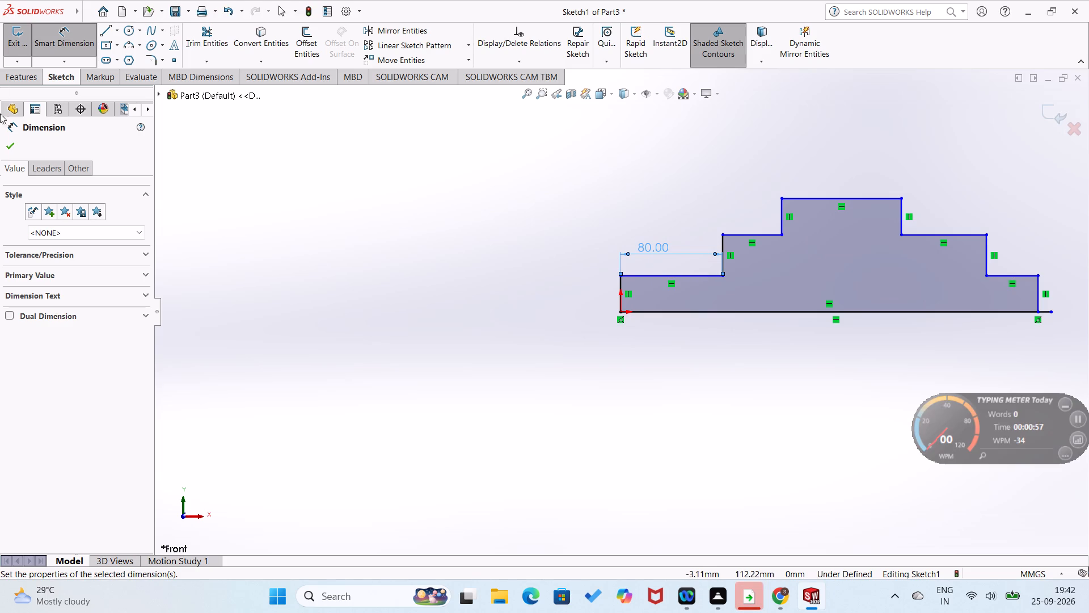
{"action": "left_click", "coordinate": [292, 245]}
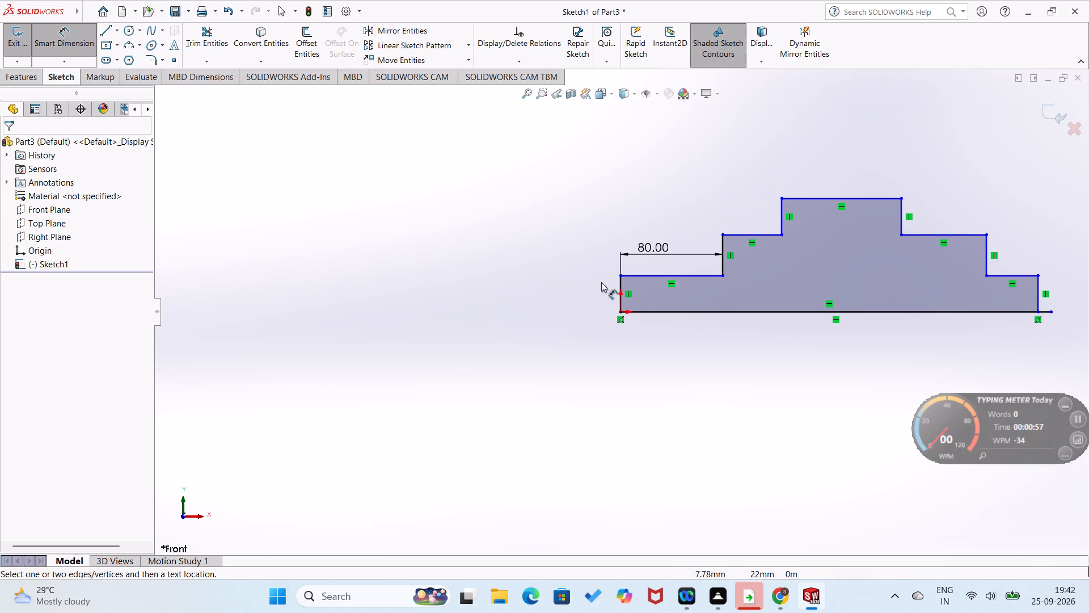
Dimension the vertical end edge at the origin at 10 mm high.
{"action": "left_click", "coordinate": [622, 282]}
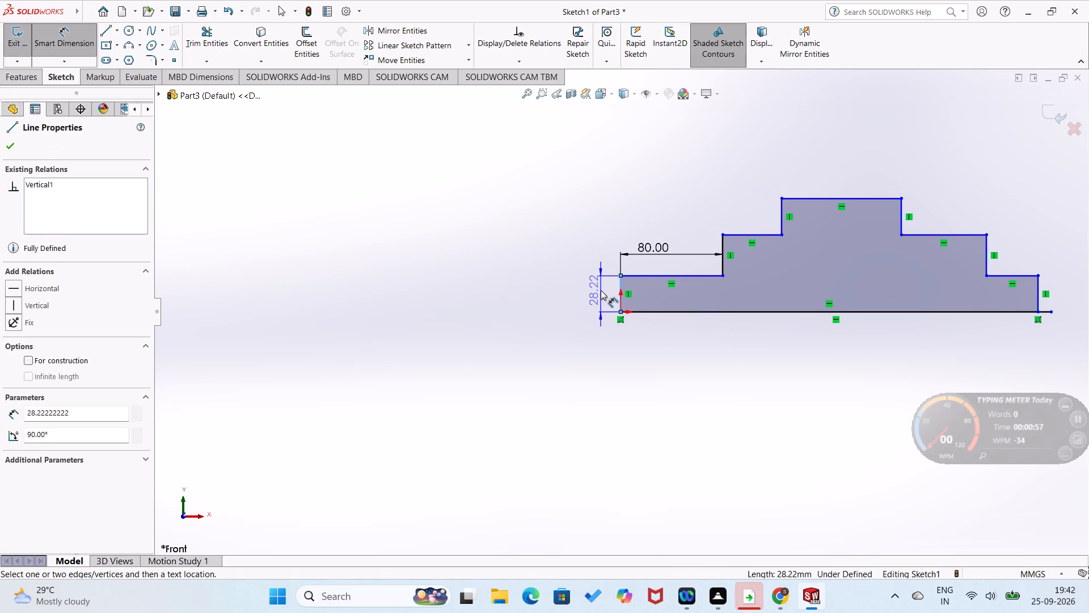
{"action": "left_click", "coordinate": [601, 290]}
{"action": "key", "text": "1"}
{"action": "key", "text": "0"}
{"action": "key", "text": "Return"}
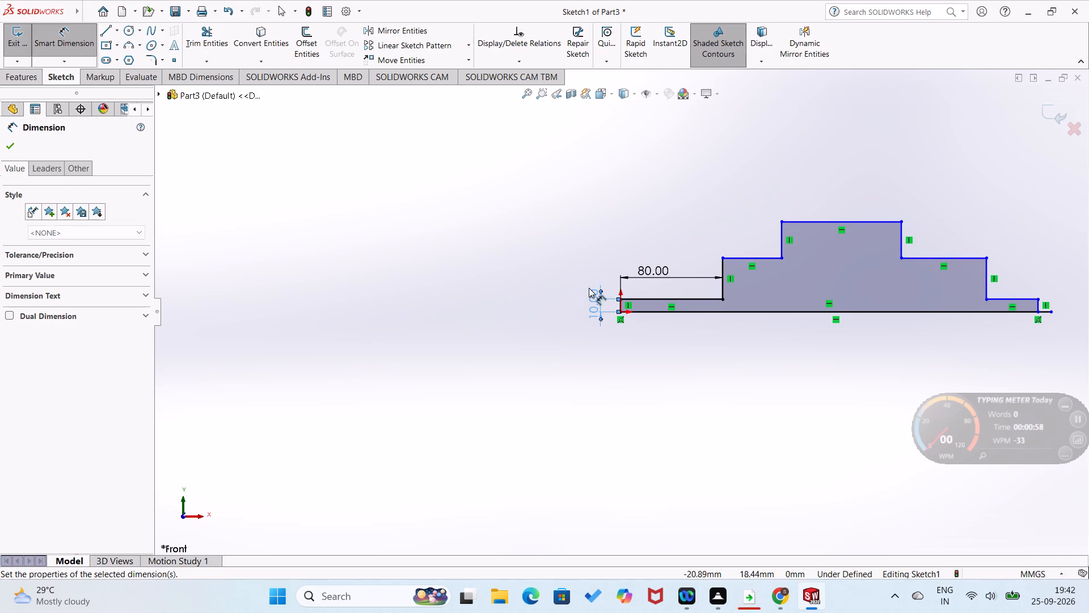
{"action": "left_click", "coordinate": [546, 287]}
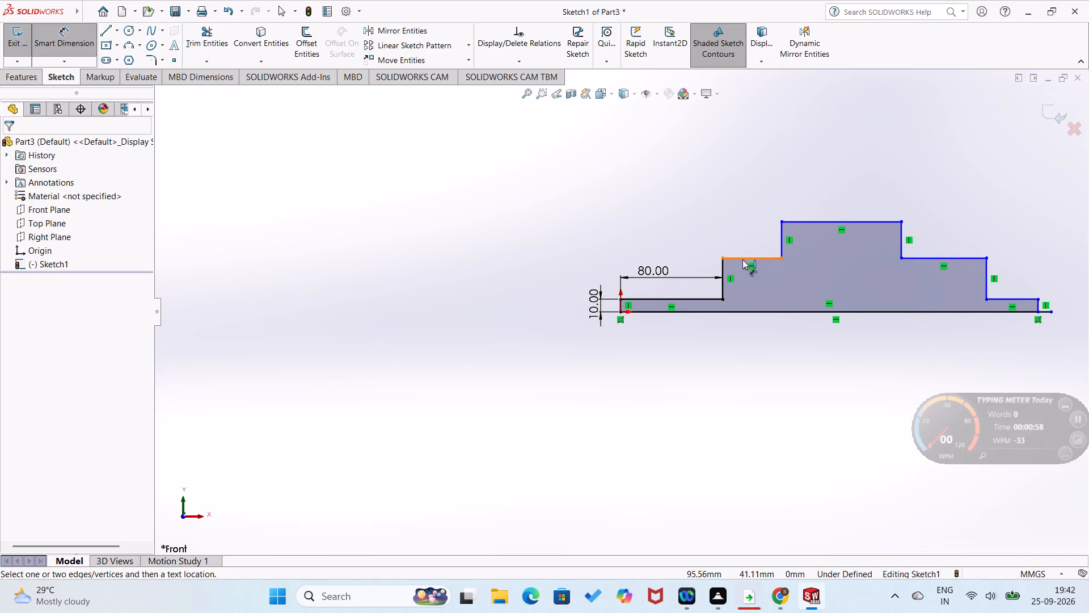
Dimension the two middle ledges, on either side of the top step, at 40 mm long each.
{"action": "left_click", "coordinate": [742, 259]}
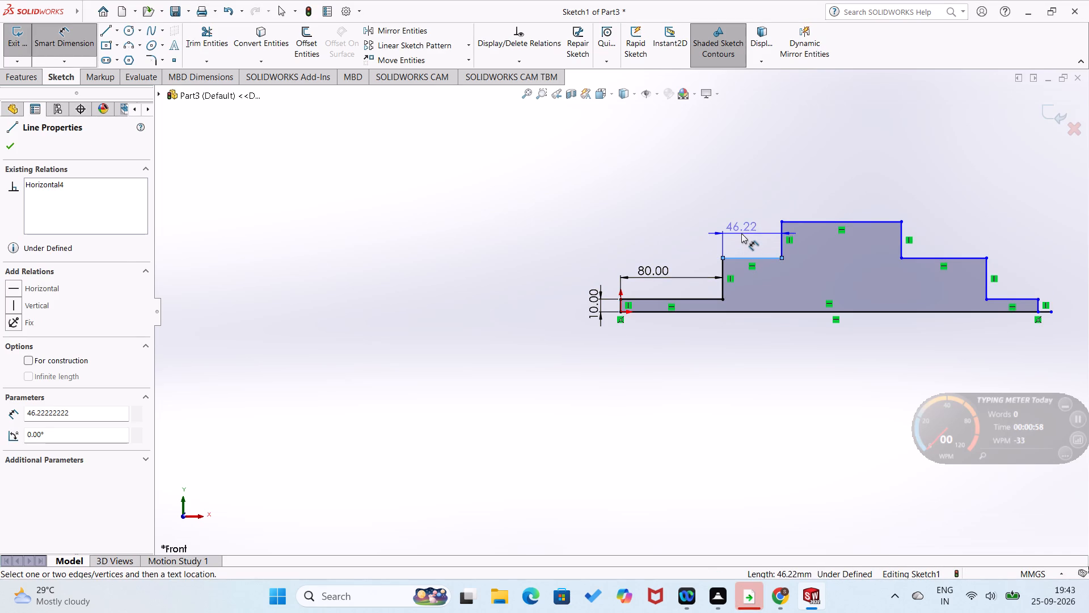
{"action": "left_click", "coordinate": [741, 233]}
{"action": "type", "text": "40"}
{"action": "key", "text": "Return"}
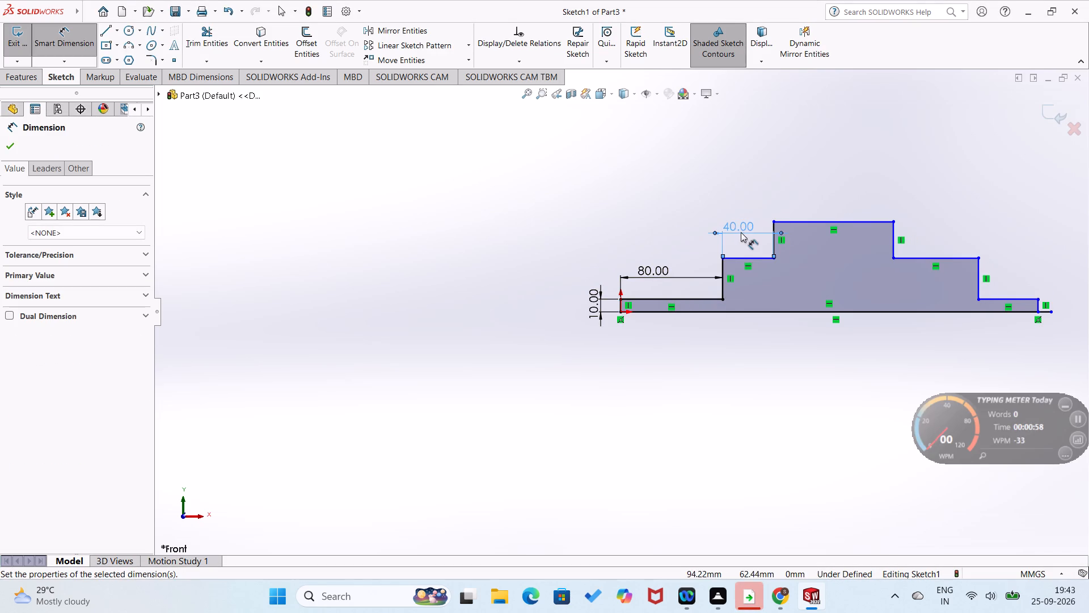
{"action": "left_click", "coordinate": [711, 223]}
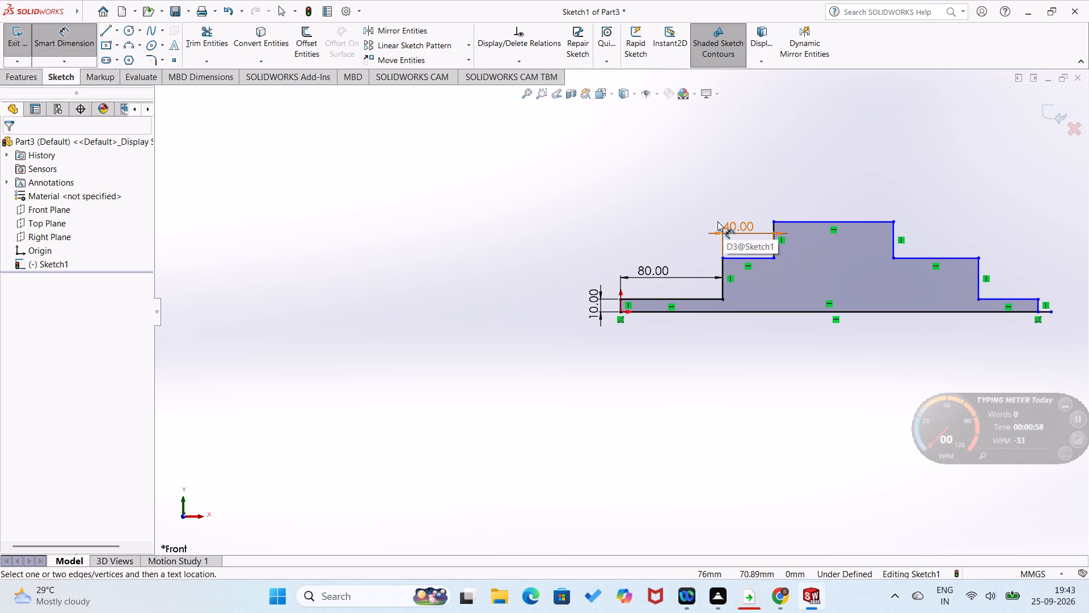
{"action": "left_click", "coordinate": [930, 256]}
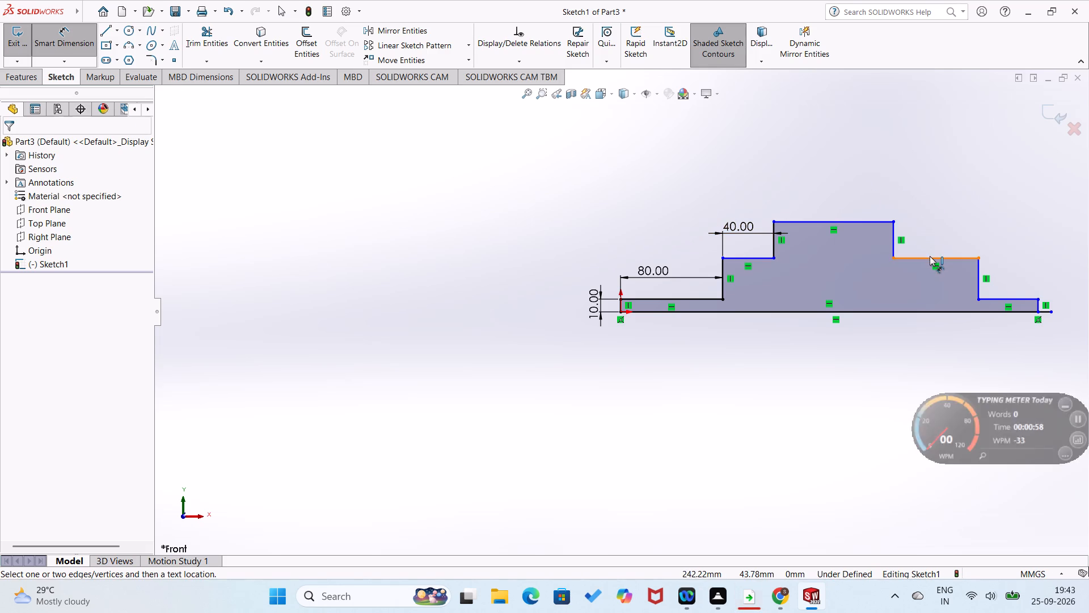
{"action": "left_click", "coordinate": [926, 234]}
{"action": "type", "text": "40"}
{"action": "key", "text": "Return"}
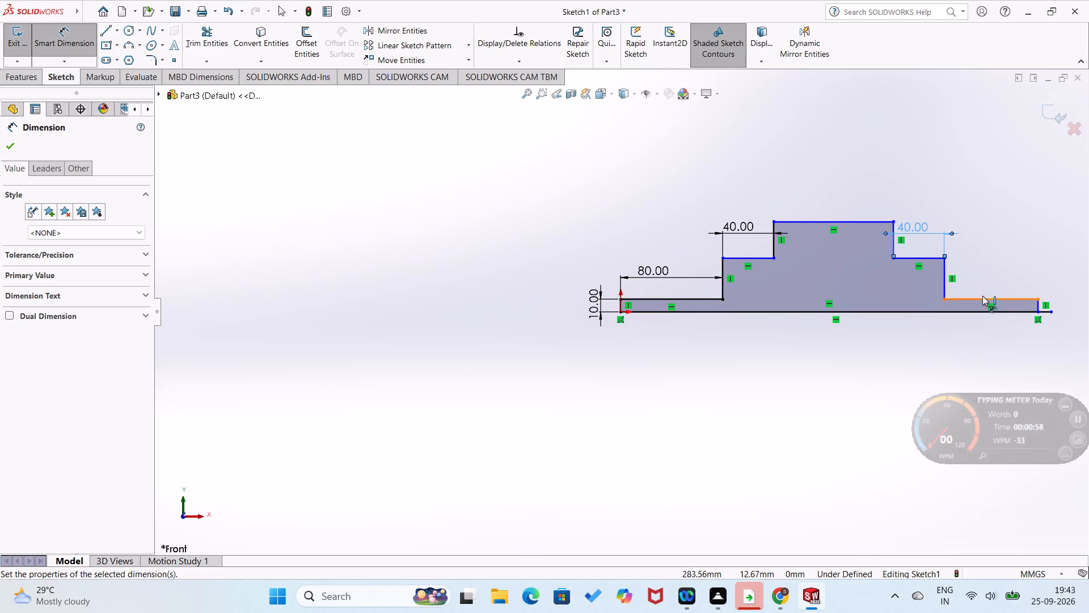
Dimension the lowest ledge at the end away from the origin at 80 mm long.
{"action": "left_click_drag", "start_coordinate": [983, 297], "coordinate": [983, 292]}
{"action": "left_click", "coordinate": [979, 276]}
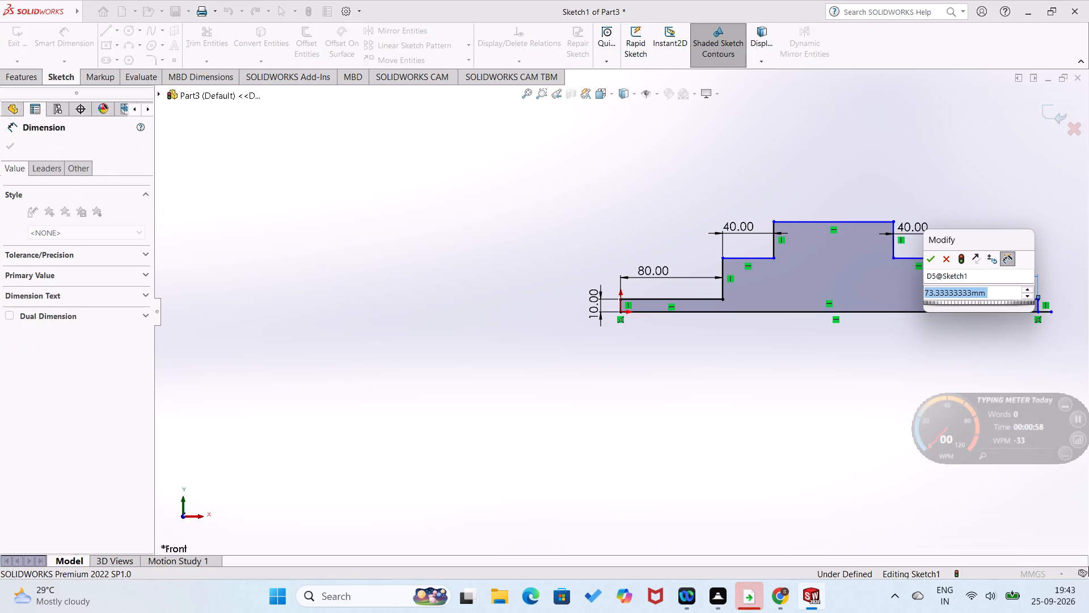
{"action": "type", "text": "80"}
{"action": "key", "text": "Return"}
{"action": "left_click", "coordinate": [968, 226]}
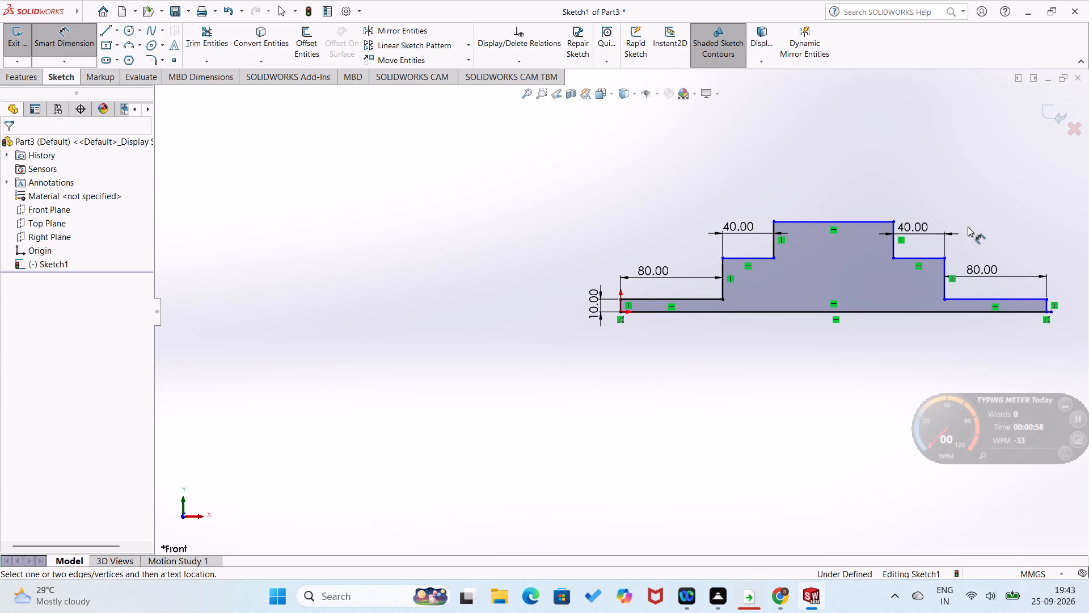
Dimension the profile's overall length at 300 mm, from the origin to its far bottom corner.
{"action": "scroll", "coordinate": [960, 228], "scroll_direction": "down", "scroll_amount": 2}
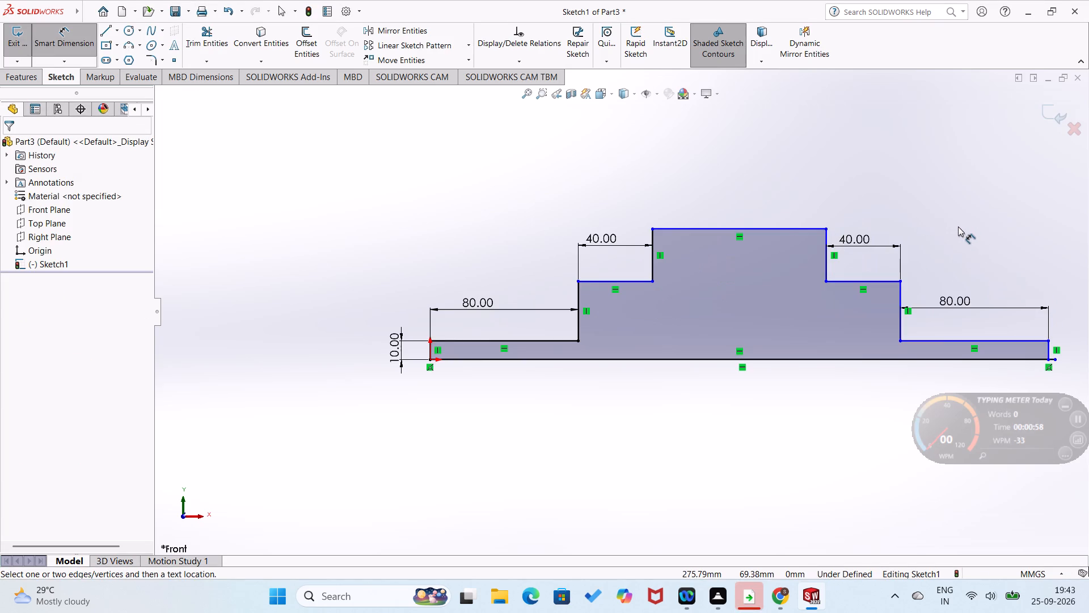
{"action": "left_click", "coordinate": [430, 358]}
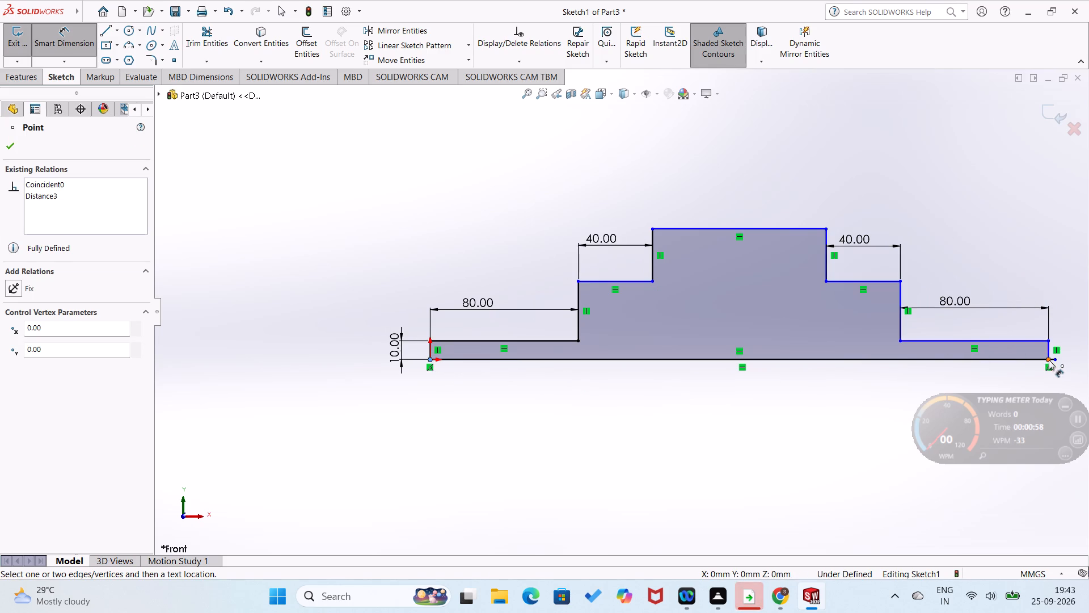
{"action": "left_click", "coordinate": [1049, 359]}
{"action": "left_click", "coordinate": [800, 389]}
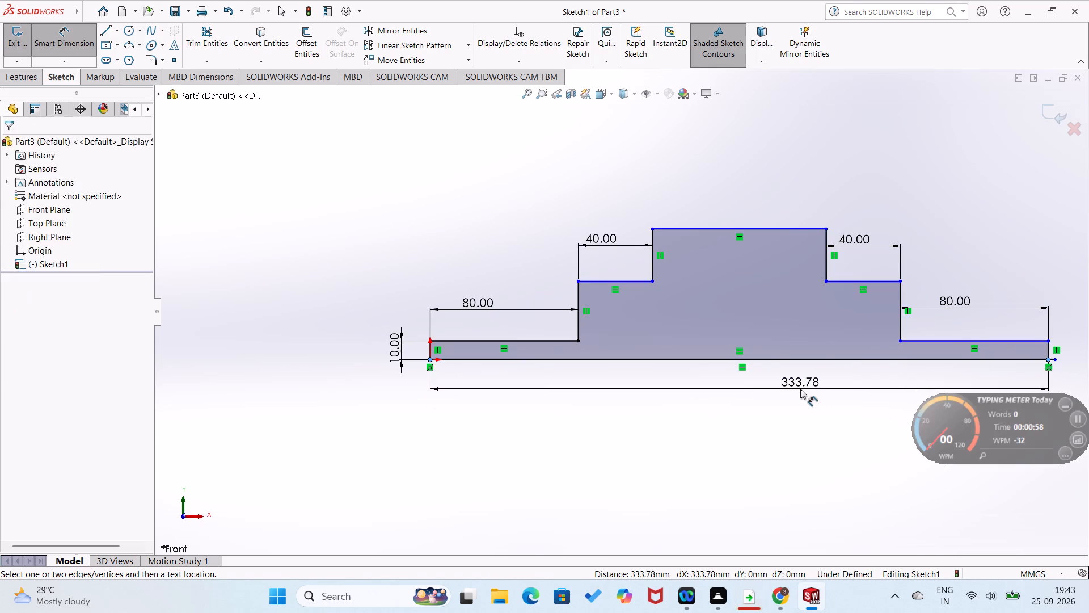
{"action": "key", "text": "3"}
{"action": "type", "text": "00"}
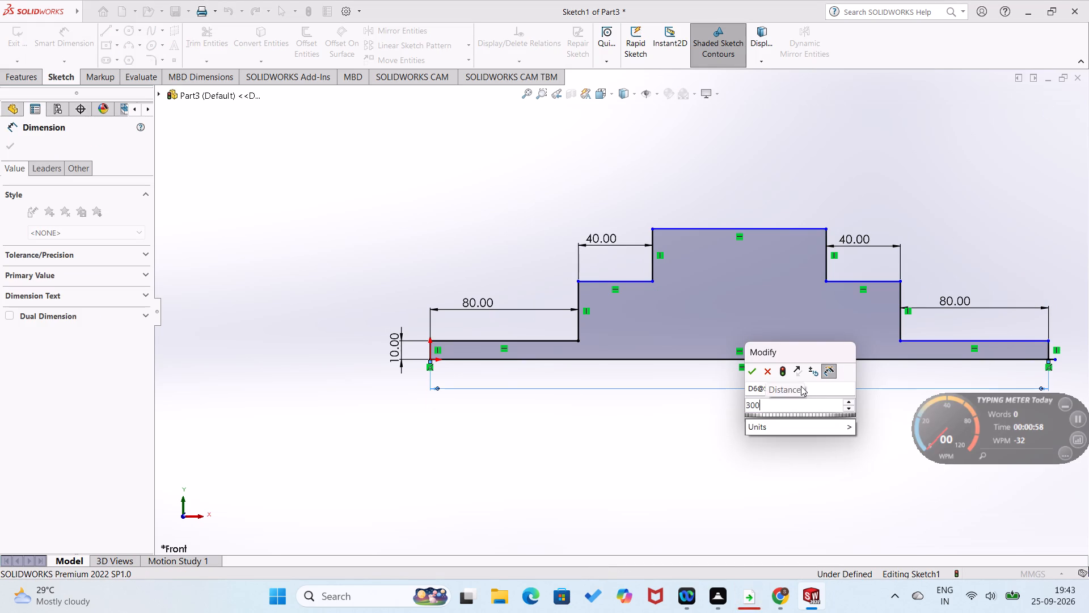
{"action": "key", "text": "Return"}
{"action": "left_click", "coordinate": [755, 444]}
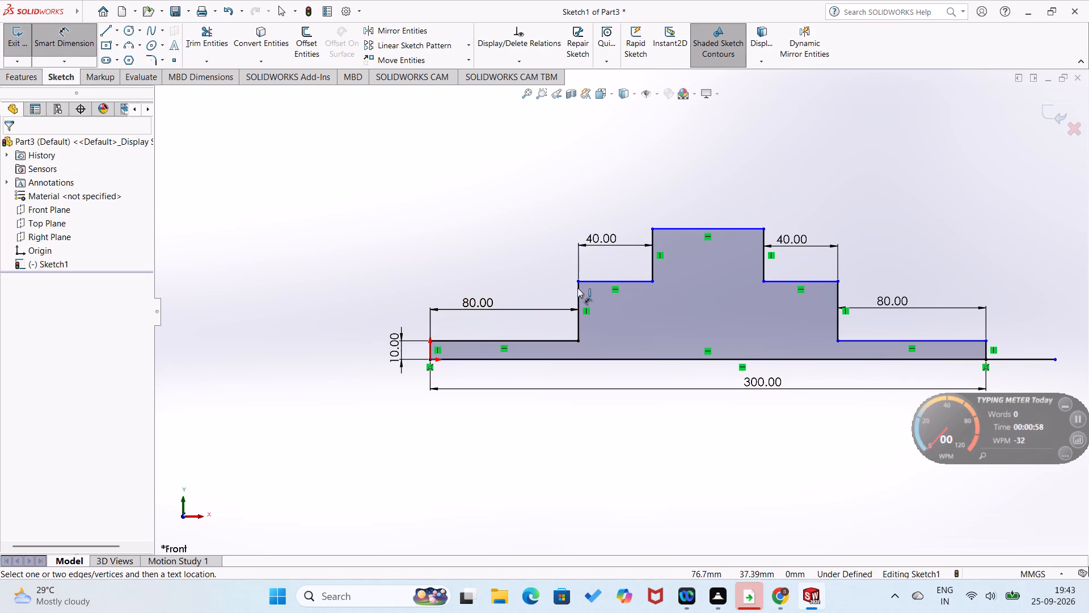
Dimension the two middle ledges, on either side of the top step, at 30 mm high each above the origin.
{"action": "left_click", "coordinate": [606, 280]}
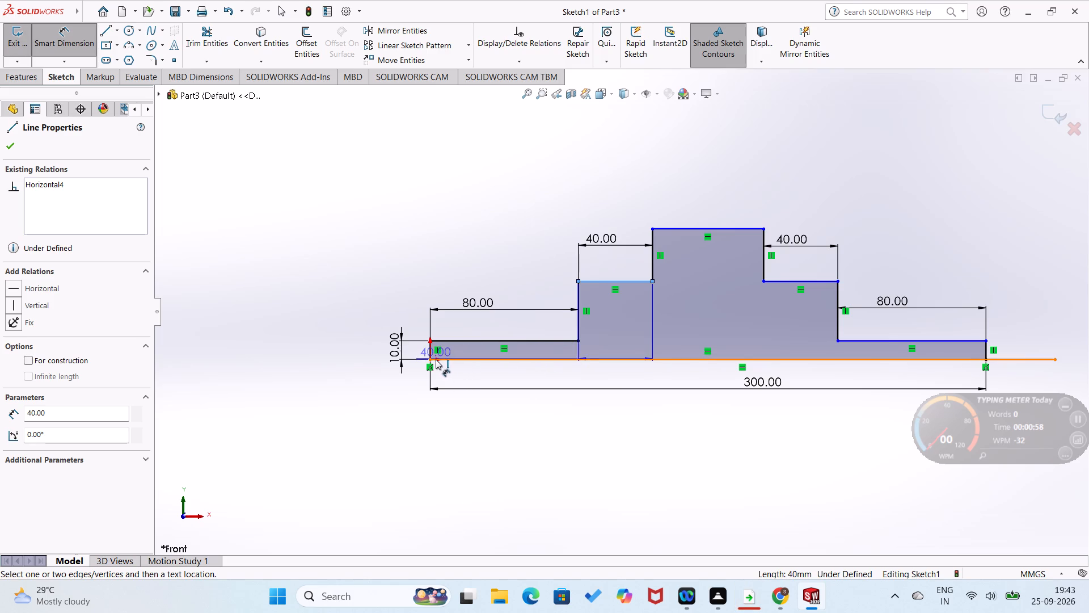
{"action": "left_click_drag", "start_coordinate": [430, 359], "coordinate": [440, 356]}
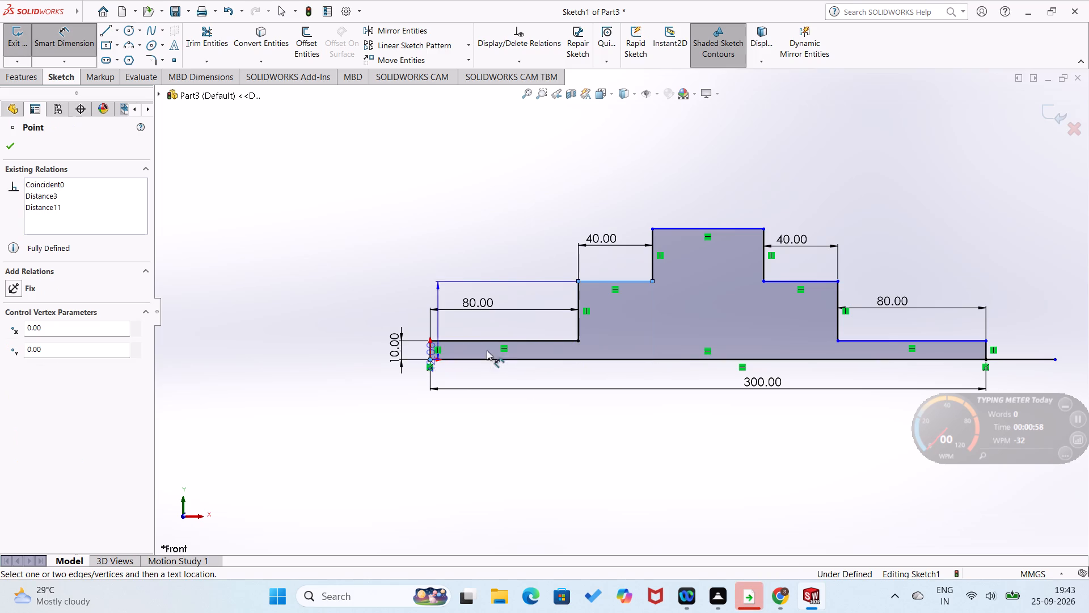
{"action": "left_click", "coordinate": [643, 334]}
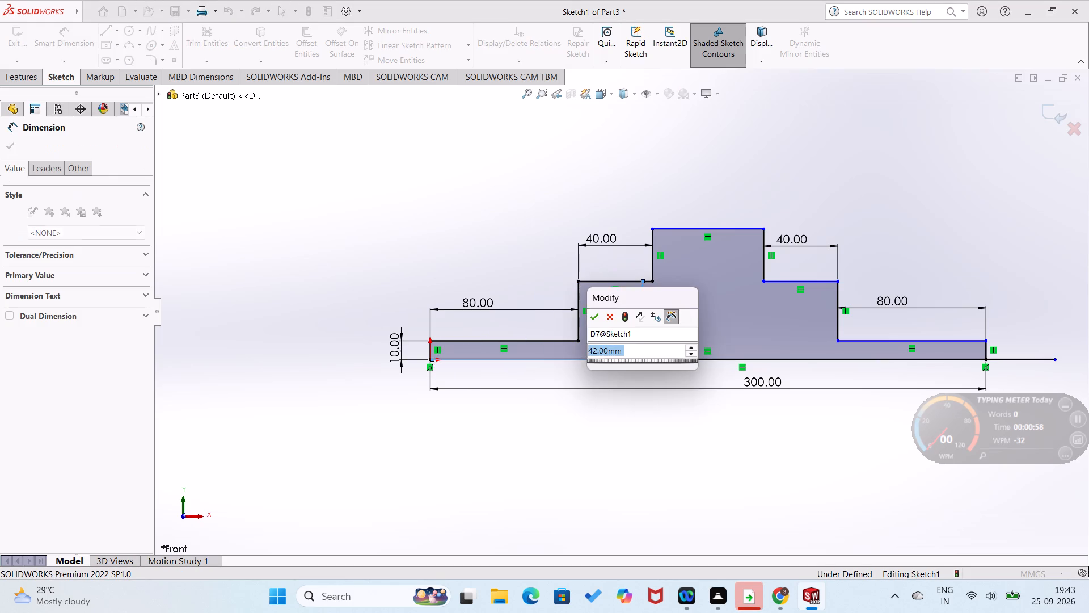
{"action": "type", "text": "30"}
{"action": "key", "text": "Return"}
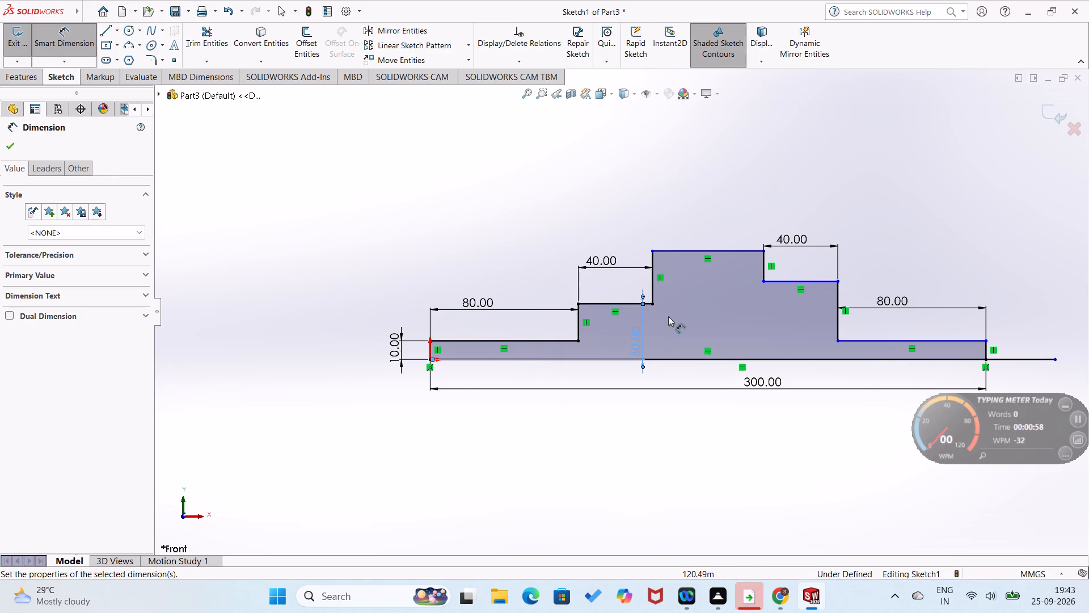
{"action": "left_click", "coordinate": [814, 283]}
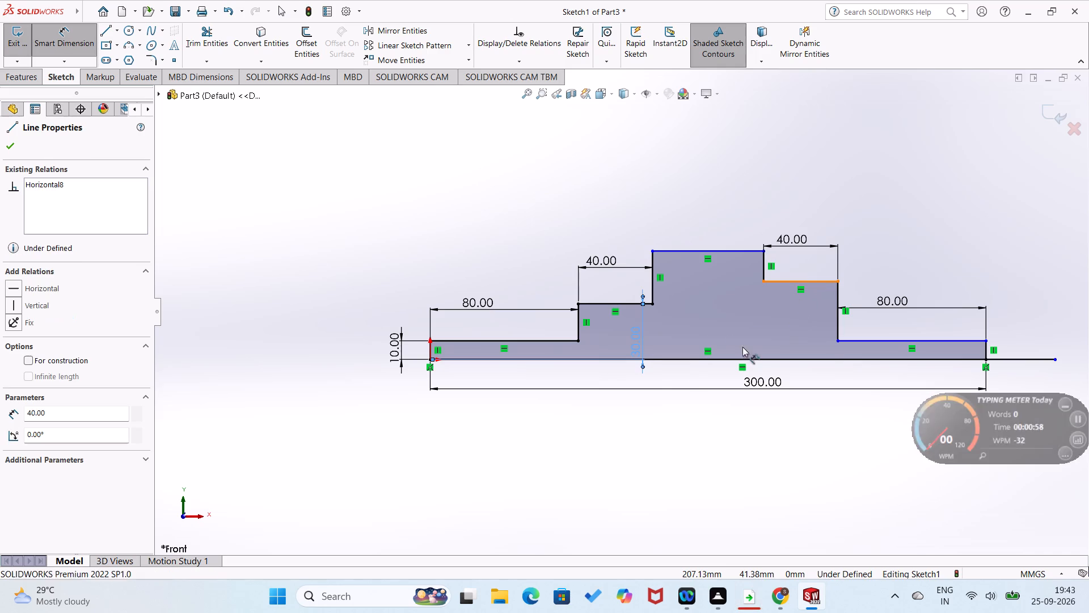
{"action": "left_click", "coordinate": [431, 360]}
{"action": "left_click", "coordinate": [812, 327]}
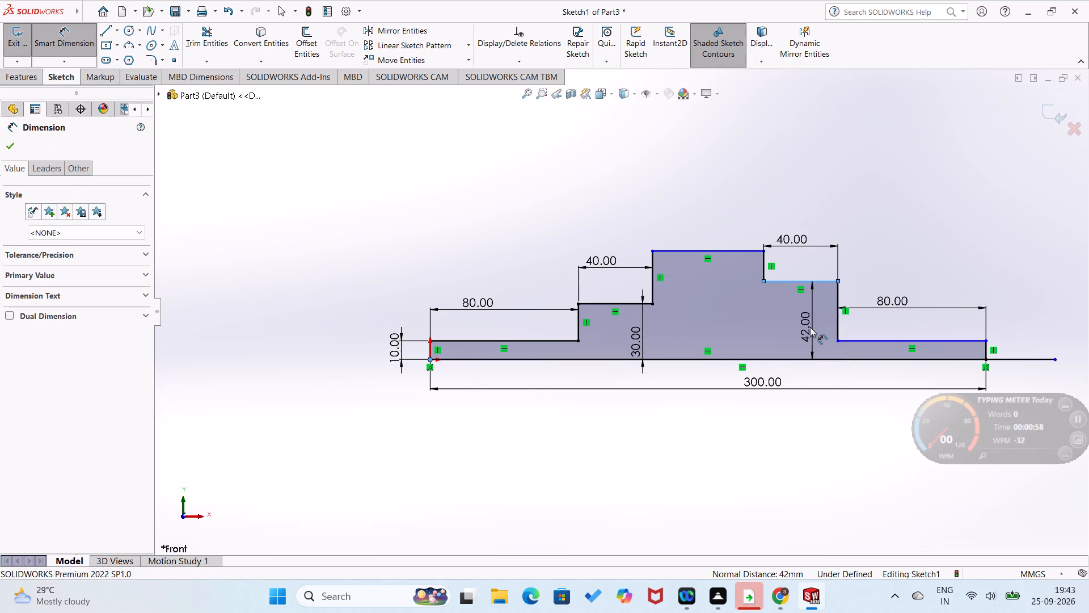
{"action": "type", "text": "30"}
{"action": "key", "text": "Return"}
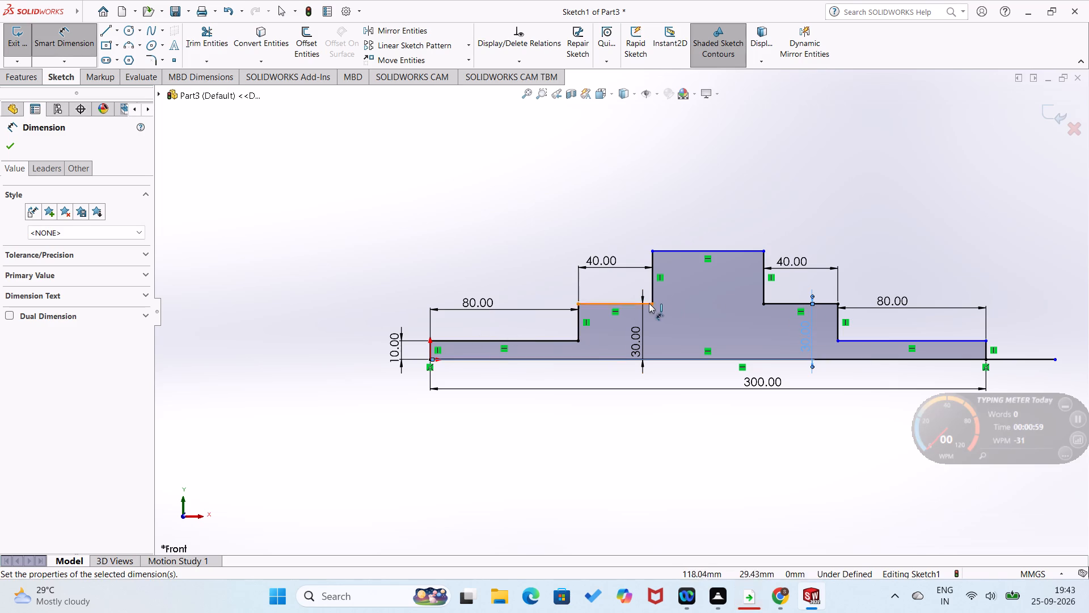
Dimension the top step's horizontal edge at 50 mm high above the origin.
{"action": "left_click", "coordinate": [663, 252]}
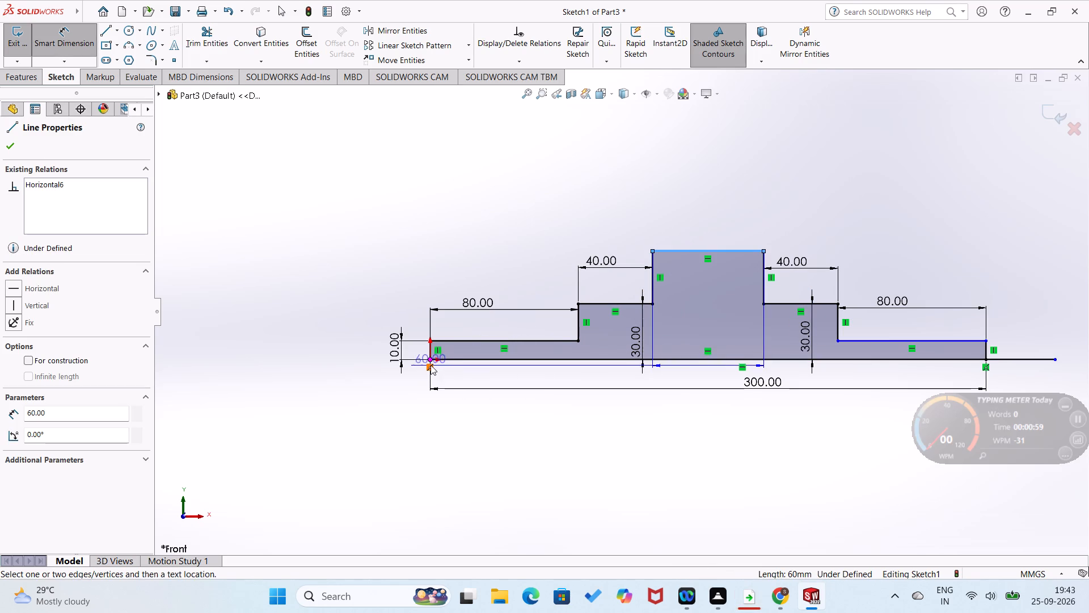
{"action": "left_click", "coordinate": [428, 359]}
{"action": "left_click", "coordinate": [698, 330]}
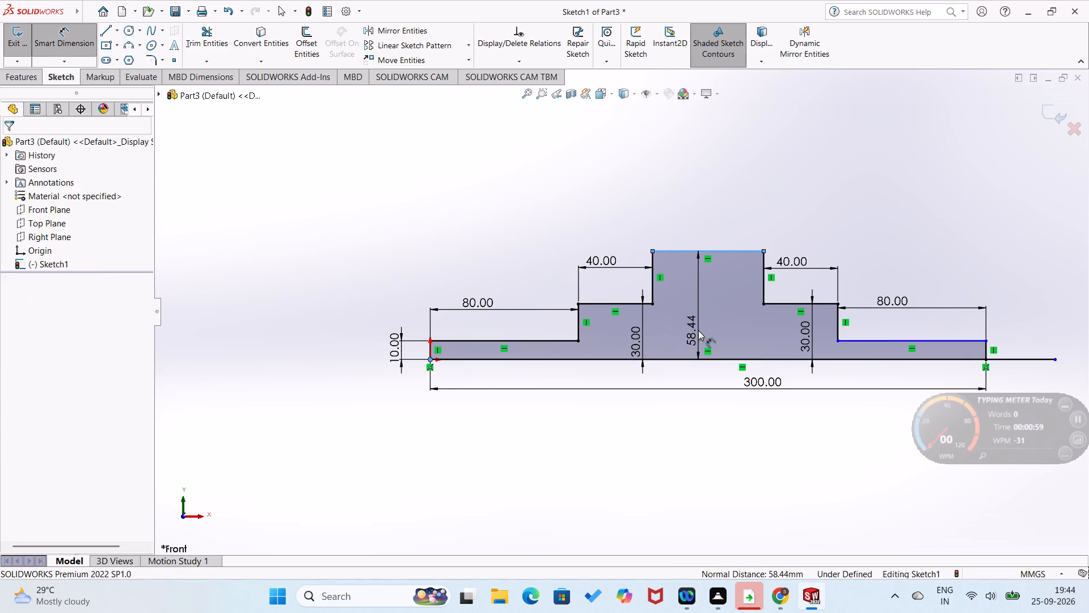
{"action": "key", "text": "2"}
{"action": "key", "text": "BackSpace"}
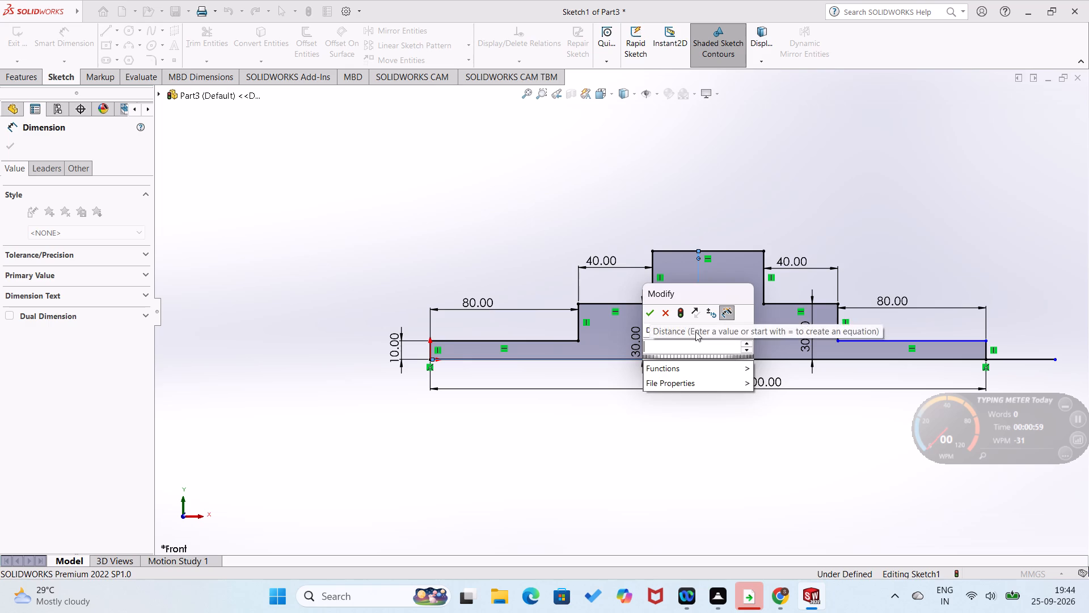
{"action": "type", "text": "50"}
{"action": "key", "text": "Return"}
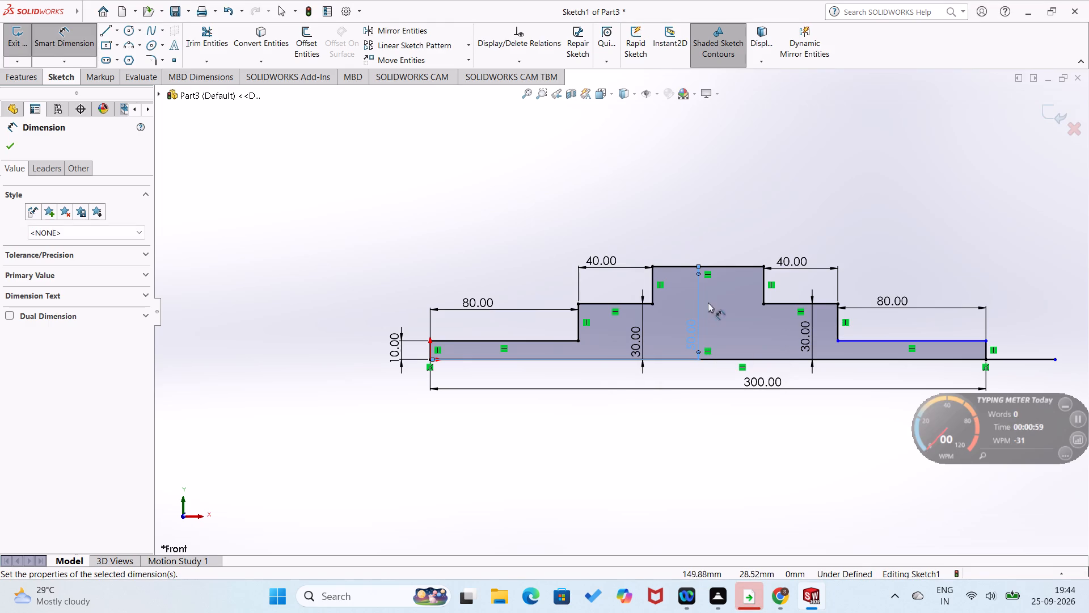
{"action": "left_click", "coordinate": [687, 441]}
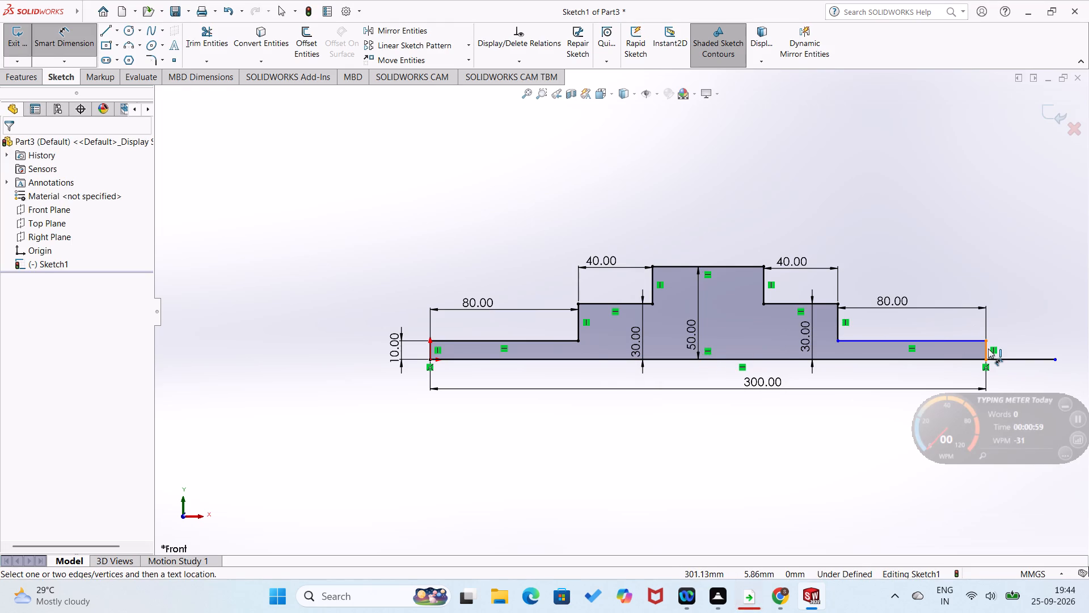
Dimension the vertical end edge away from the origin at 10 mm high.
{"action": "left_click", "coordinate": [986, 350]}
{"action": "left_click", "coordinate": [1008, 345]}
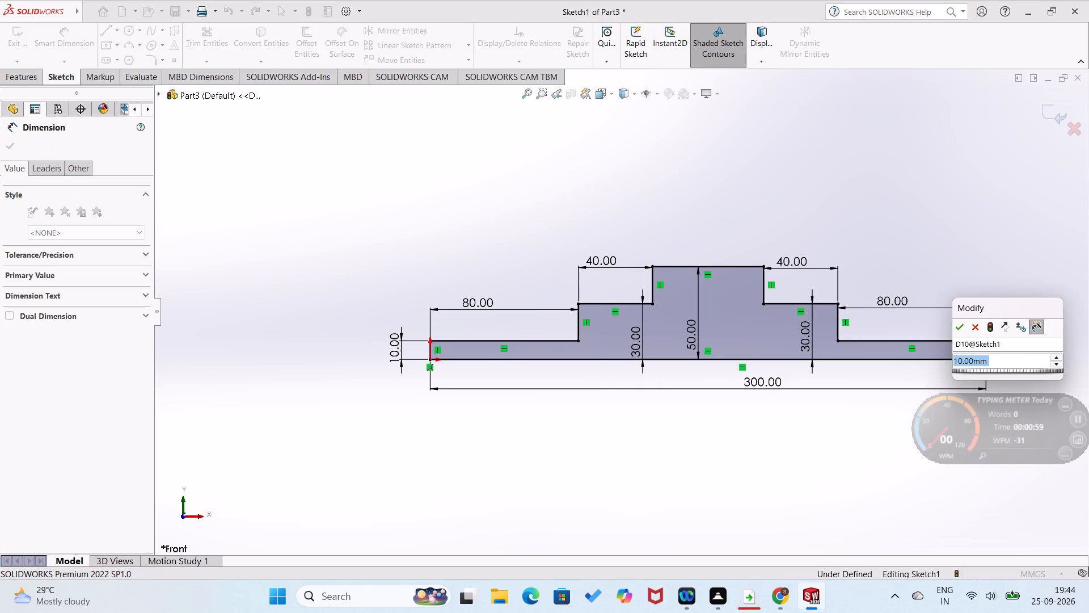
{"action": "left_click", "coordinate": [963, 329]}
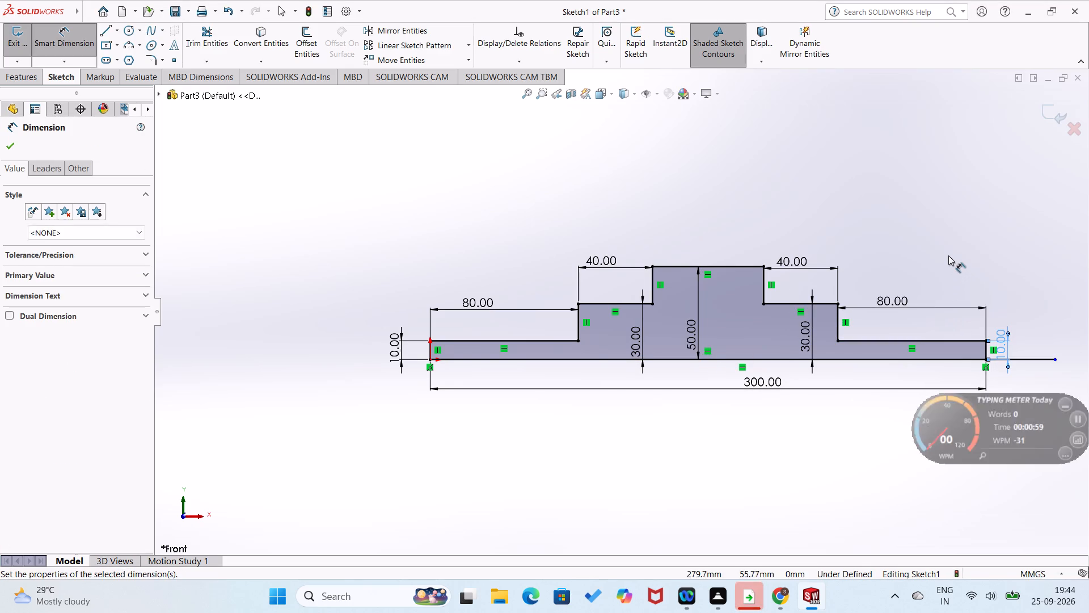
{"action": "left_click", "coordinate": [948, 255]}
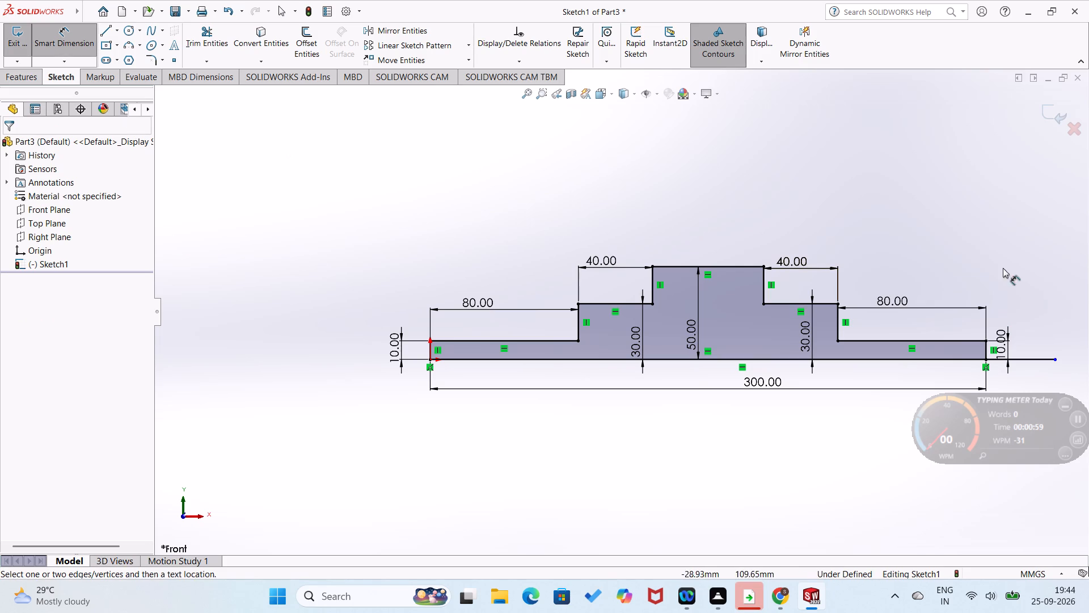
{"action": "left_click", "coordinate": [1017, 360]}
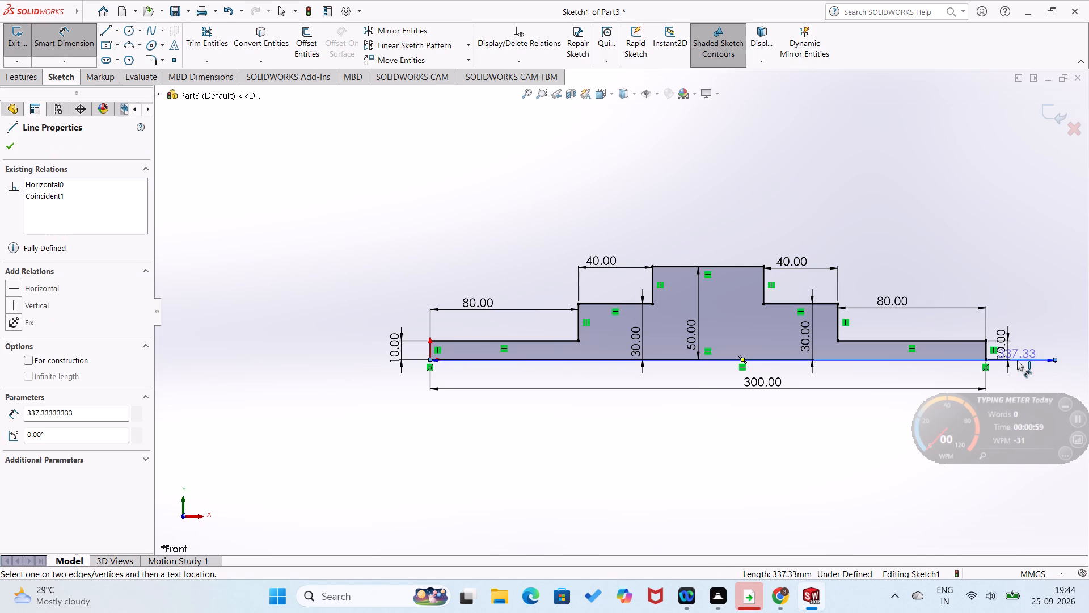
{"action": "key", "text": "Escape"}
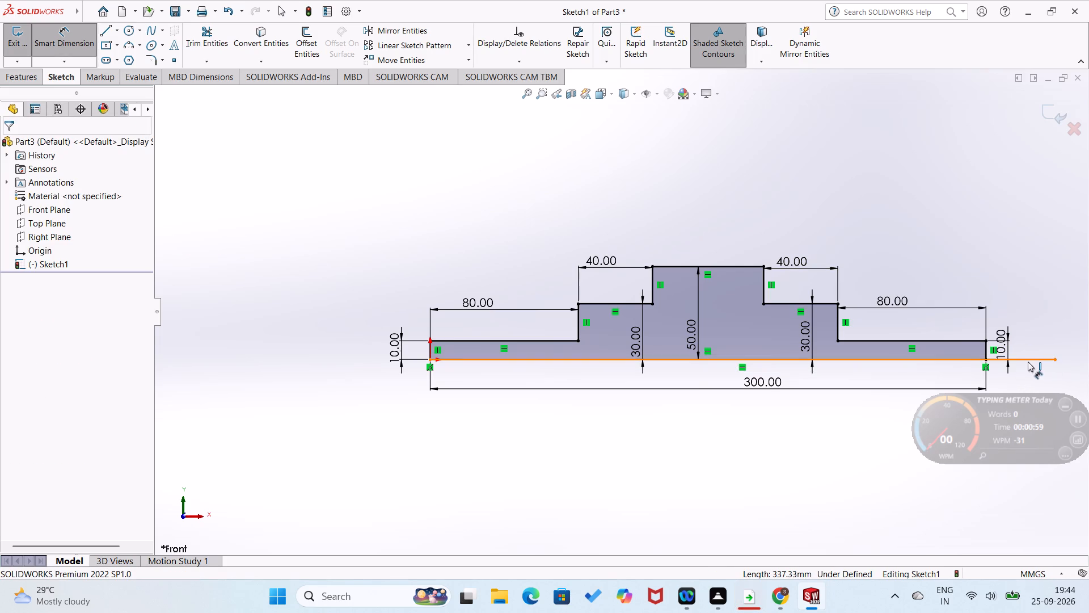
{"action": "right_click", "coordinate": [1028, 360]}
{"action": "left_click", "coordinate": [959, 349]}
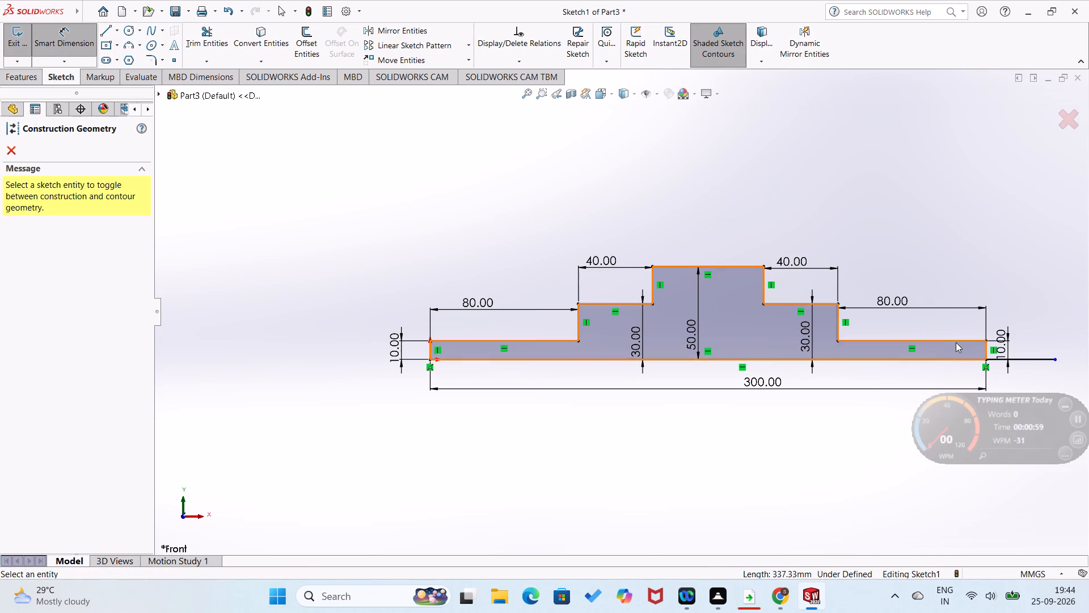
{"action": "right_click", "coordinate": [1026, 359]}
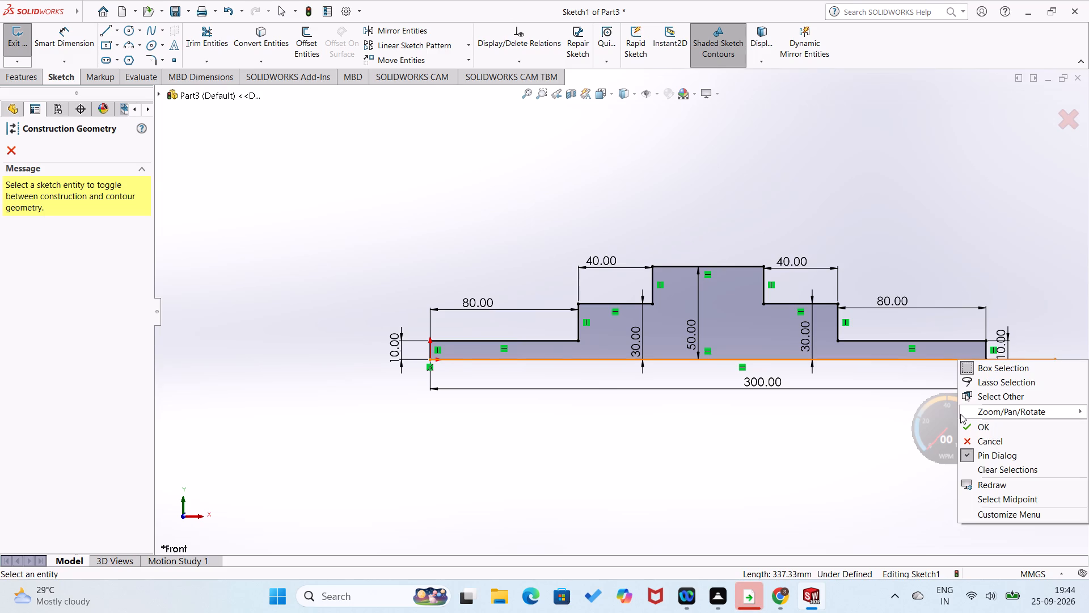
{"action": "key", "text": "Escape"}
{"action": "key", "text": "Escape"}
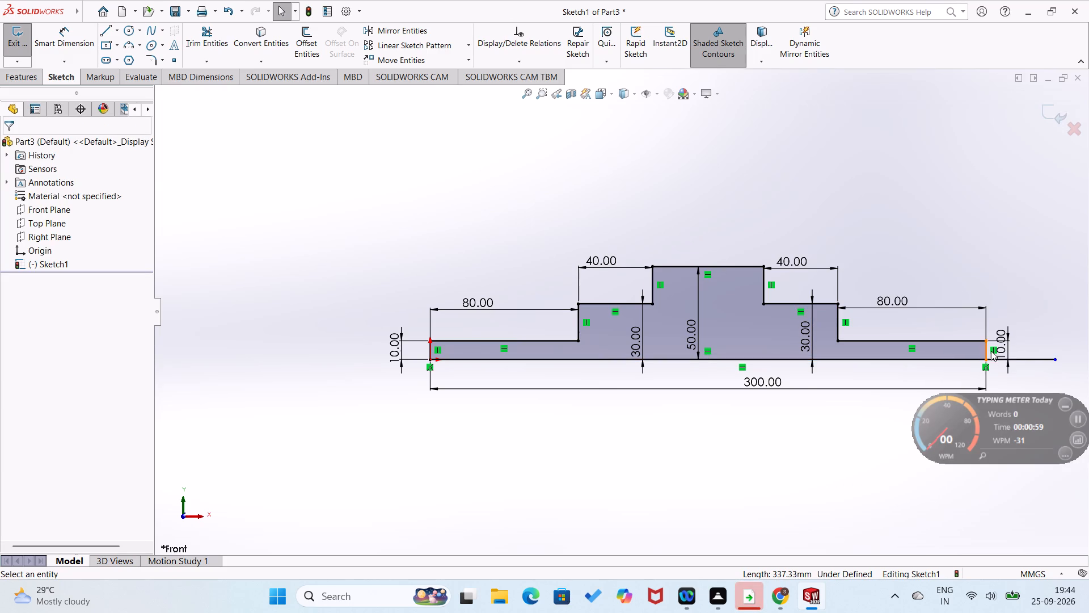
Convert the long base line that extends past the profile's far end to construction geometry.
{"action": "right_click", "coordinate": [1037, 359]}
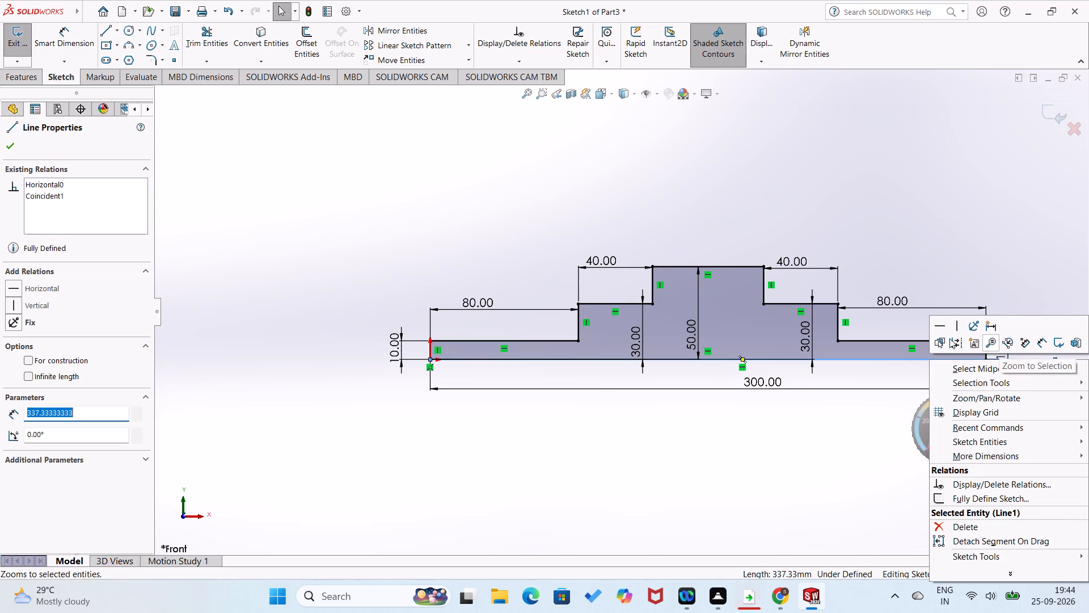
{"action": "left_click", "coordinate": [960, 343]}
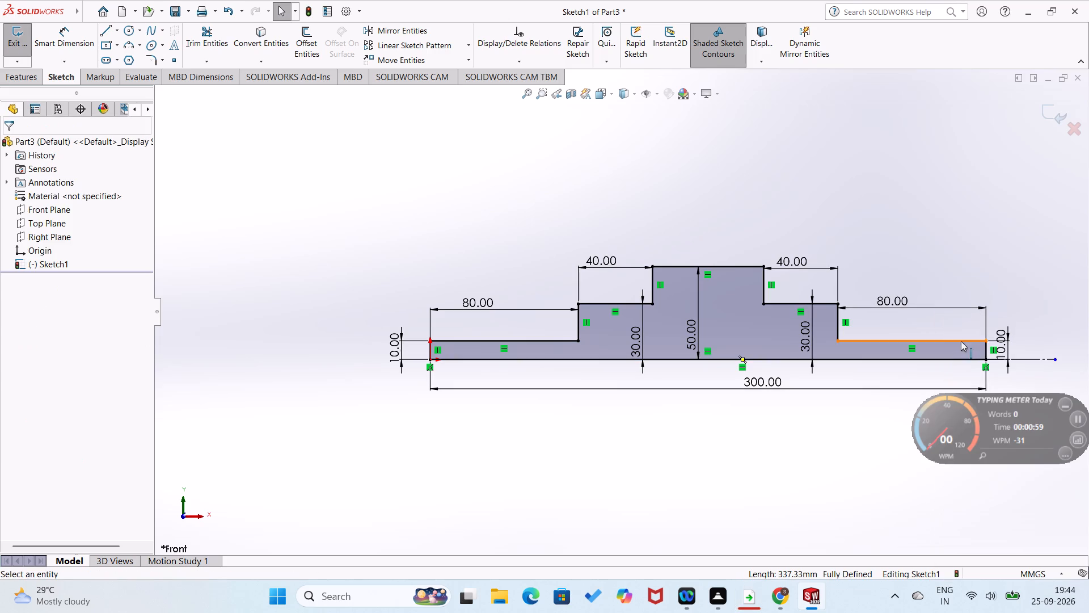
{"action": "left_click", "coordinate": [951, 291]}
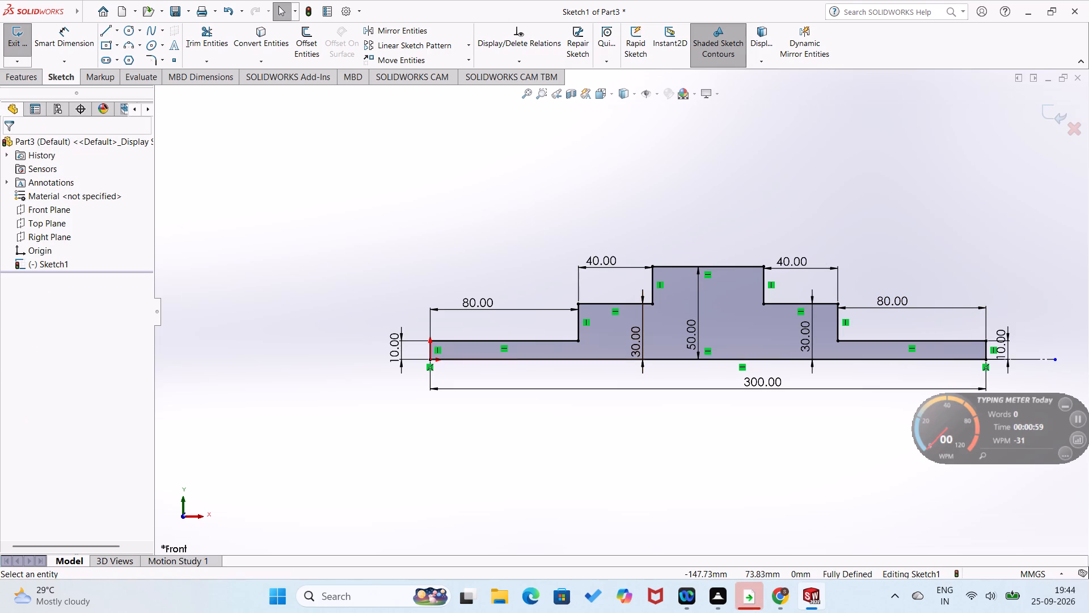
Revolve the stepped profile 360 degrees about the construction base line.
{"action": "left_click", "coordinate": [20, 81]}
{"action": "left_click", "coordinate": [56, 57]}
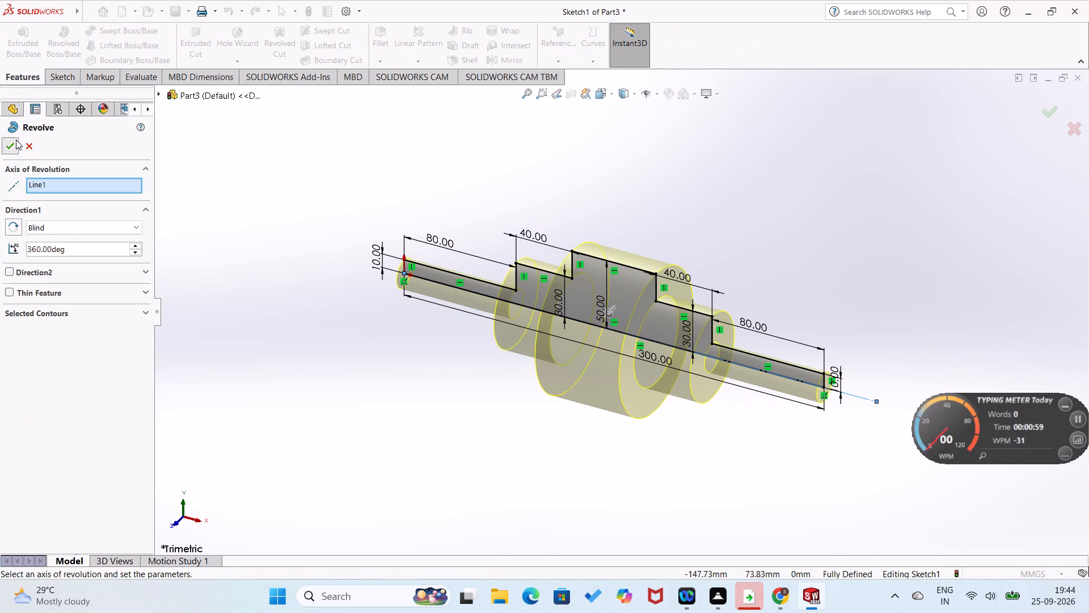
{"action": "left_click", "coordinate": [16, 140]}
{"action": "left_click", "coordinate": [258, 268]}
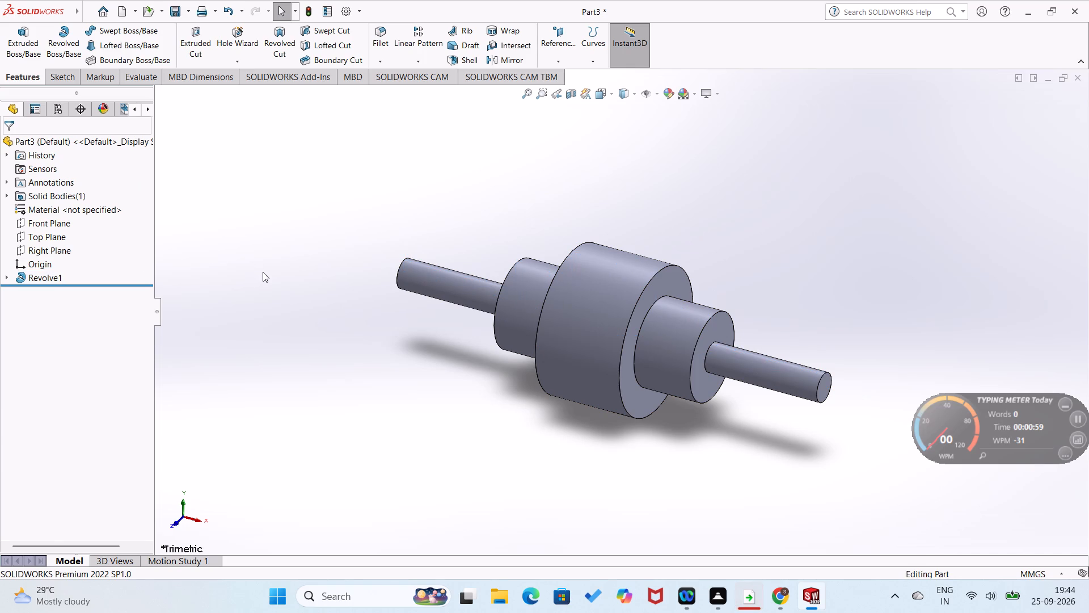
Chamfer the outer edge of the middle-diameter step at the origin end, 3 mm at 45 degrees.
{"action": "middle_click_drag", "start_coordinate": [279, 307], "coordinate": [438, 367]}
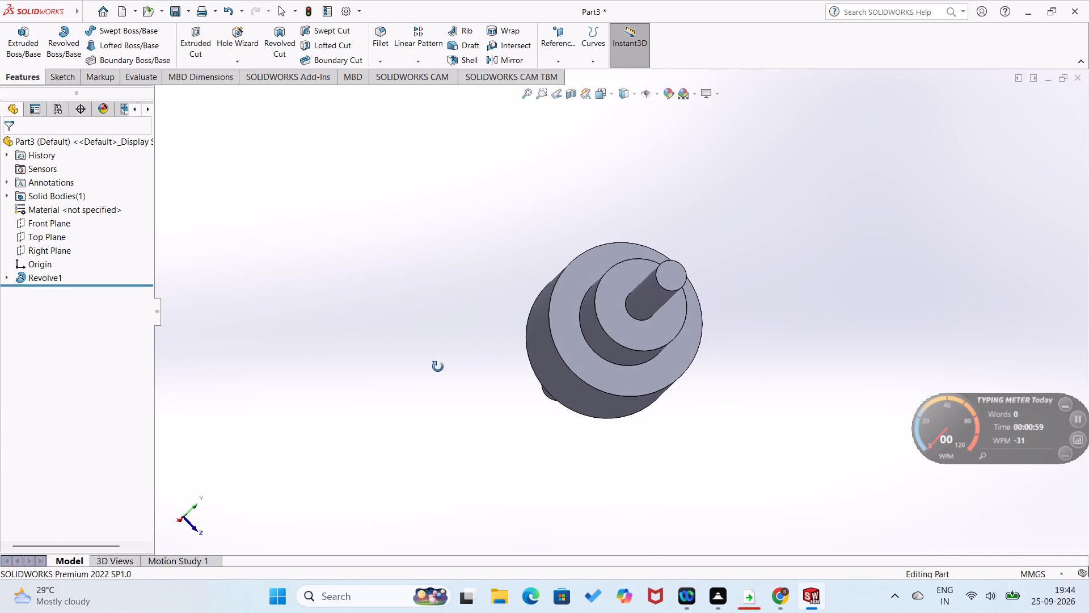
{"action": "middle_click_drag", "start_coordinate": [438, 367], "coordinate": [386, 460]}
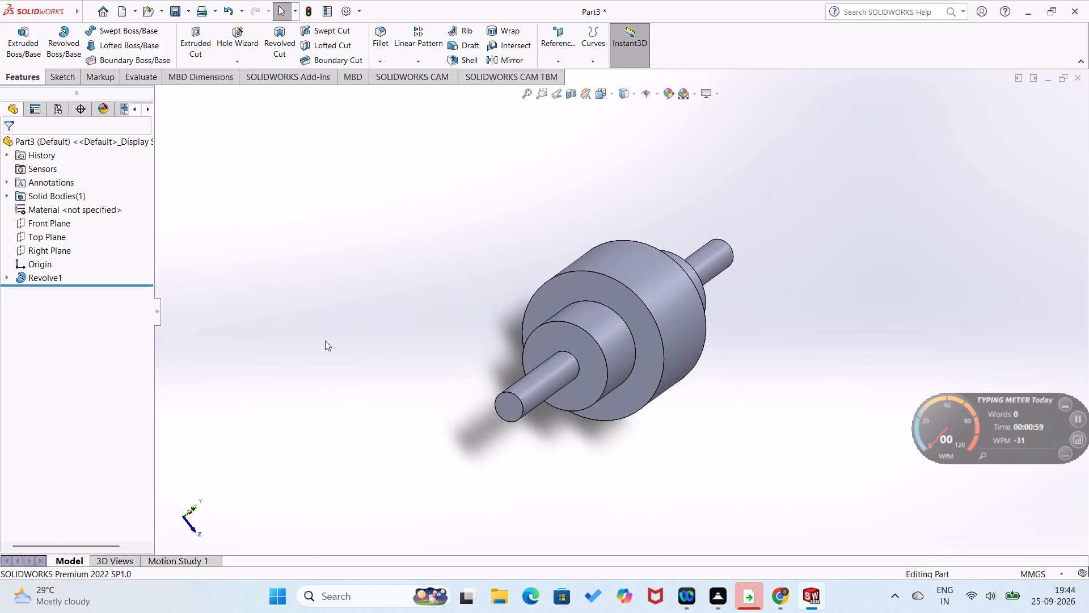
{"action": "middle_click_drag", "start_coordinate": [334, 335], "coordinate": [313, 345]}
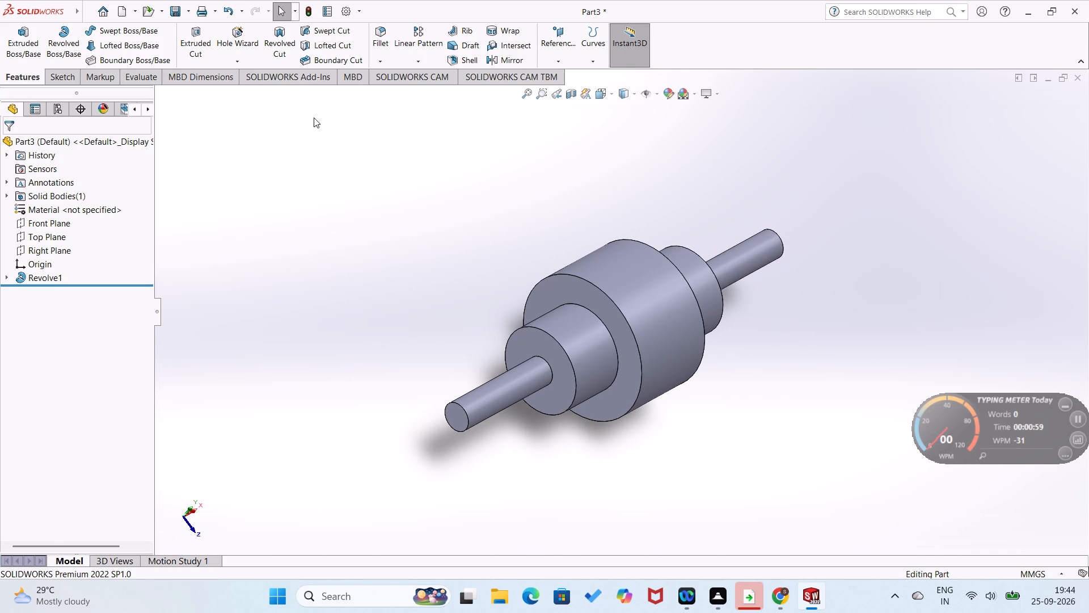
{"action": "left_click", "coordinate": [372, 65]}
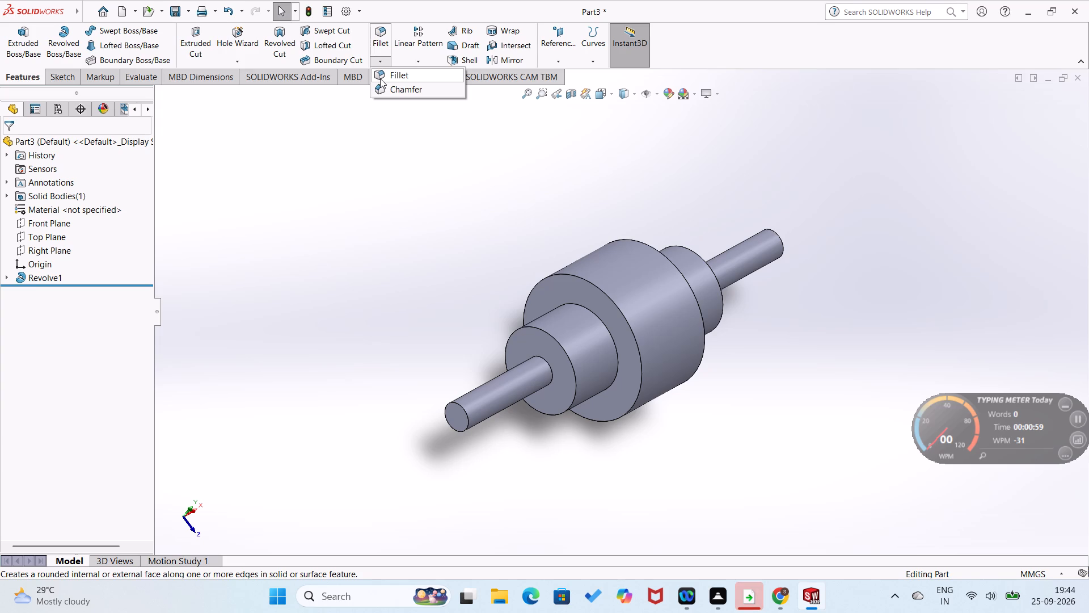
{"action": "left_click", "coordinate": [395, 95]}
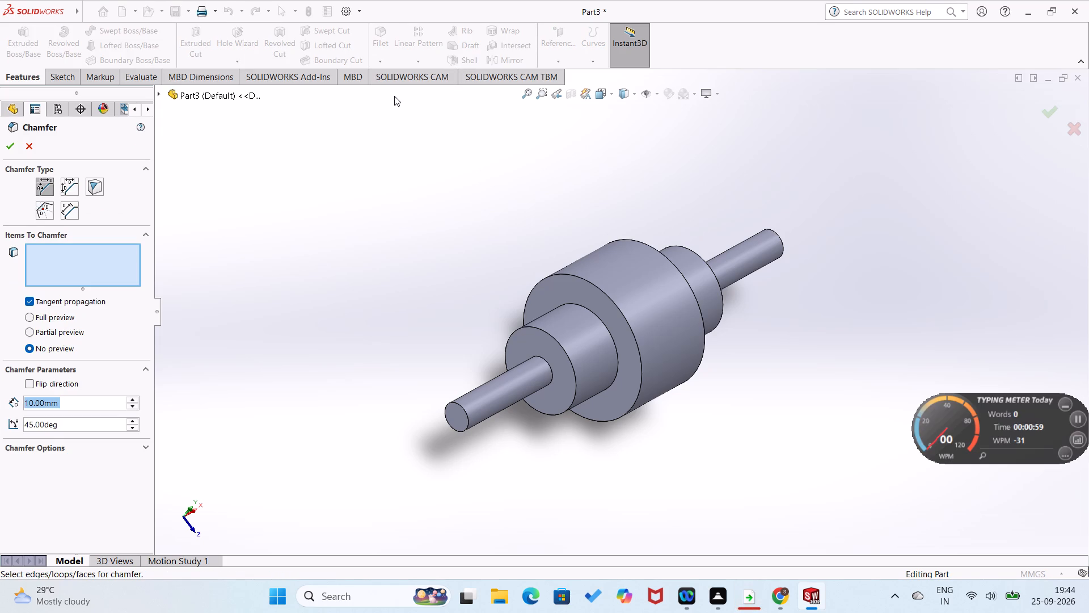
{"action": "key", "text": "3"}
{"action": "key", "text": "Return"}
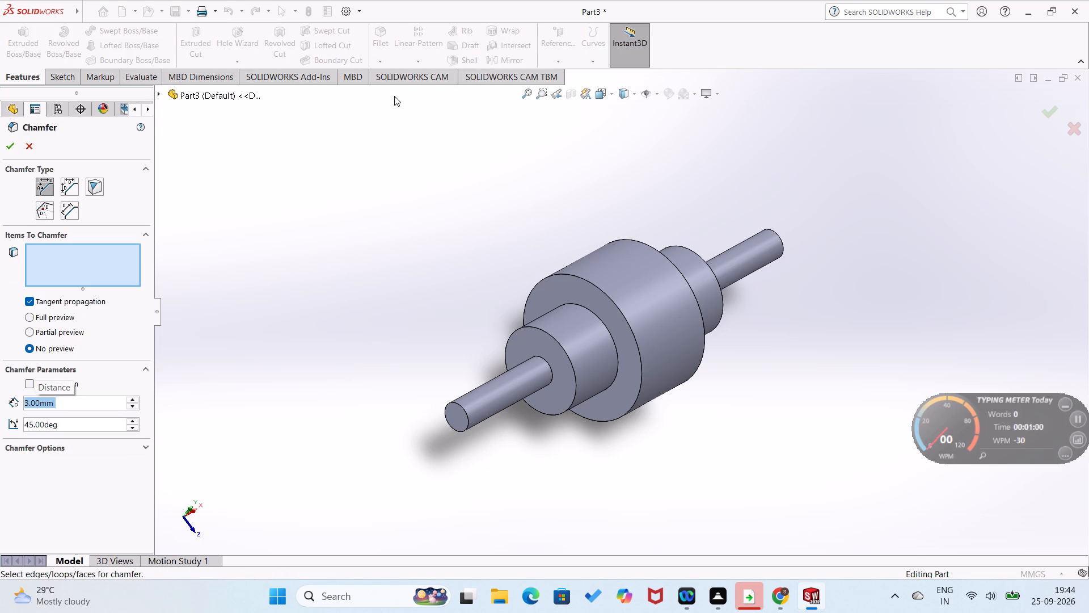
{"action": "left_click", "coordinate": [572, 362]}
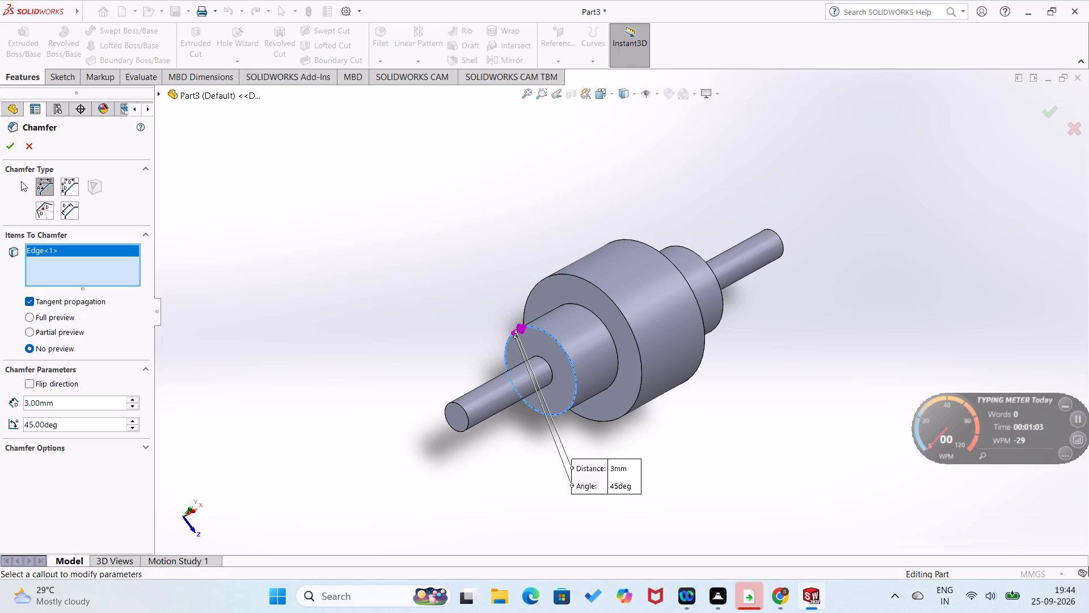
{"action": "left_click", "coordinate": [5, 143]}
{"action": "left_click", "coordinate": [258, 251]}
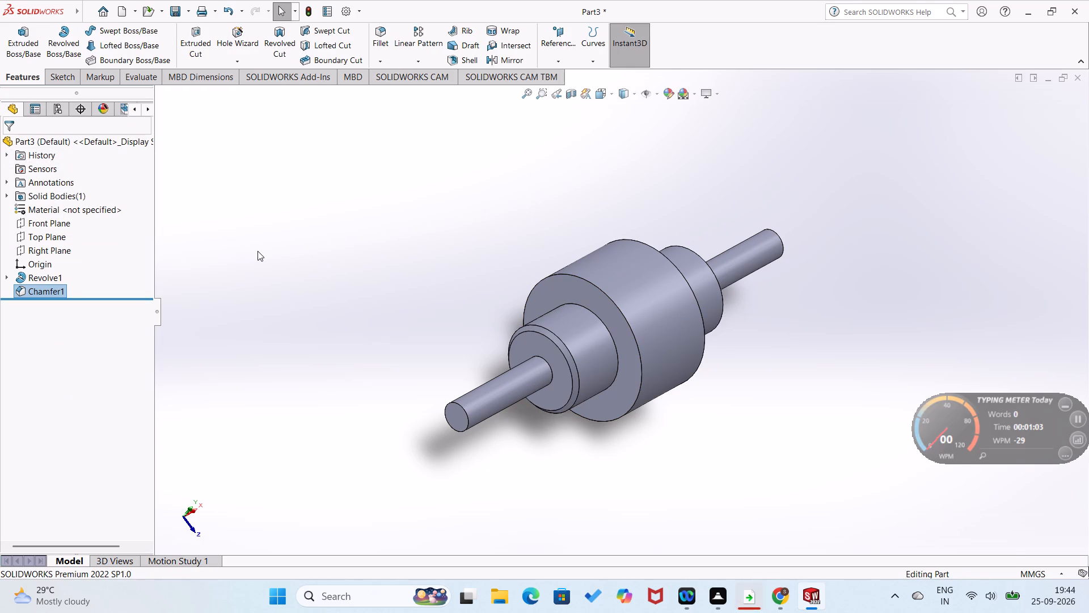
Chamfer the outer edge of the middle-diameter step at the end away from the origin, 3 mm at 45 degrees.
{"action": "middle_click_drag", "start_coordinate": [348, 264], "coordinate": [240, 324]}
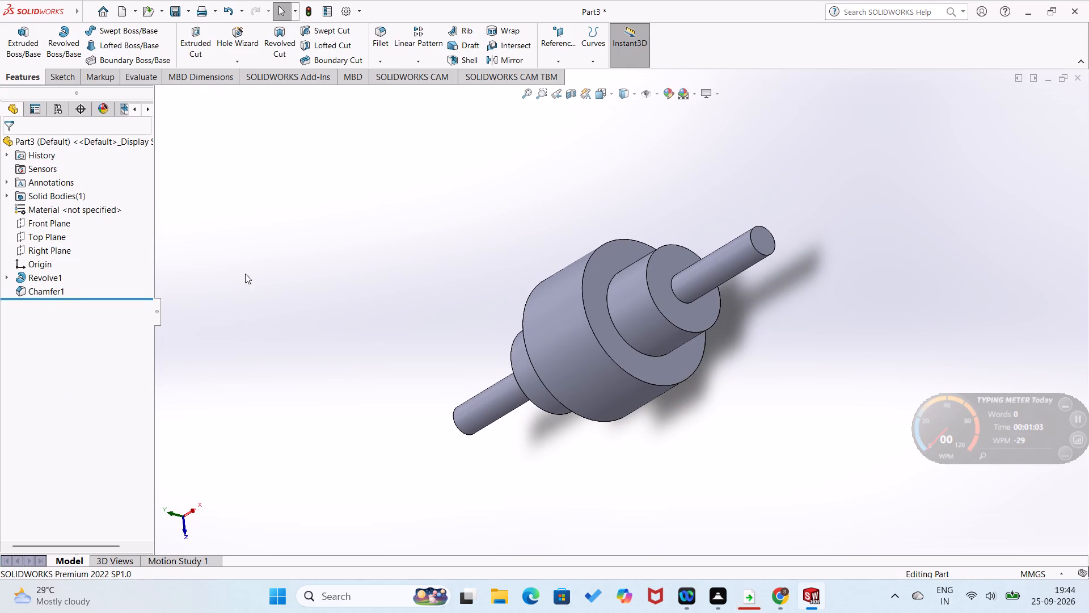
{"action": "left_click", "coordinate": [382, 63]}
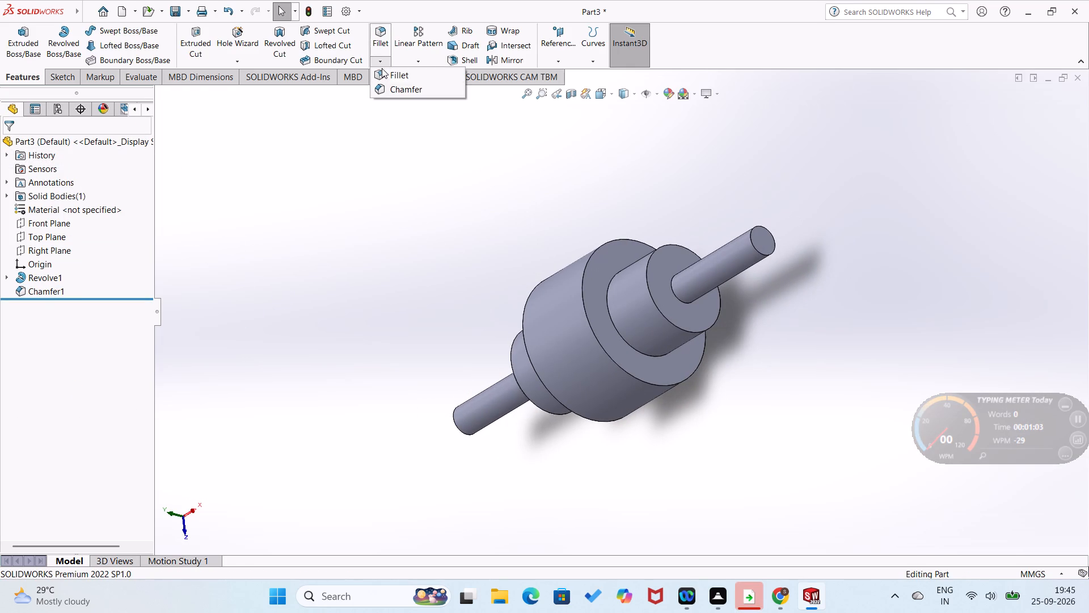
{"action": "left_click", "coordinate": [386, 89]}
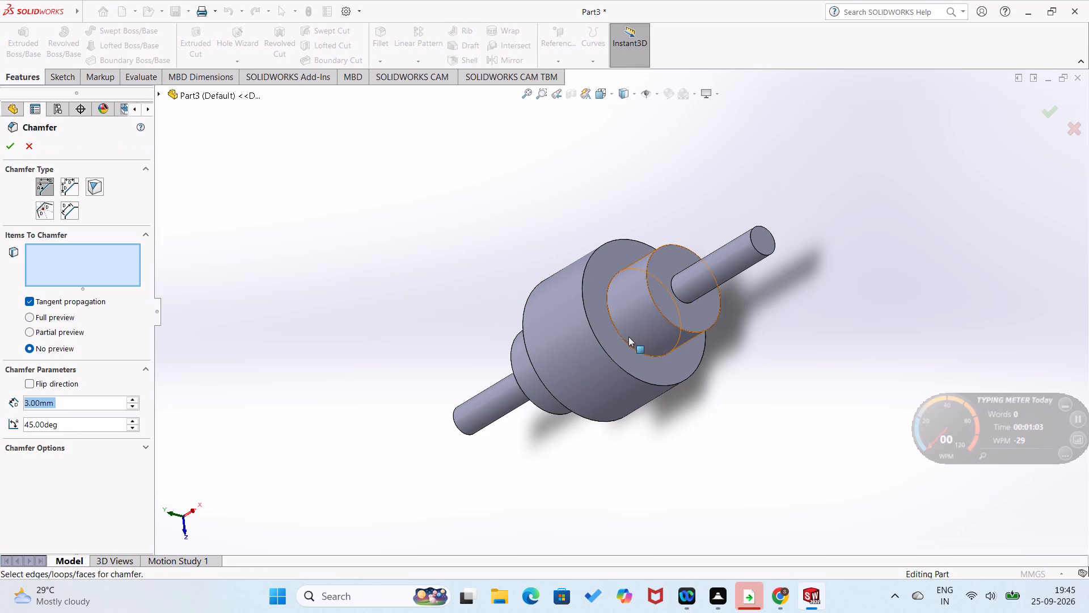
{"action": "left_click", "coordinate": [671, 322]}
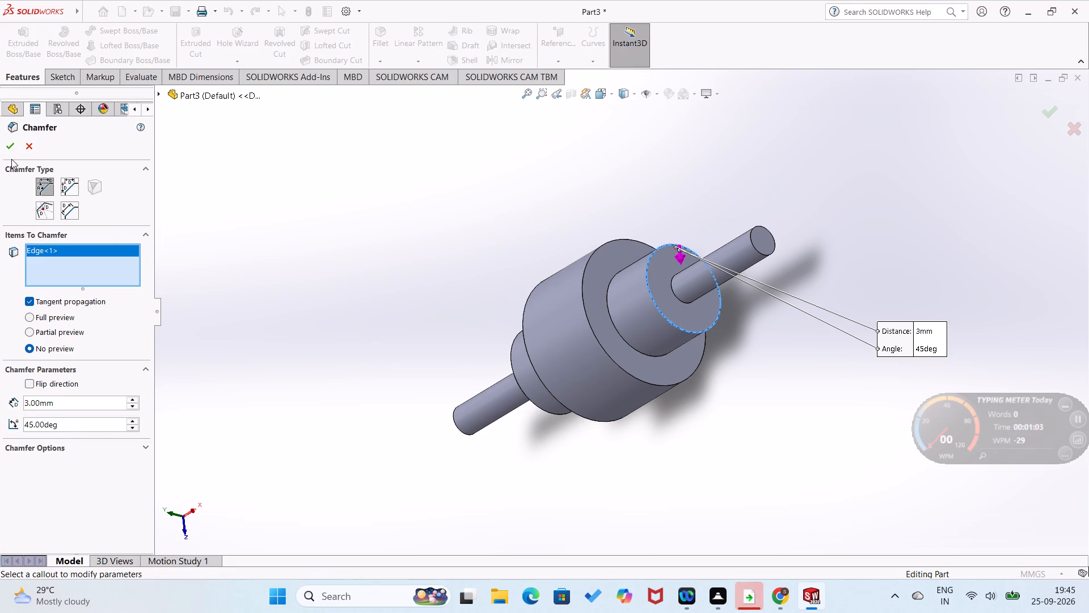
{"action": "left_click", "coordinate": [12, 152]}
{"action": "left_click", "coordinate": [228, 219]}
Chamfer the outer edge of the largest-diameter section on the origin side, 3 mm at 45 degrees.
{"action": "middle_click_drag", "start_coordinate": [230, 220], "coordinate": [231, 221]}
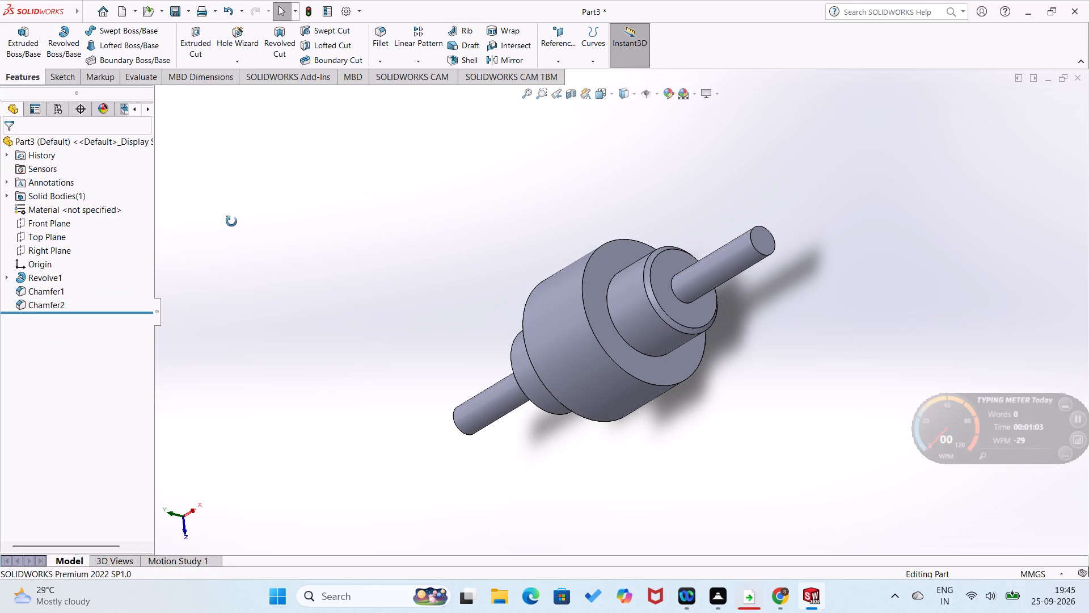
{"action": "middle_click_drag", "start_coordinate": [231, 221], "coordinate": [309, 228]}
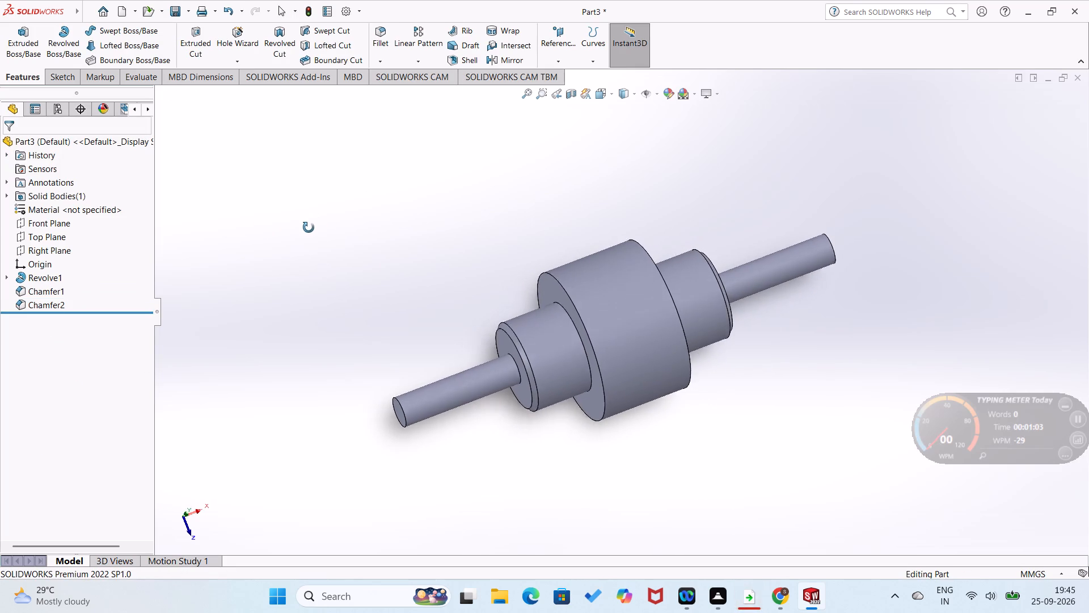
{"action": "middle_click_drag", "start_coordinate": [309, 228], "coordinate": [300, 237]}
{"action": "middle_click_drag", "start_coordinate": [320, 230], "coordinate": [350, 217]}
{"action": "left_click", "coordinate": [382, 65]}
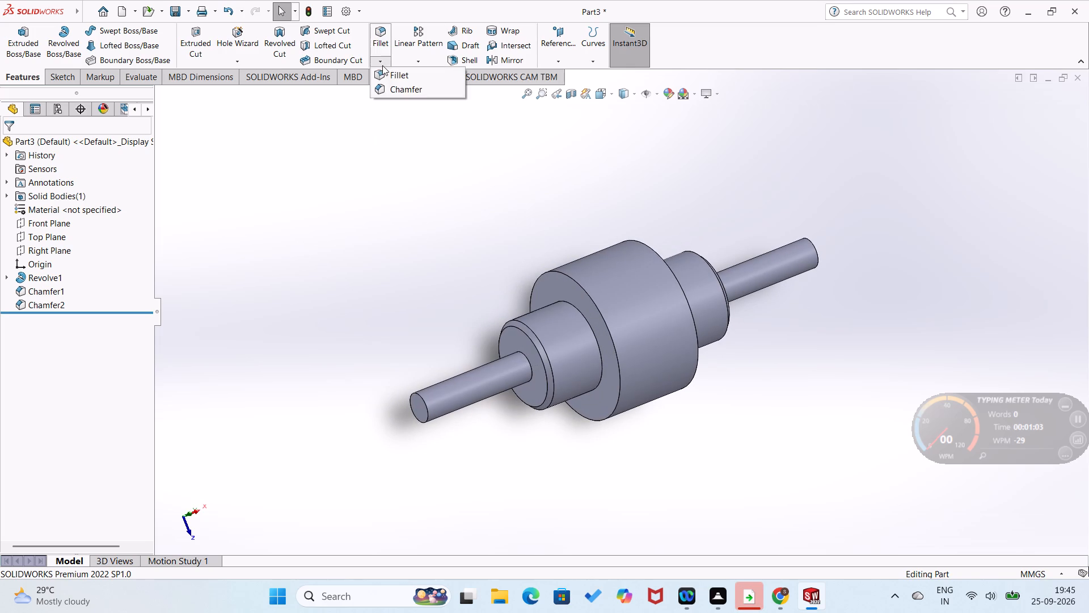
{"action": "left_click", "coordinate": [383, 86]}
{"action": "left_click", "coordinate": [588, 293]}
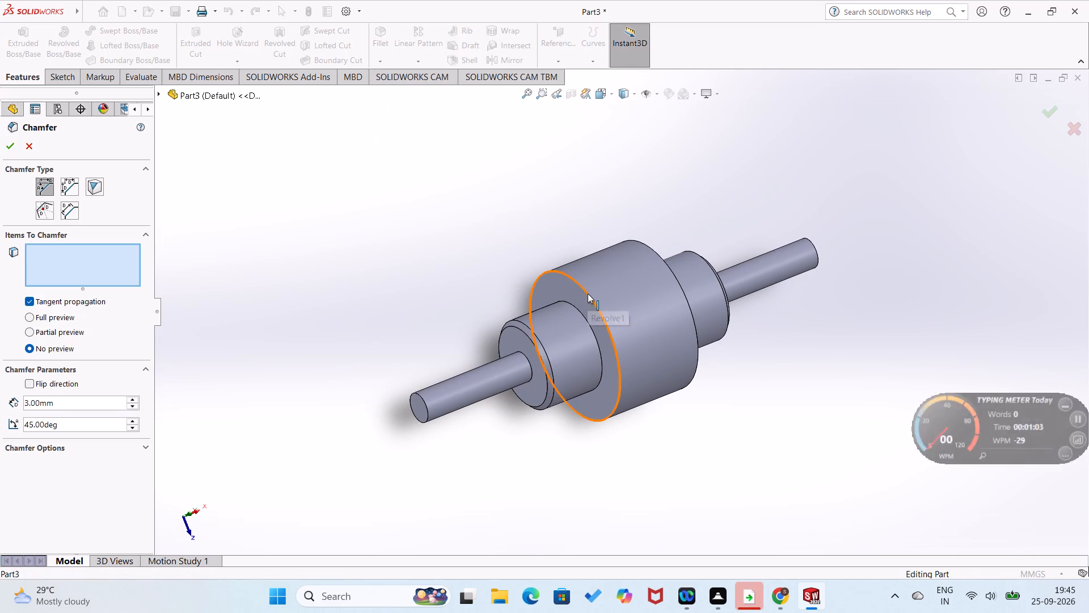
{"action": "left_click", "coordinate": [12, 148]}
{"action": "left_click", "coordinate": [251, 244]}
Chamfer the outer edge of the largest-diameter section on the side away from the origin, 3 mm at 45 degrees.
{"action": "scroll", "coordinate": [394, 235], "scroll_direction": "up", "scroll_amount": 1}
{"action": "middle_click_drag", "start_coordinate": [394, 235], "coordinate": [389, 244]}
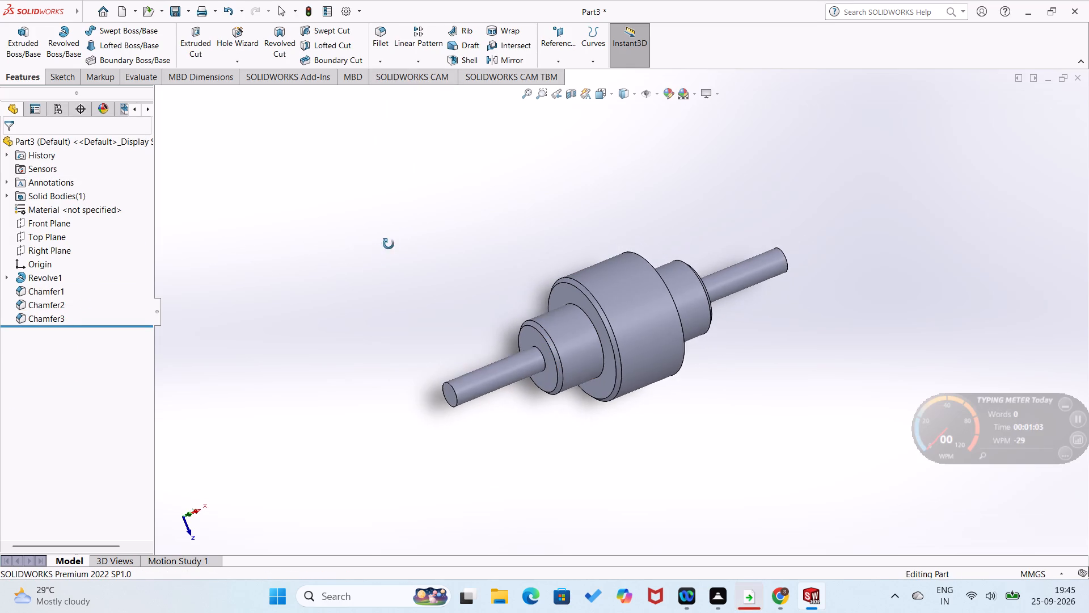
{"action": "middle_click_drag", "start_coordinate": [389, 244], "coordinate": [325, 303]}
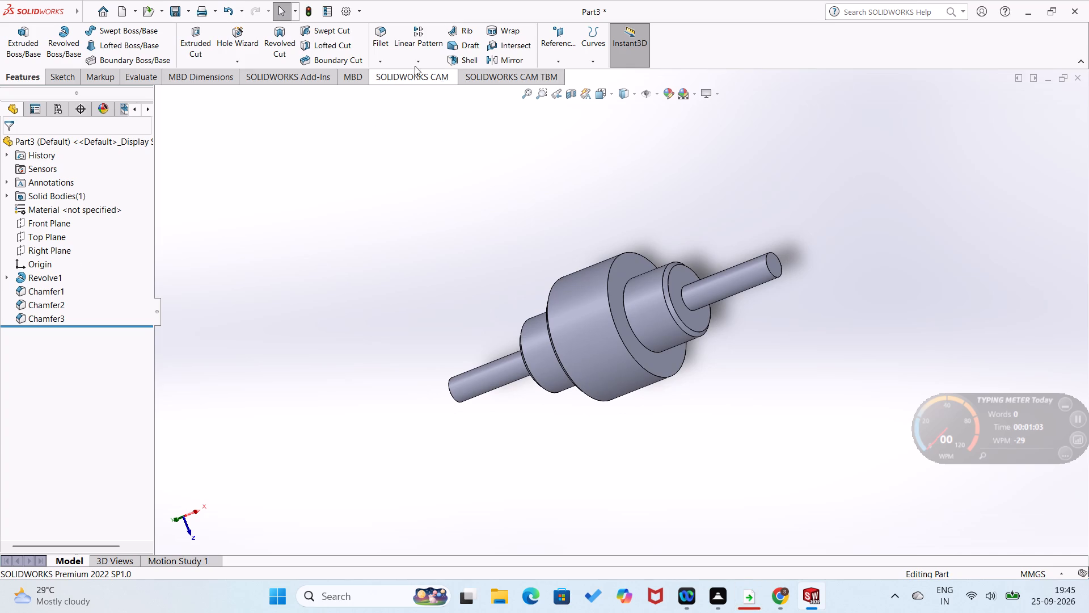
{"action": "left_click", "coordinate": [384, 63]}
{"action": "left_click", "coordinate": [386, 91]}
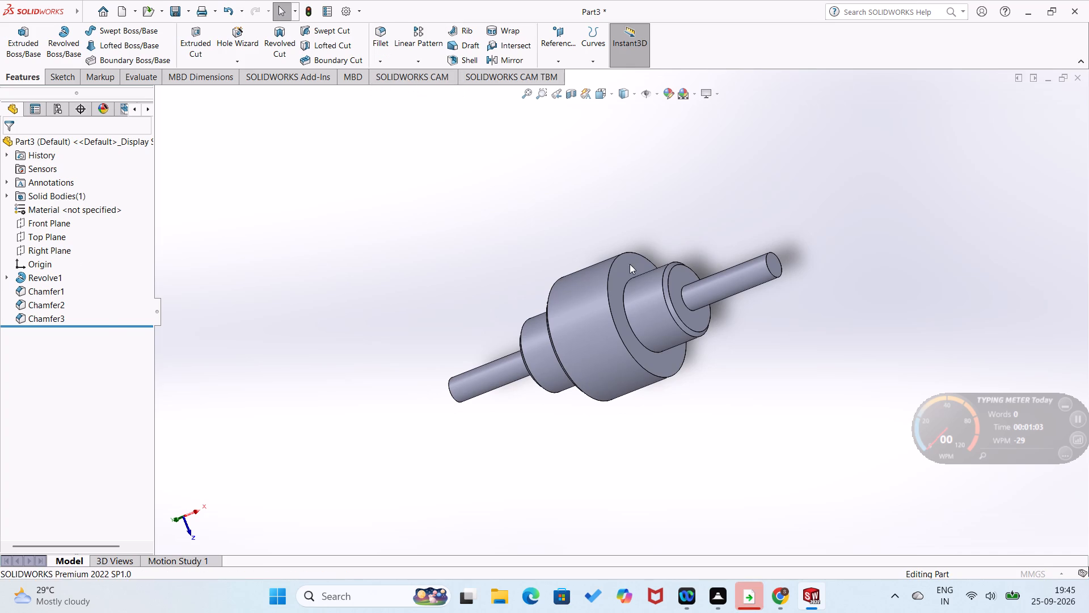
{"action": "left_click", "coordinate": [611, 271]}
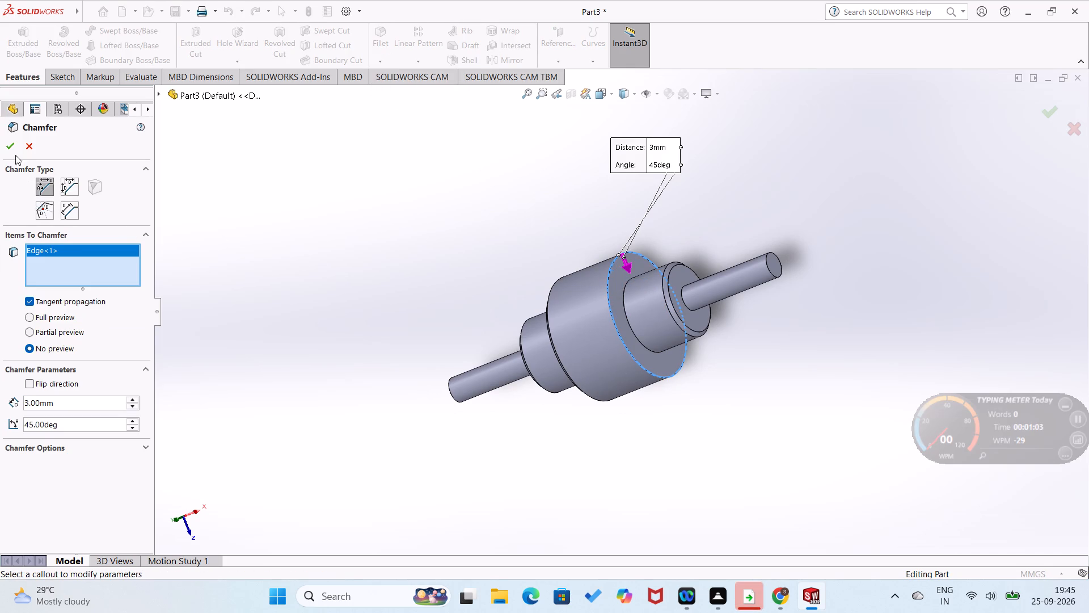
{"action": "left_click", "coordinate": [11, 150]}
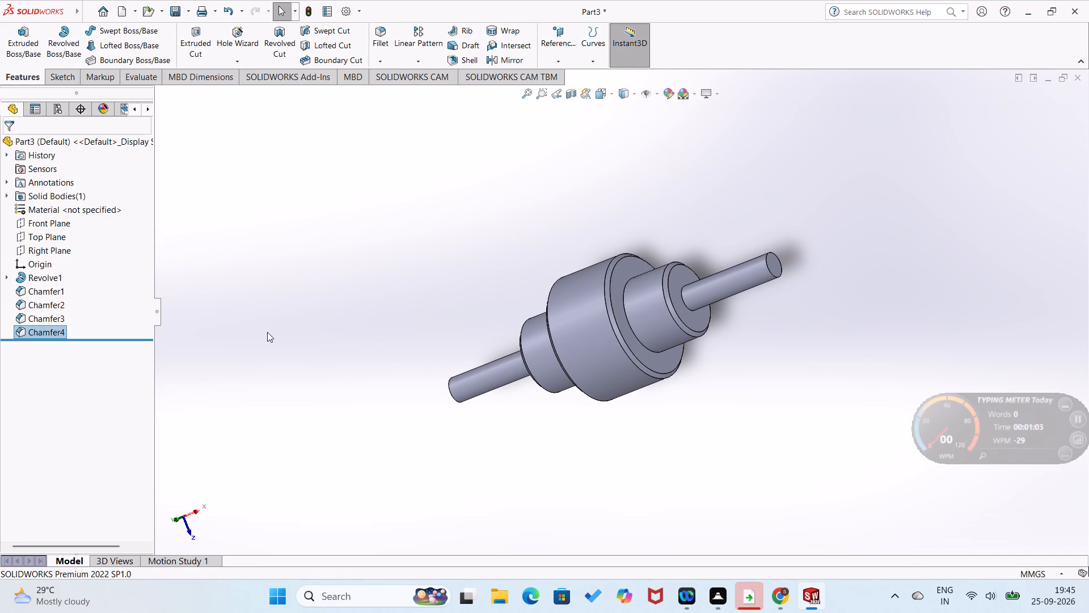
Chamfer the end edge of the thin shaft at the origin end, 3 mm at 45 degrees.
{"action": "middle_click_drag", "start_coordinate": [269, 332], "coordinate": [367, 342]}
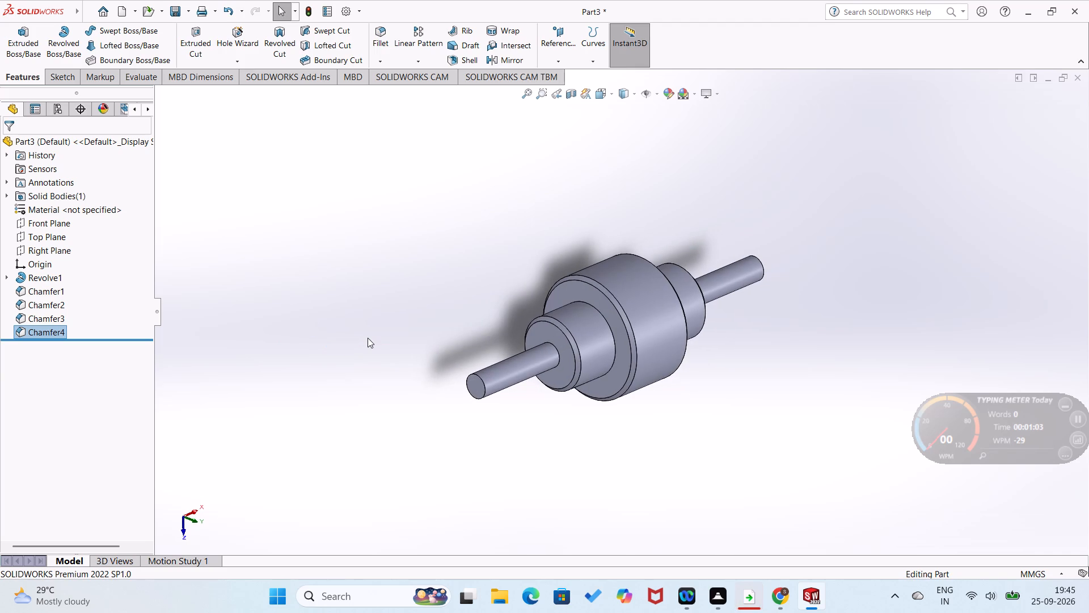
{"action": "left_click", "coordinate": [378, 66]}
{"action": "left_click", "coordinate": [387, 90]}
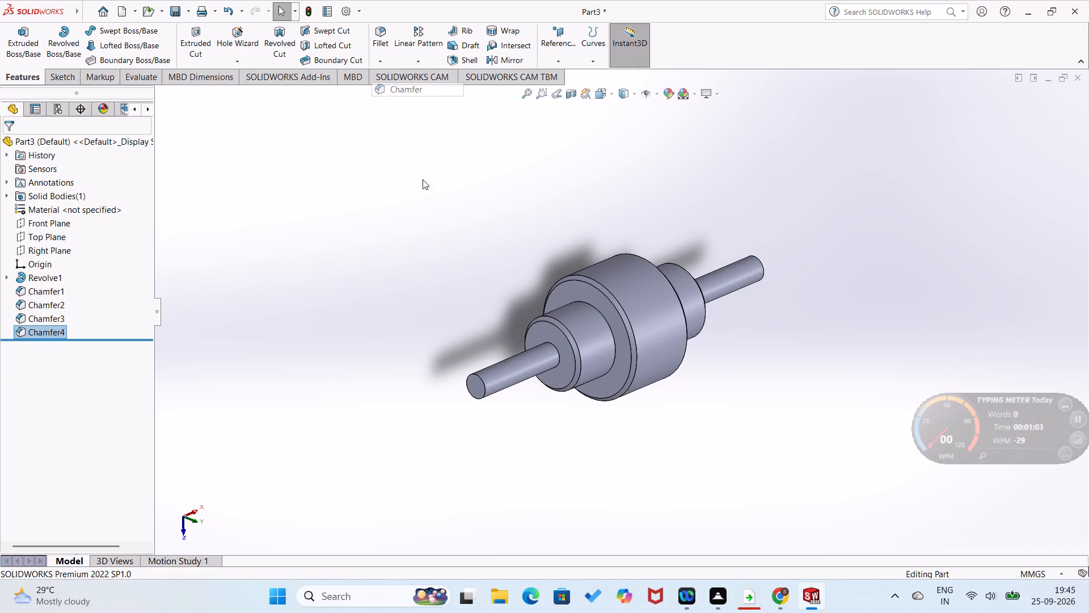
{"action": "left_click", "coordinate": [484, 385]}
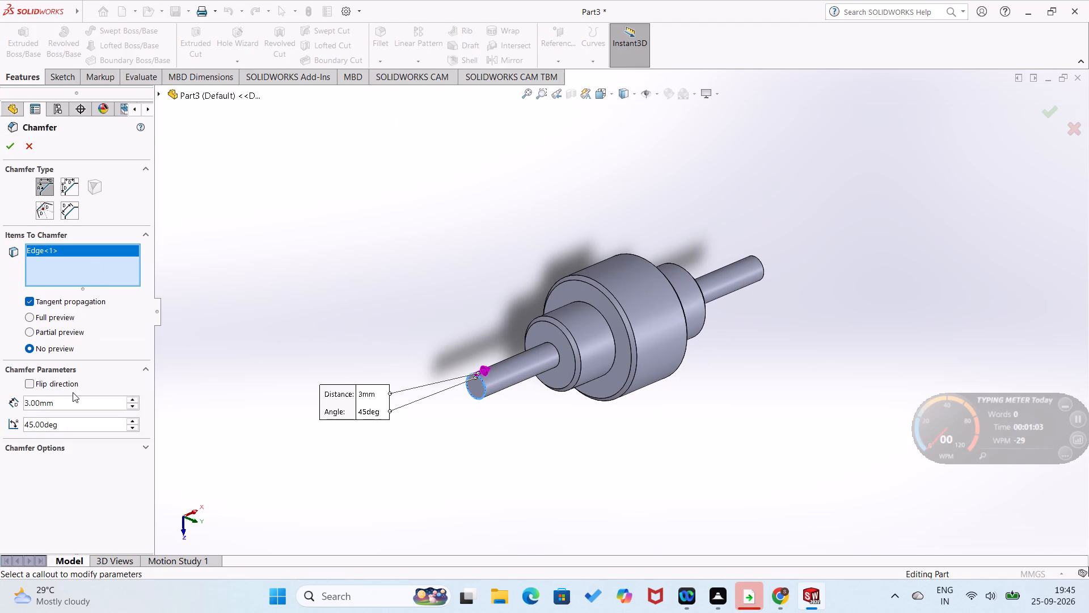
{"action": "left_click", "coordinate": [3, 138]}
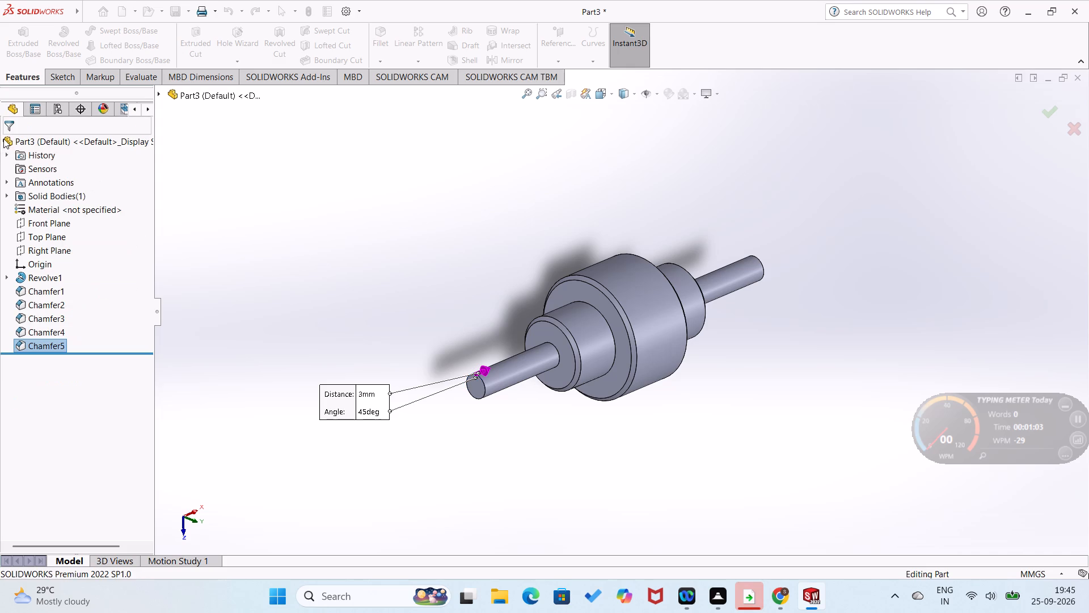
{"action": "left_click", "coordinate": [335, 316]}
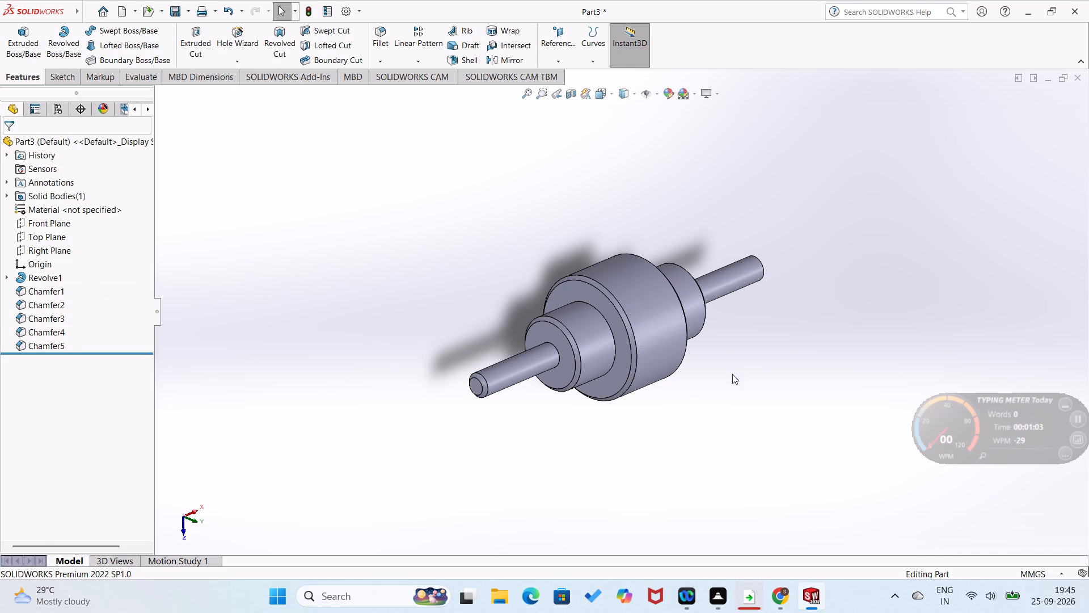
Chamfer the end edge of the thin shaft away from the origin, 3 mm at 45 degrees.
{"action": "middle_click_drag", "start_coordinate": [745, 366], "coordinate": [618, 461]}
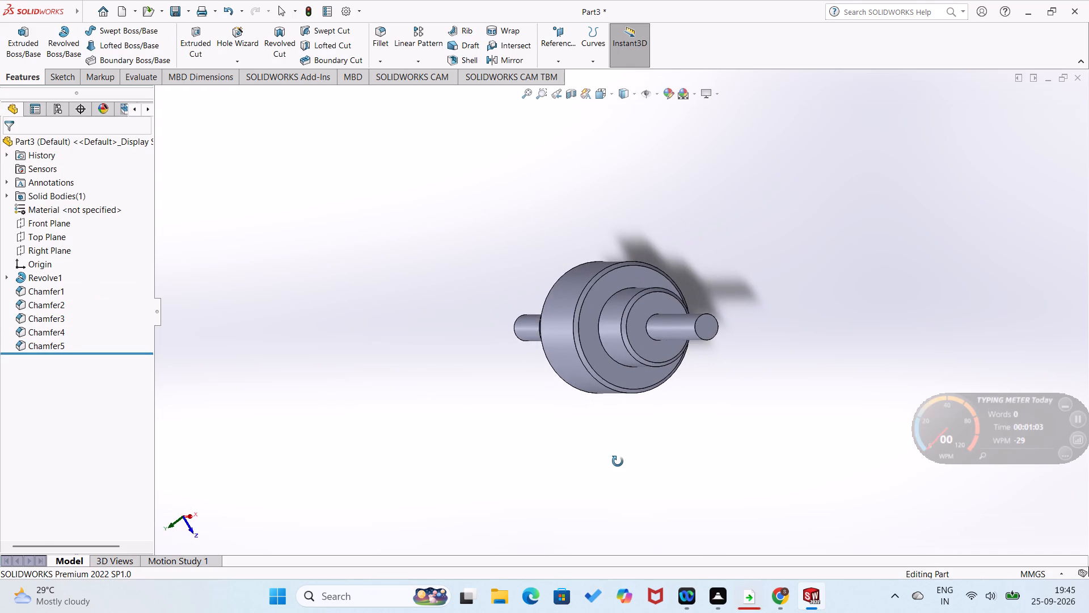
{"action": "middle_click_drag", "start_coordinate": [618, 461], "coordinate": [639, 462]}
{"action": "left_click", "coordinate": [377, 60]}
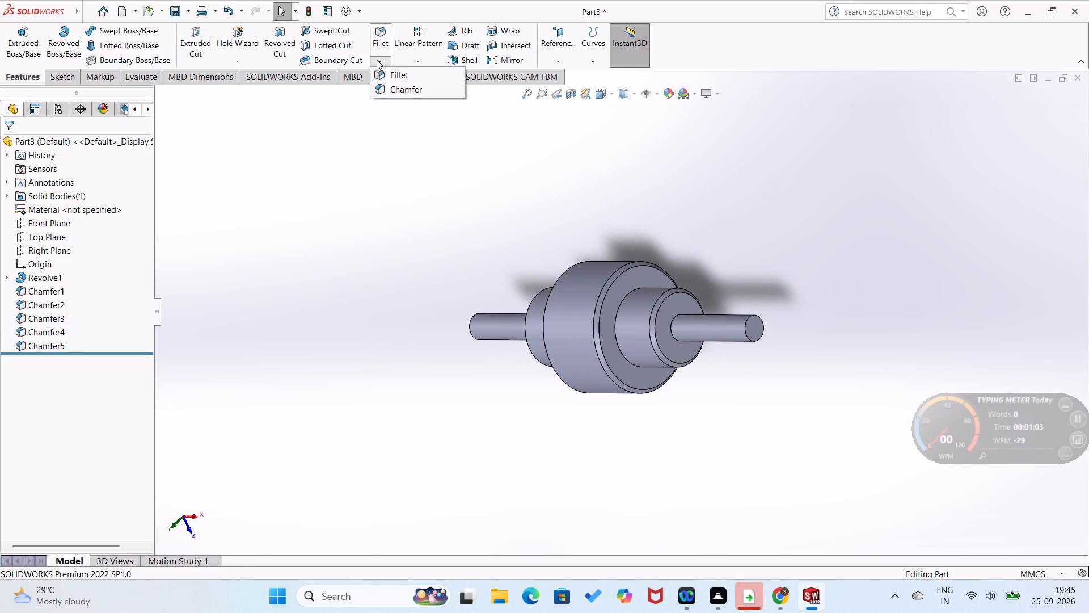
{"action": "left_click", "coordinate": [377, 90]}
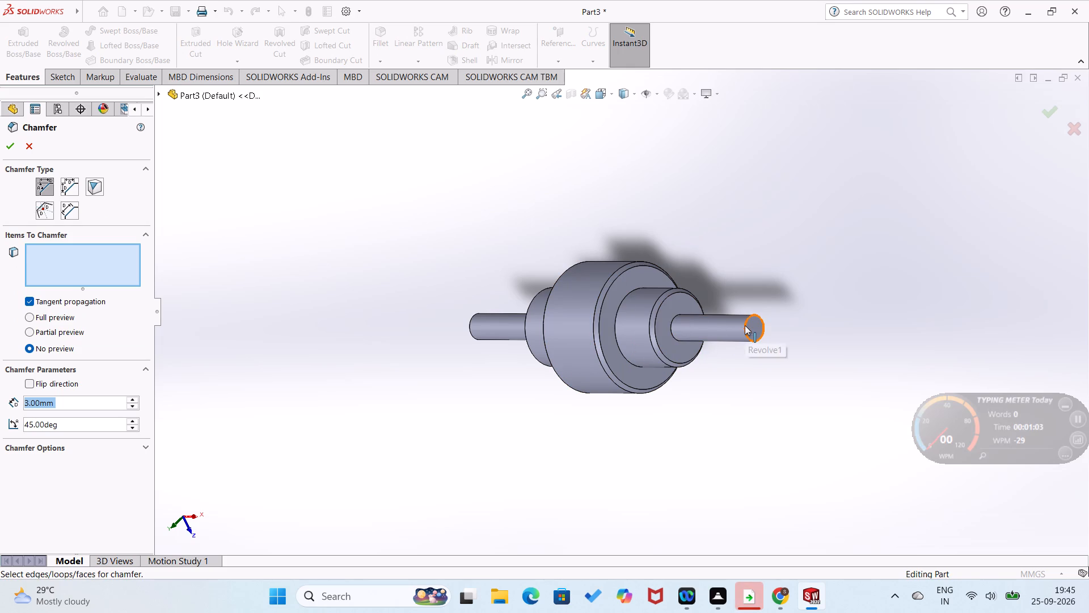
{"action": "left_click", "coordinate": [745, 325]}
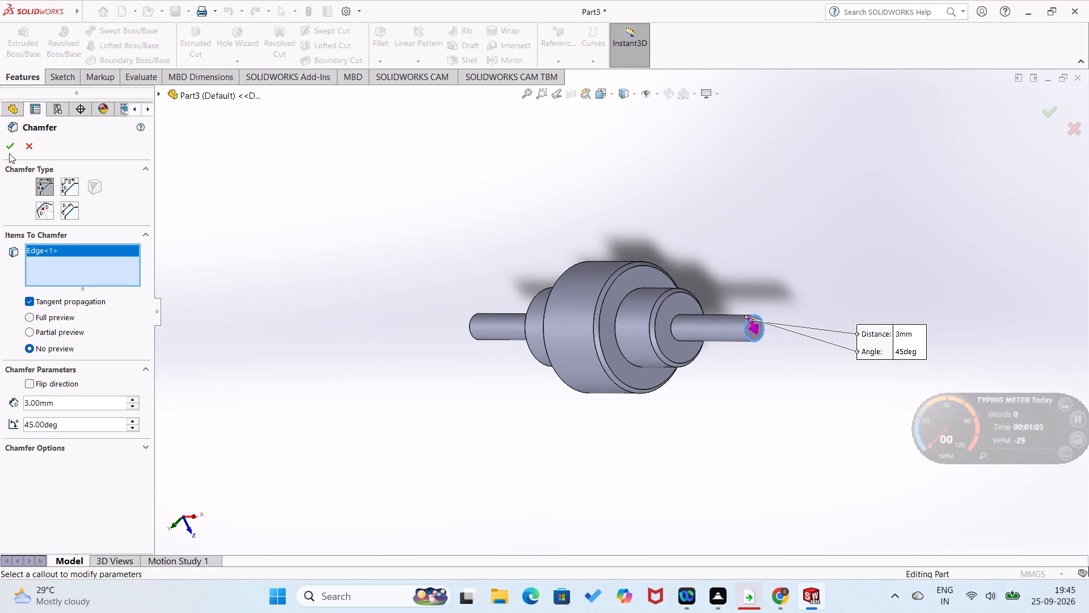
{"action": "left_click", "coordinate": [9, 152]}
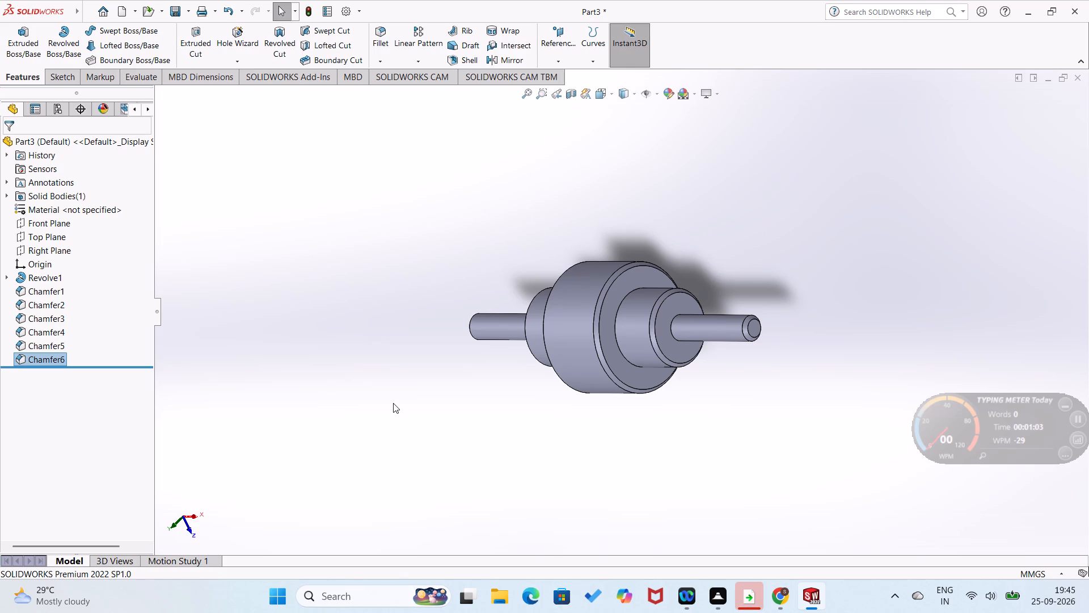
Examine the chamfered stepped shaft from all sides, including both ends and every step edge.
{"action": "middle_click_drag", "start_coordinate": [395, 403], "coordinate": [670, 410]}
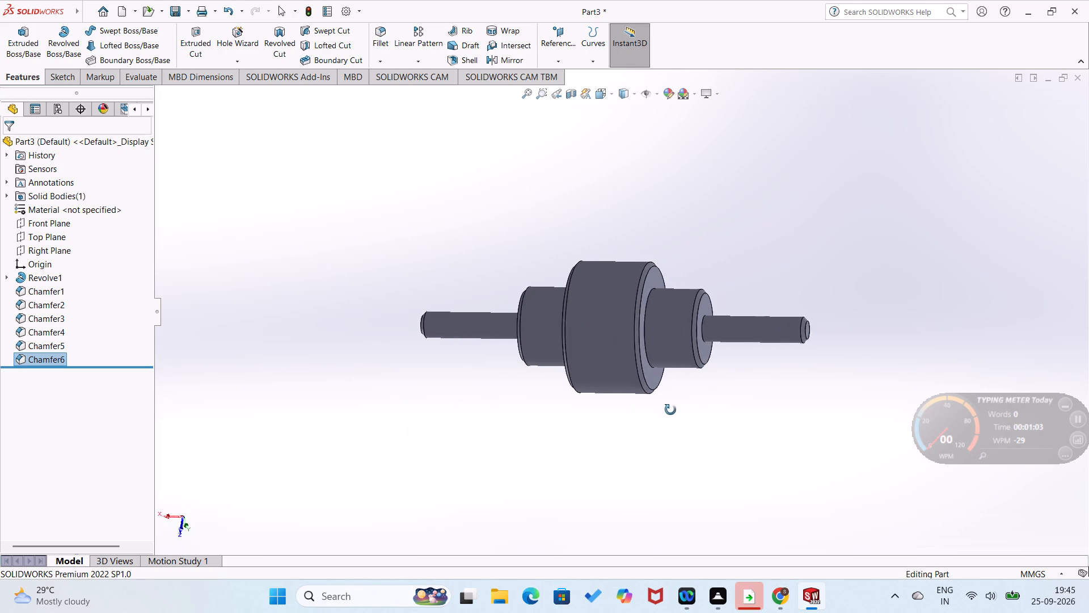
{"action": "middle_click_drag", "start_coordinate": [670, 410], "coordinate": [765, 396]}
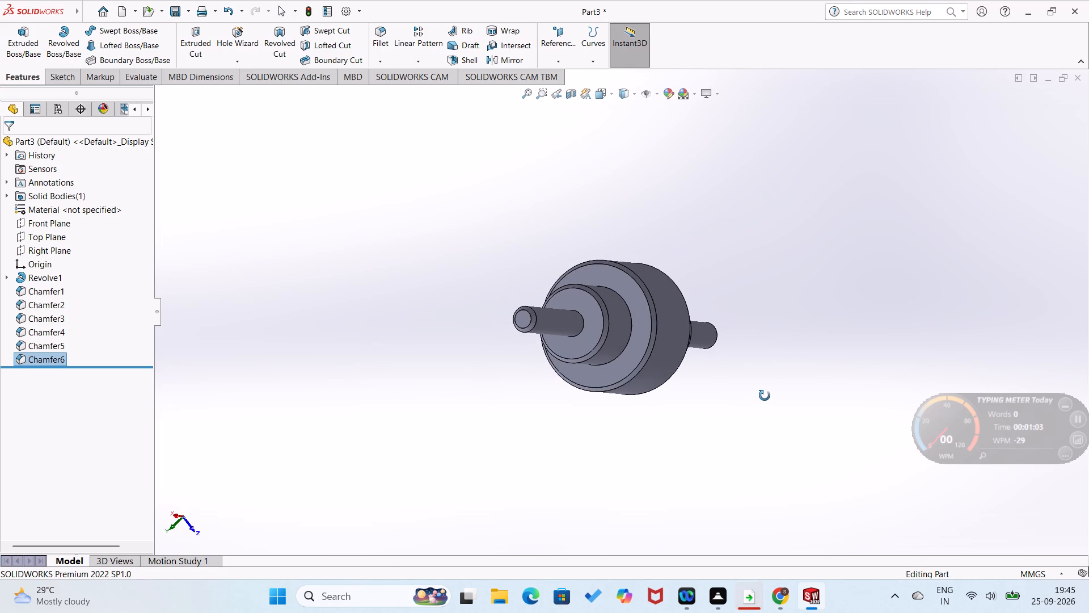
{"action": "middle_click_drag", "start_coordinate": [765, 396], "coordinate": [762, 400]}
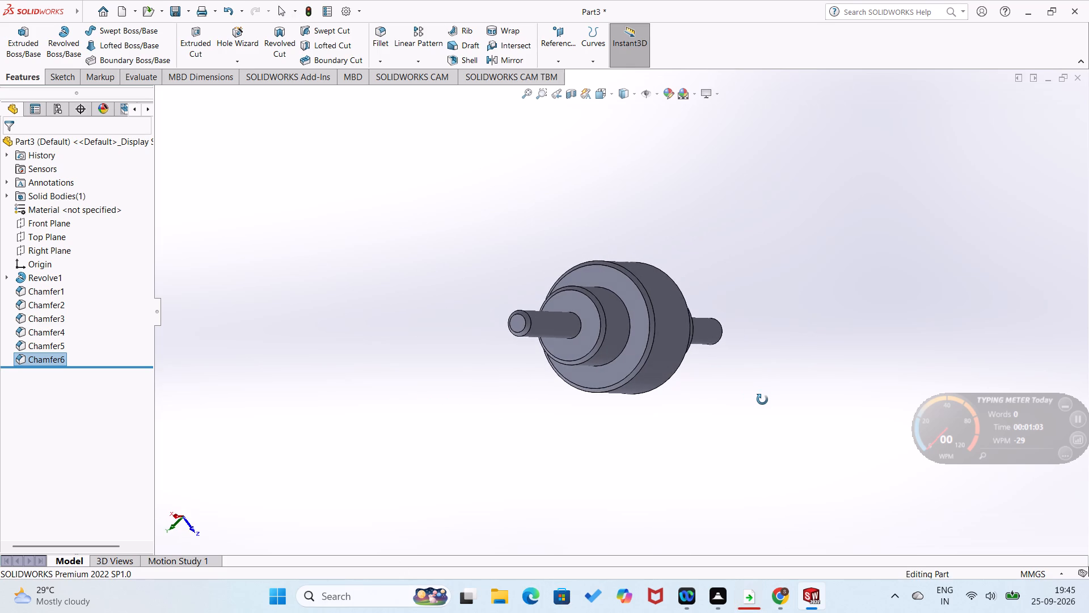
{"action": "middle_click_drag", "start_coordinate": [762, 400], "coordinate": [677, 334]}
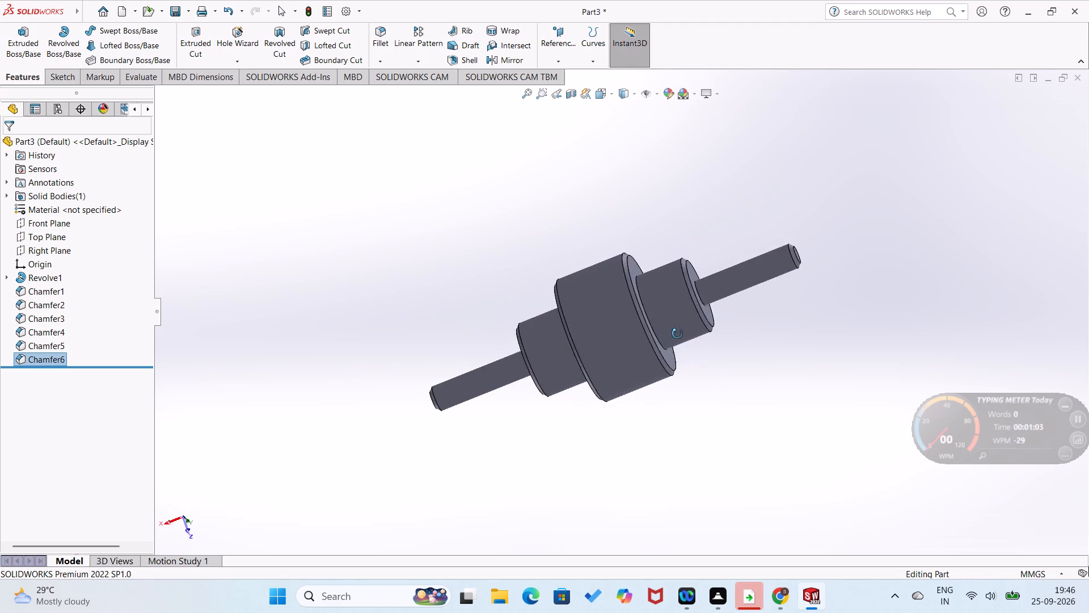
{"action": "middle_click_drag", "start_coordinate": [677, 334], "coordinate": [869, 272]}
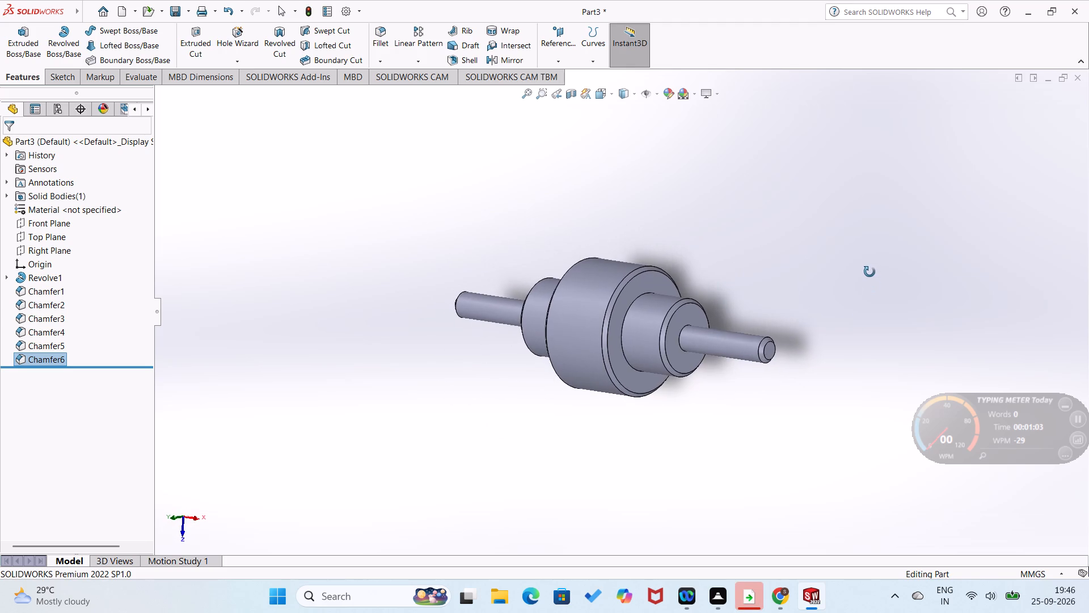
{"action": "middle_click_drag", "start_coordinate": [869, 272], "coordinate": [564, 379]}
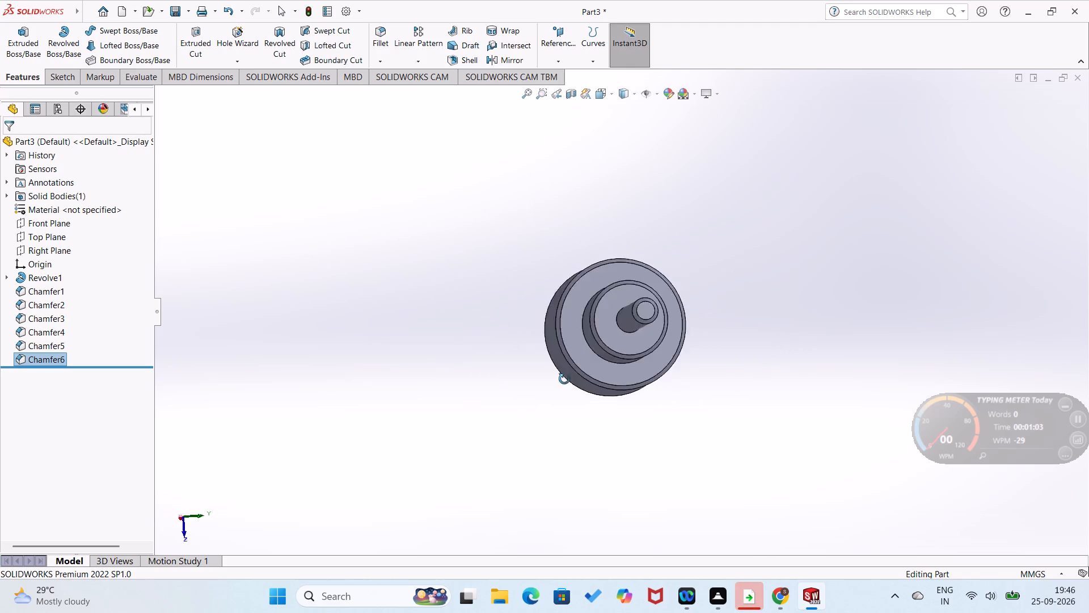
{"action": "middle_click_drag", "start_coordinate": [564, 379], "coordinate": [285, 429]}
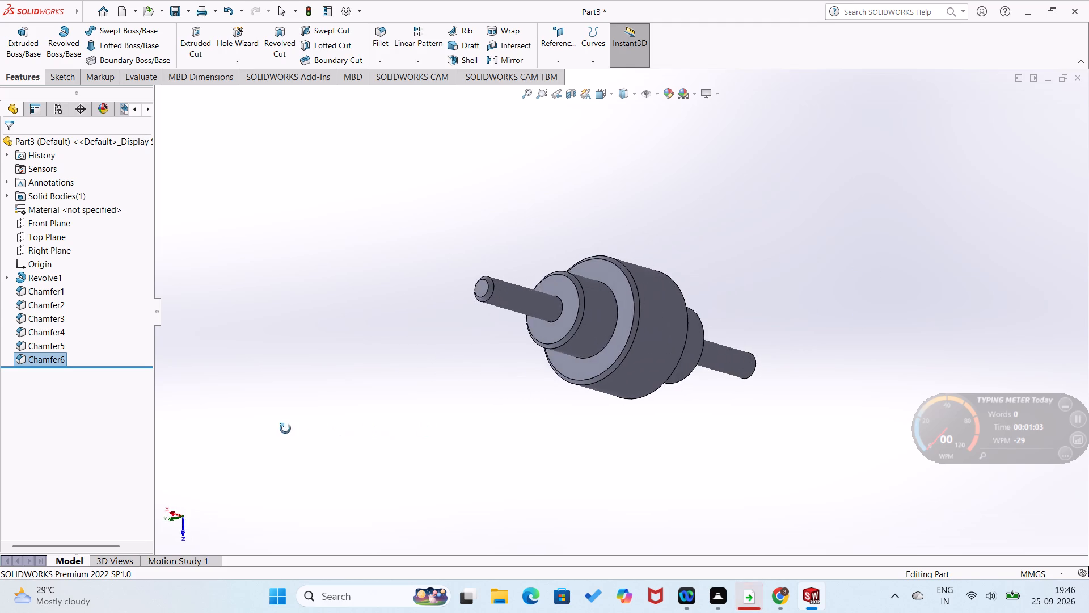
{"action": "middle_click_drag", "start_coordinate": [285, 429], "coordinate": [921, 331]}
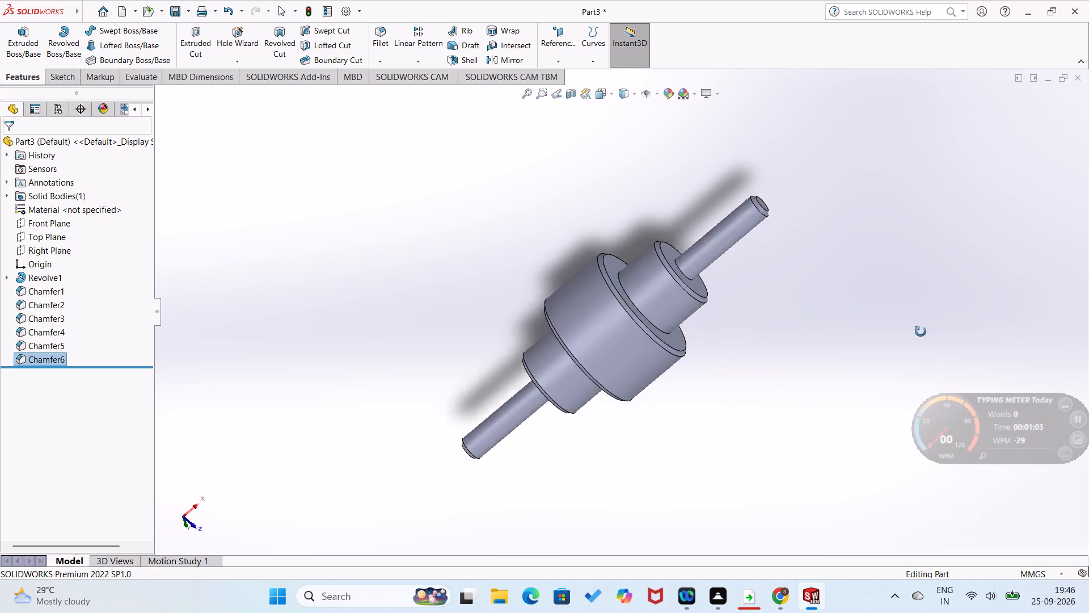
{"action": "middle_click_drag", "start_coordinate": [921, 331], "coordinate": [574, 272]}
{"action": "middle_click_drag", "start_coordinate": [656, 284], "coordinate": [555, 427]}
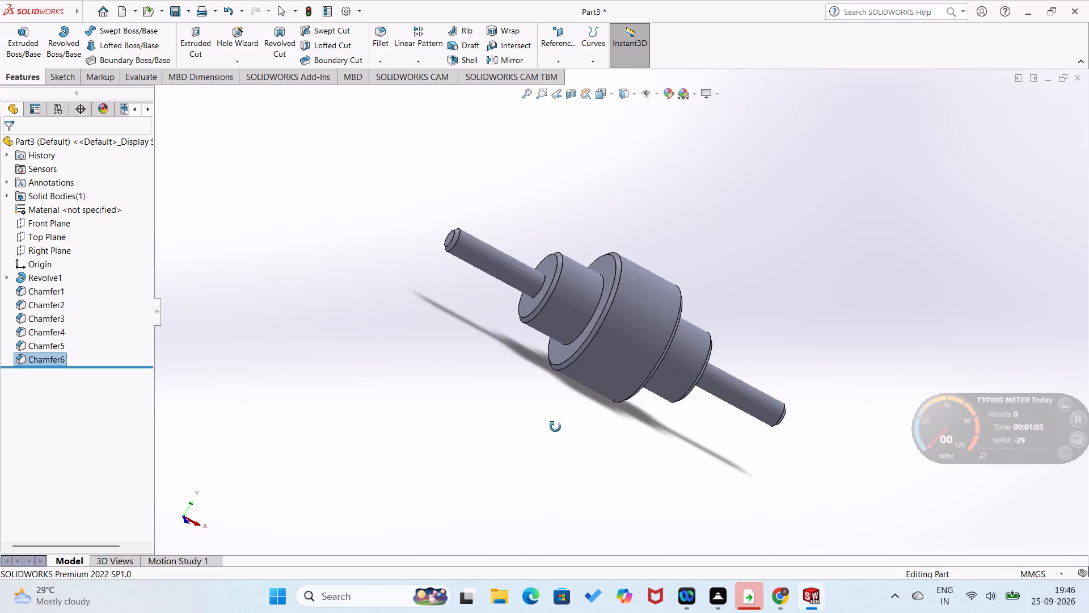
{"action": "middle_click_drag", "start_coordinate": [555, 427], "coordinate": [562, 408]}
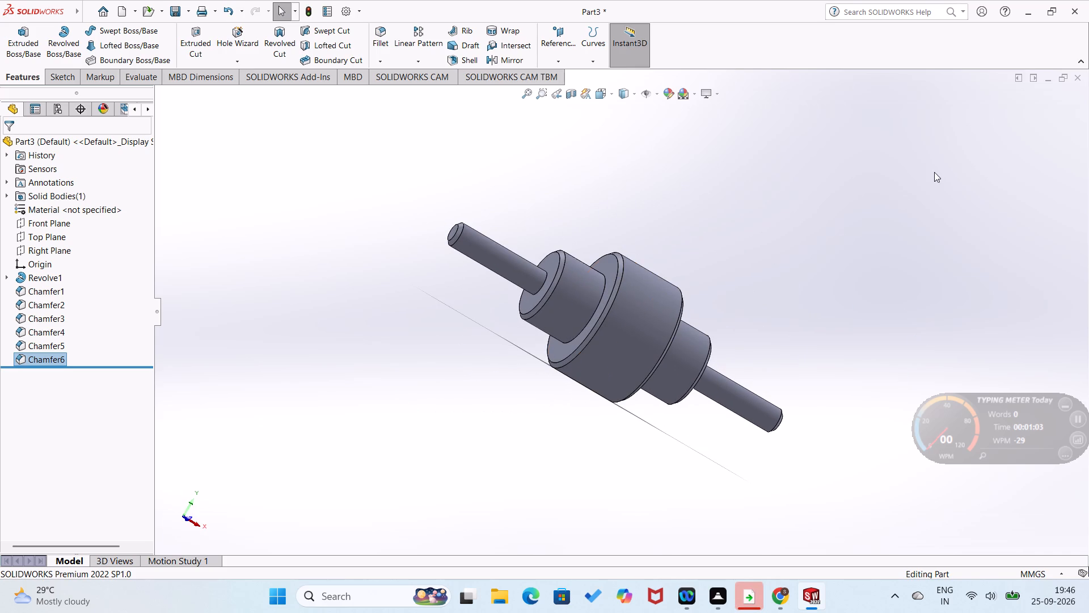
Close the stepped shaft part without saving its changes.
{"action": "left_click", "coordinate": [1080, 73]}
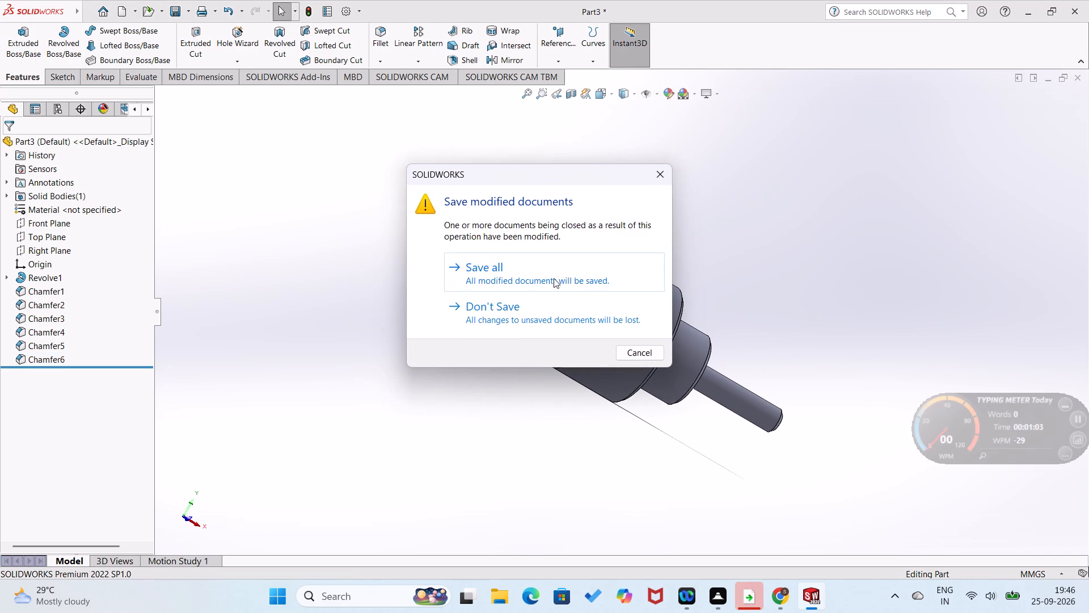
{"action": "left_click", "coordinate": [544, 312]}
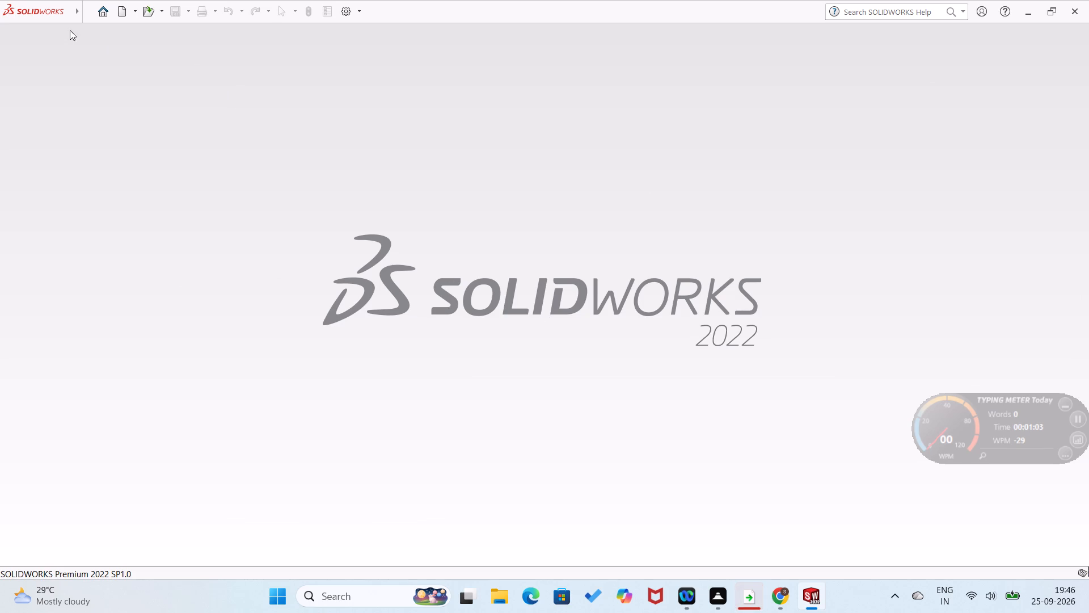
Create a new part and open a sketch on the Front Plane.
{"action": "left_click", "coordinate": [44, 94]}
{"action": "left_click", "coordinate": [100, 8]}
{"action": "left_click", "coordinate": [299, 161]}
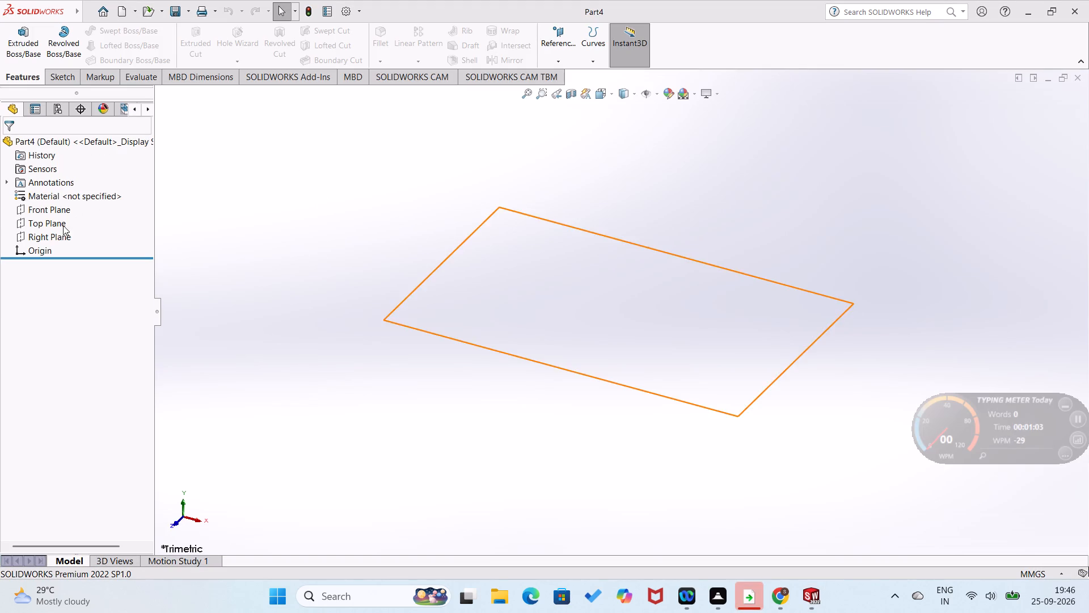
{"action": "left_click", "coordinate": [55, 208]}
{"action": "left_click", "coordinate": [63, 192]}
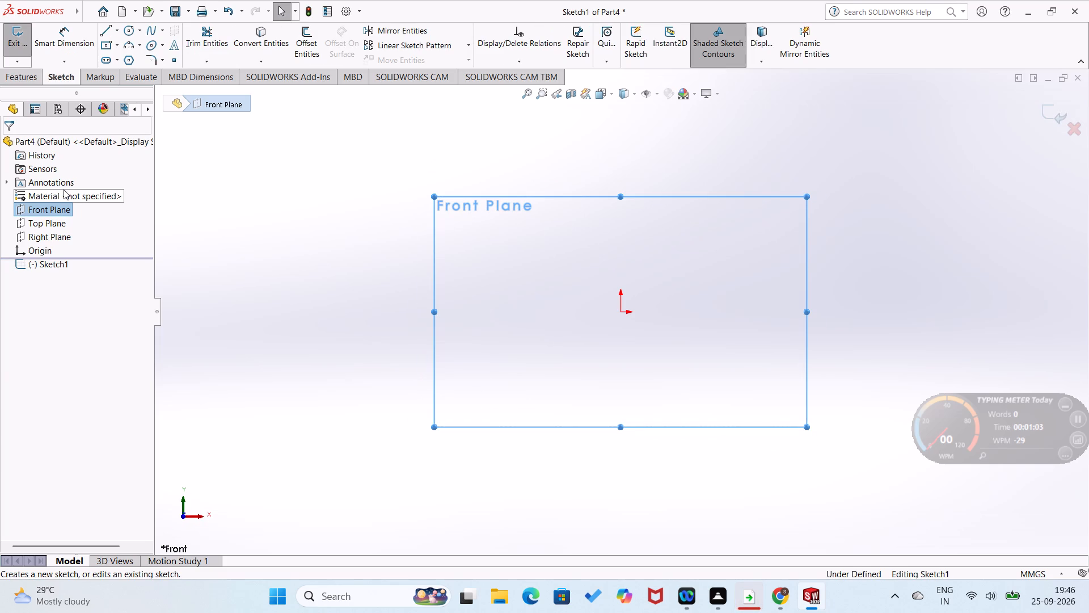
Sketch a horizontal line about 190 mm long from the origin along positive X and make it construction geometry.
{"action": "right_click_drag", "start_coordinate": [491, 320], "coordinate": [471, 332]}
{"action": "right_click_drag", "start_coordinate": [599, 342], "coordinate": [549, 373]}
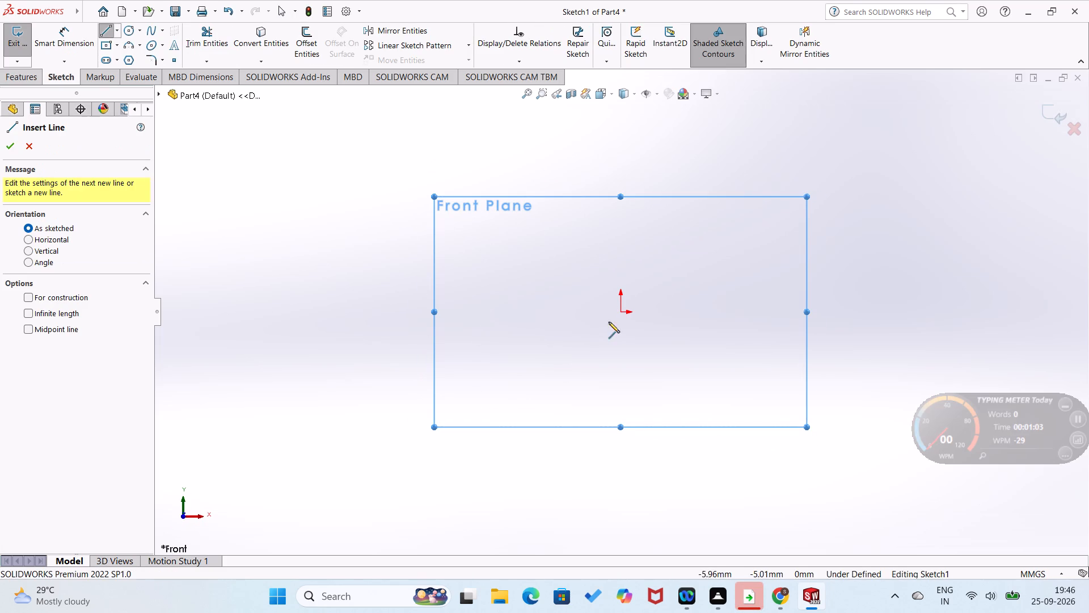
{"action": "left_click", "coordinate": [621, 311]}
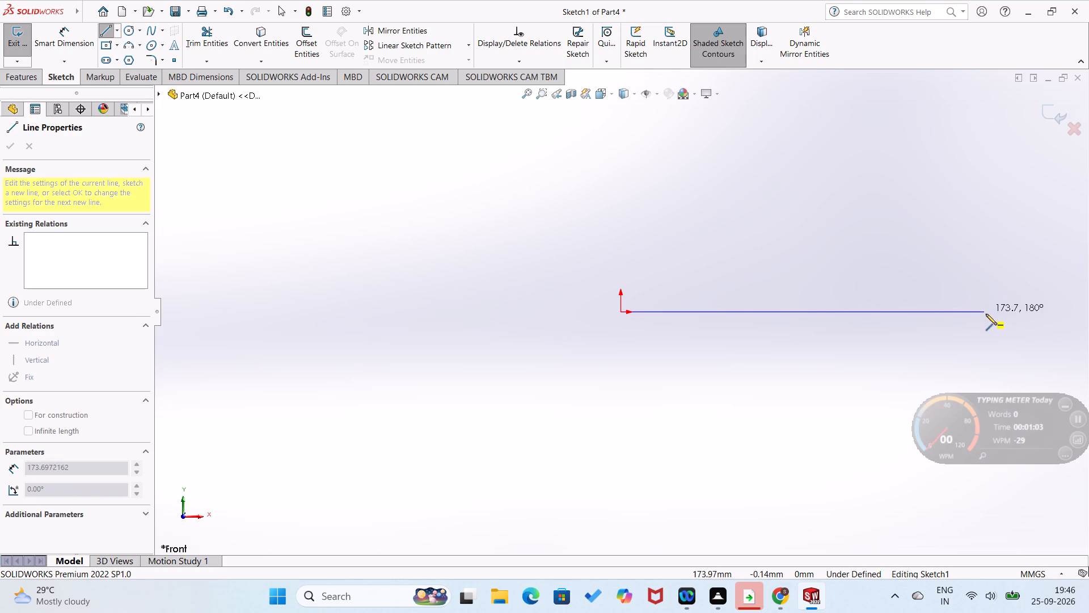
{"action": "left_click", "coordinate": [1019, 311]}
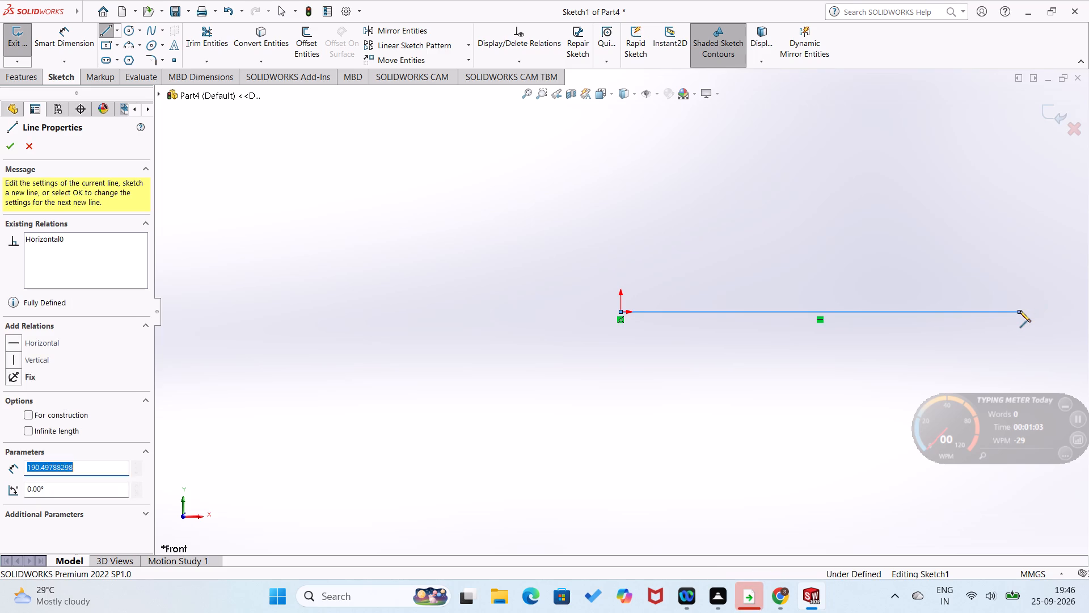
{"action": "right_click_drag", "start_coordinate": [1019, 309], "coordinate": [1021, 251]}
{"action": "right_click", "coordinate": [1004, 311]}
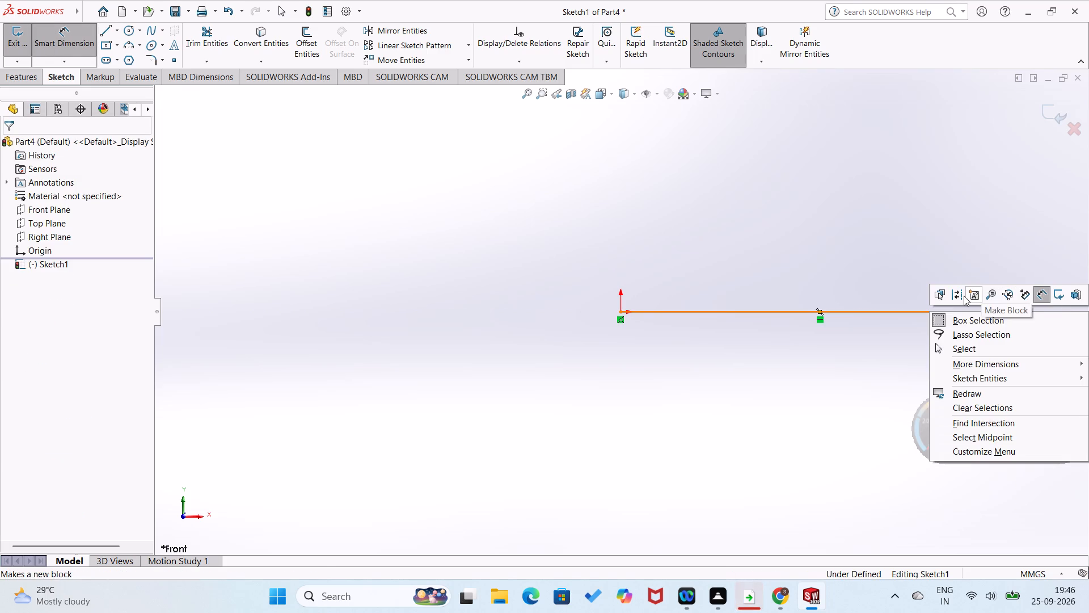
{"action": "left_click", "coordinate": [961, 296]}
{"action": "left_click", "coordinate": [940, 310]}
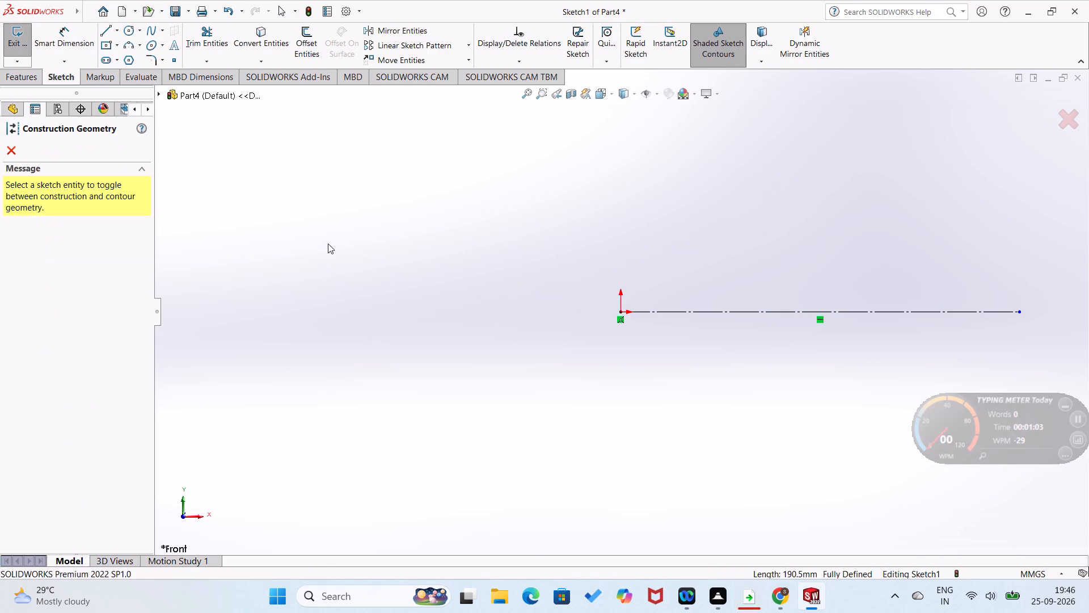
Sketch the profile from the origin: about 31 mm up, 37 mm across, then a raised collar about 16 mm high and 23 mm wide.
{"action": "right_click_drag", "start_coordinate": [432, 217], "coordinate": [300, 300]}
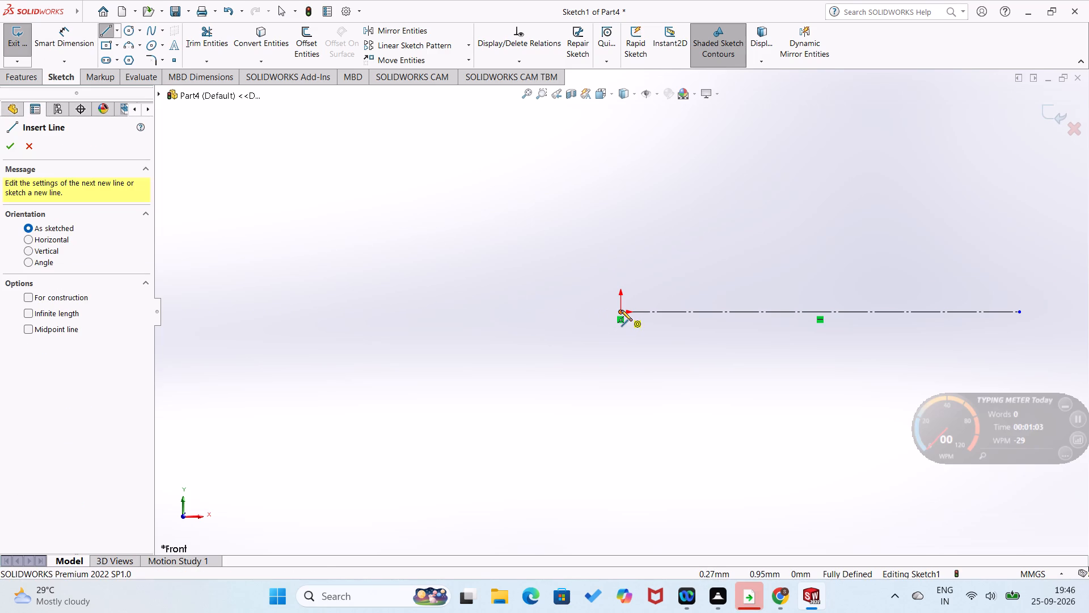
{"action": "left_click", "coordinate": [621, 310]}
{"action": "left_click", "coordinate": [621, 246]}
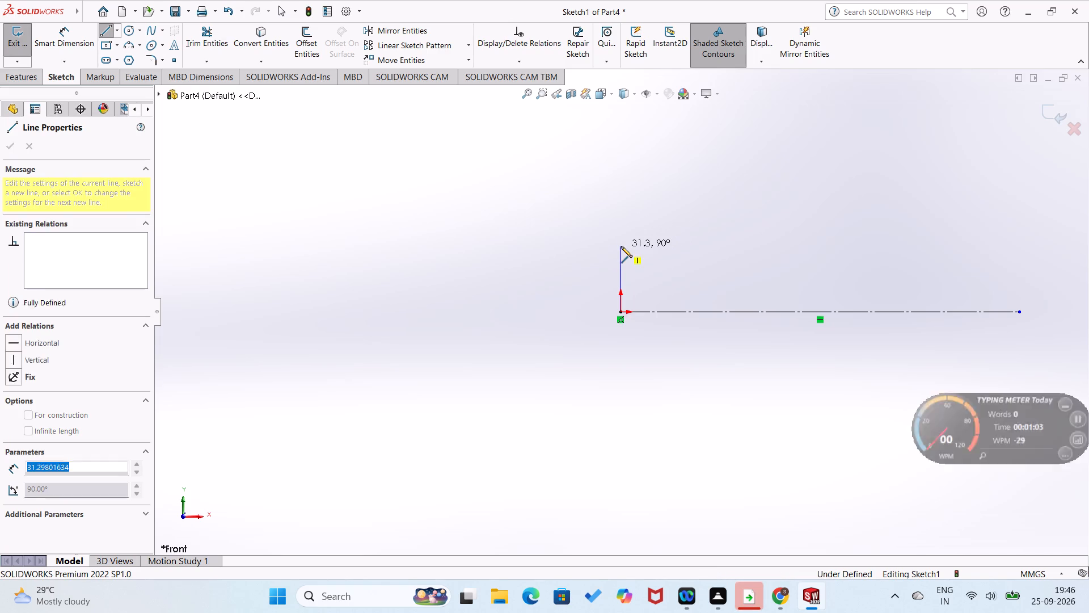
{"action": "left_click", "coordinate": [697, 247]}
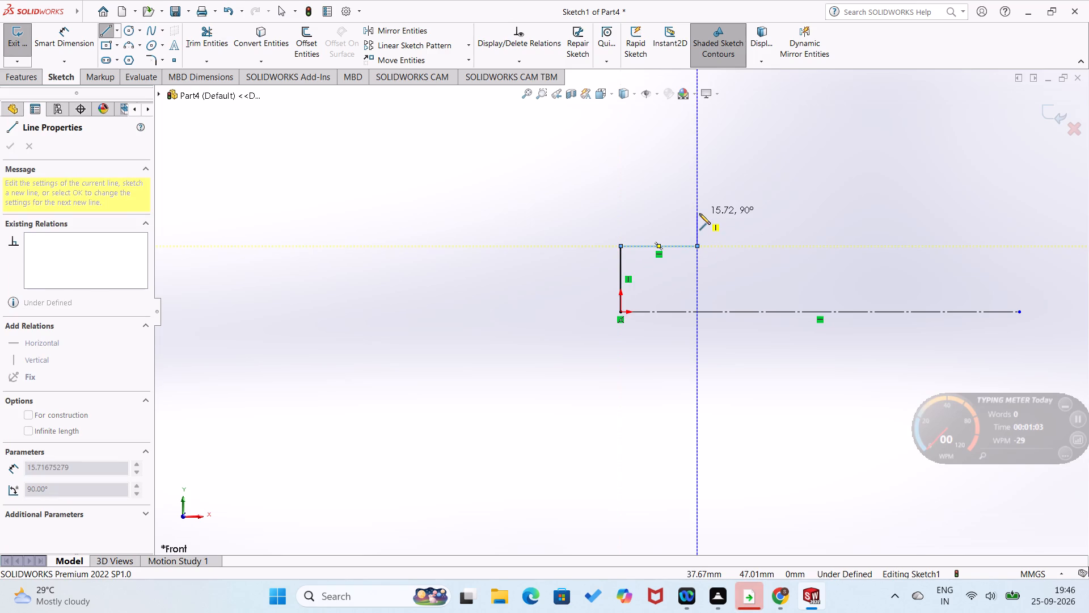
{"action": "left_click", "coordinate": [699, 213]}
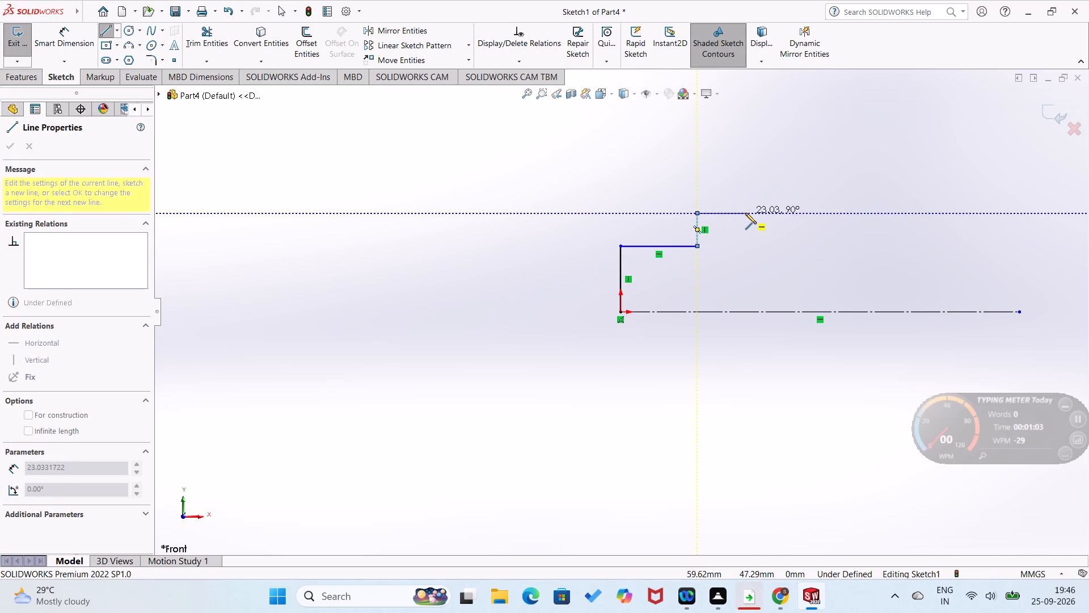
{"action": "left_click", "coordinate": [745, 213]}
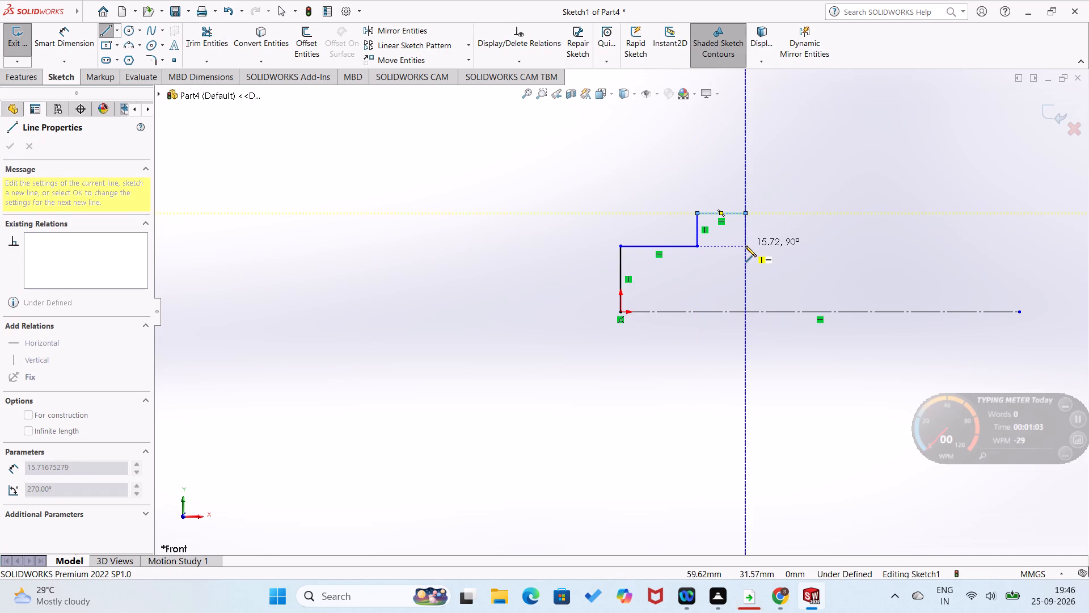
{"action": "left_click", "coordinate": [745, 246]}
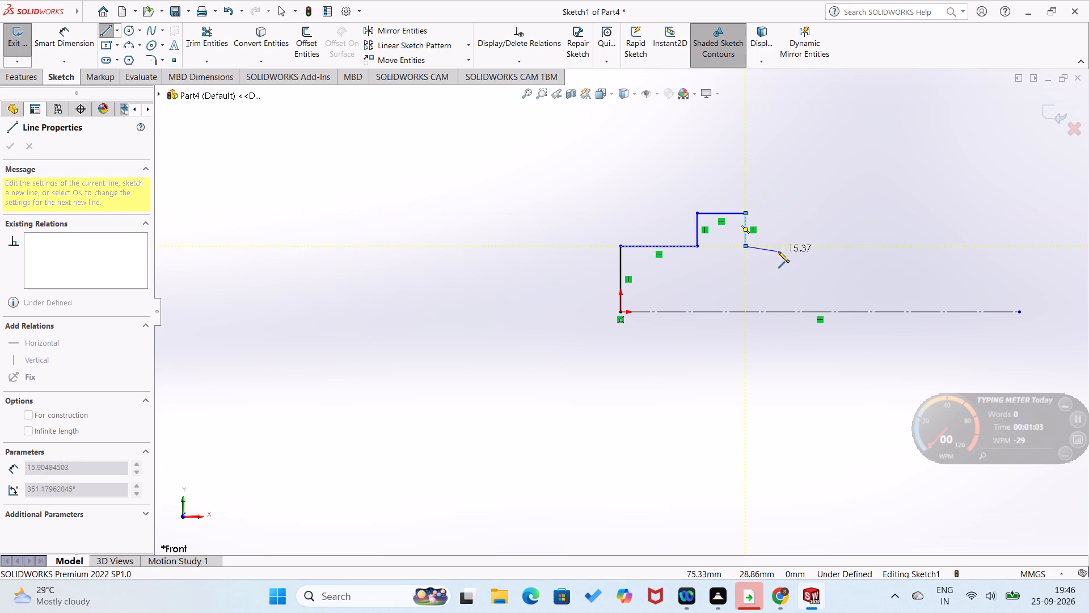
Continue the profile past the collar with a run of about 17 mm and two of about 24 mm, dropping 5 to 6 mm after each.
{"action": "left_click", "coordinate": [782, 246]}
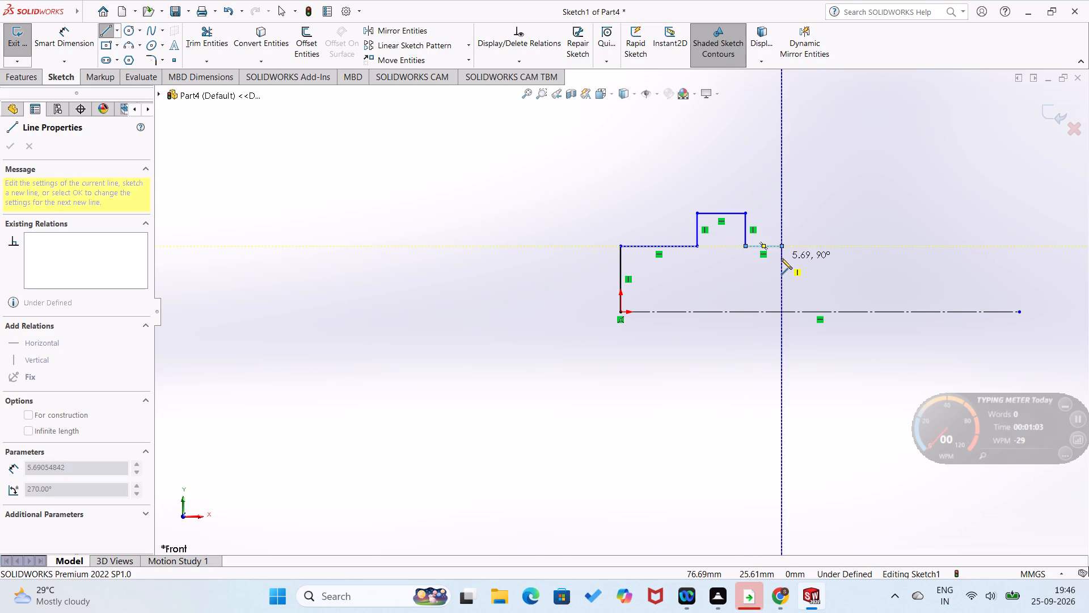
{"action": "left_click", "coordinate": [781, 258]}
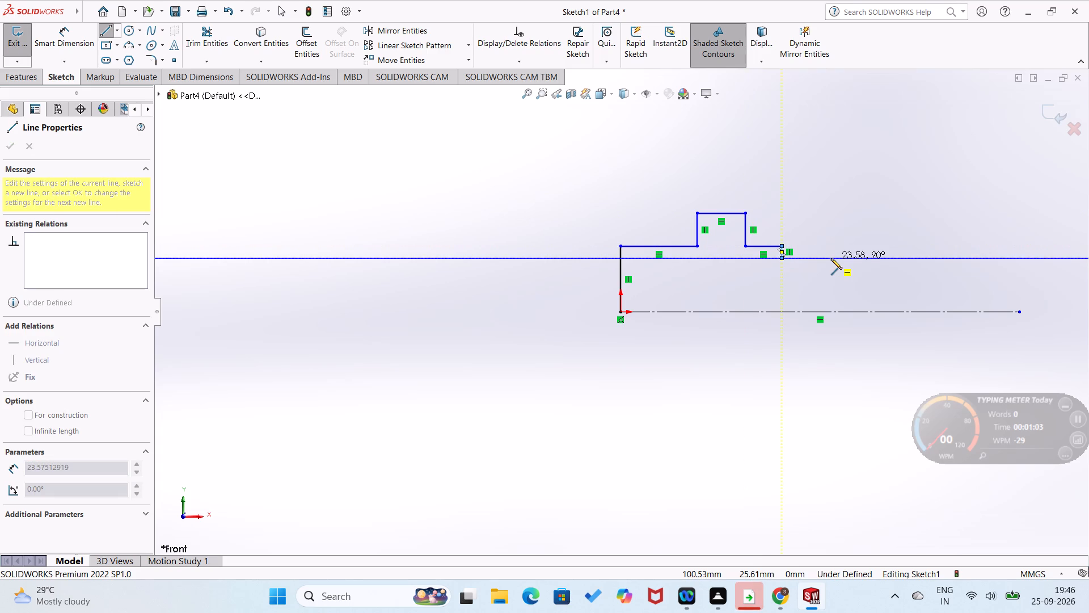
{"action": "left_click", "coordinate": [831, 258]}
{"action": "left_click", "coordinate": [831, 270]}
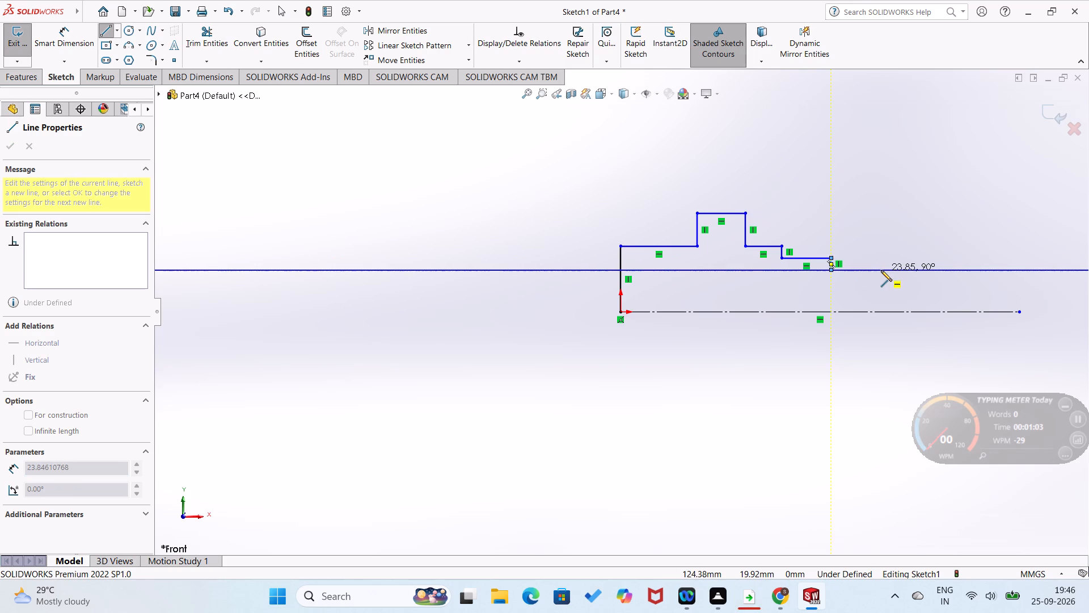
{"action": "left_click", "coordinate": [881, 270]}
{"action": "left_click", "coordinate": [880, 282]}
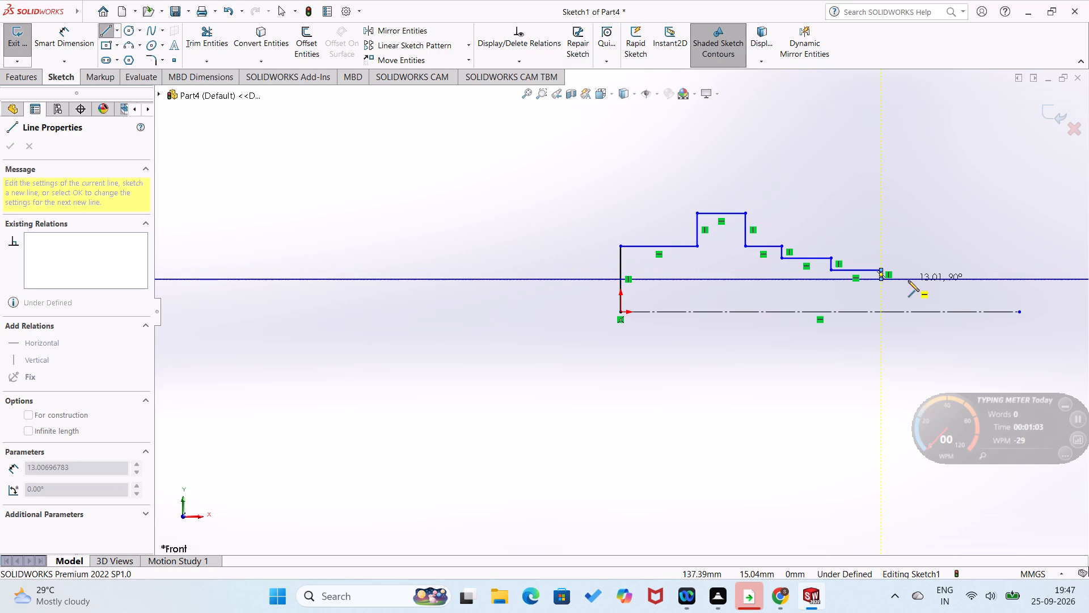
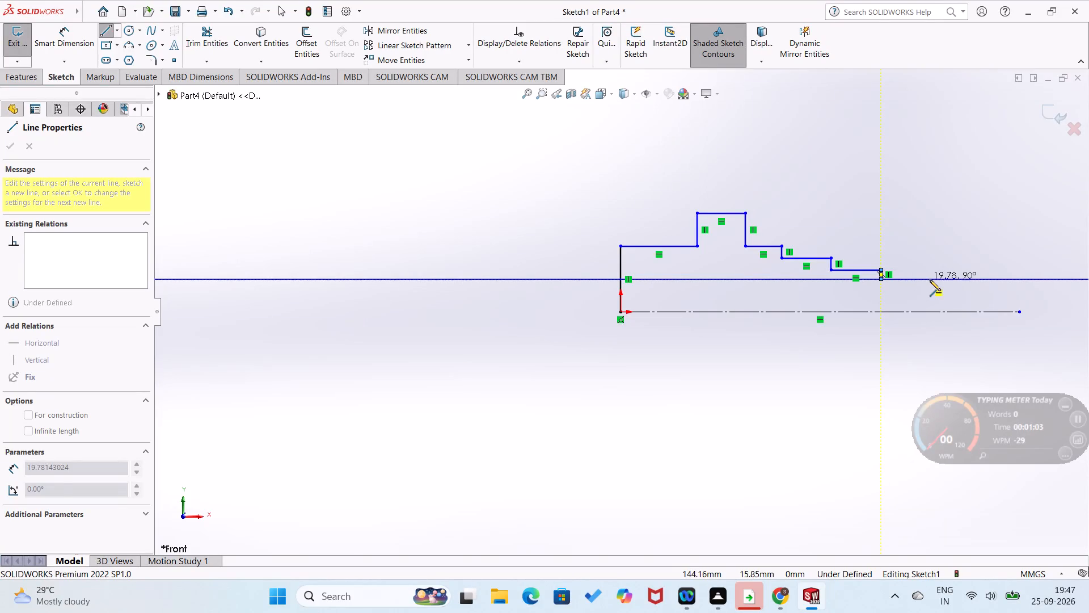
Finish the stepped profile with three more descending steps to the centerline, then close it with an about 177 mm line to the origin.
{"action": "left_click", "coordinate": [921, 282]}
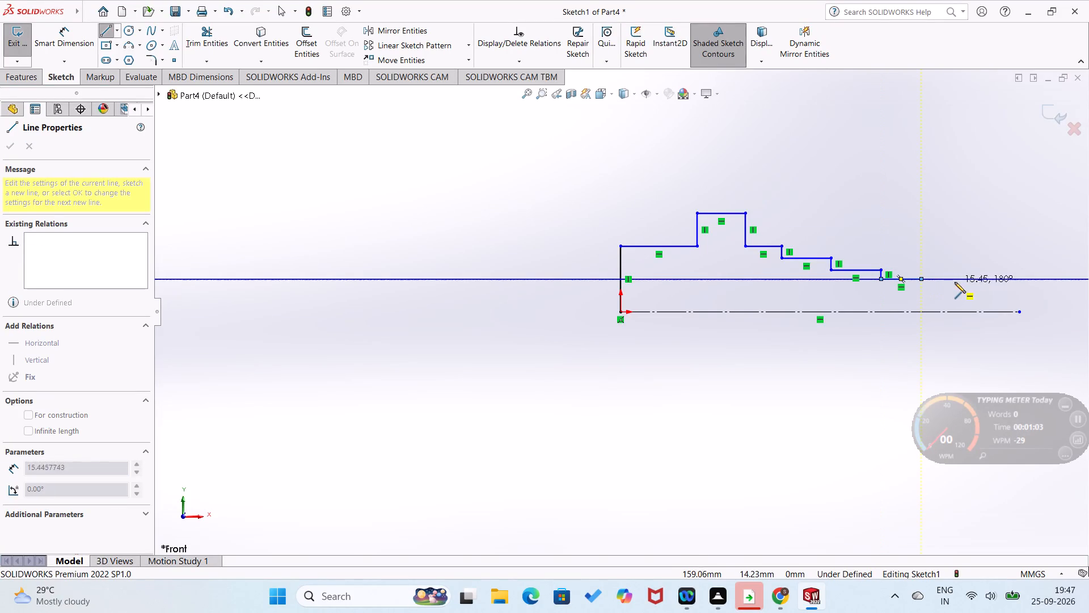
{"action": "left_click", "coordinate": [923, 289]}
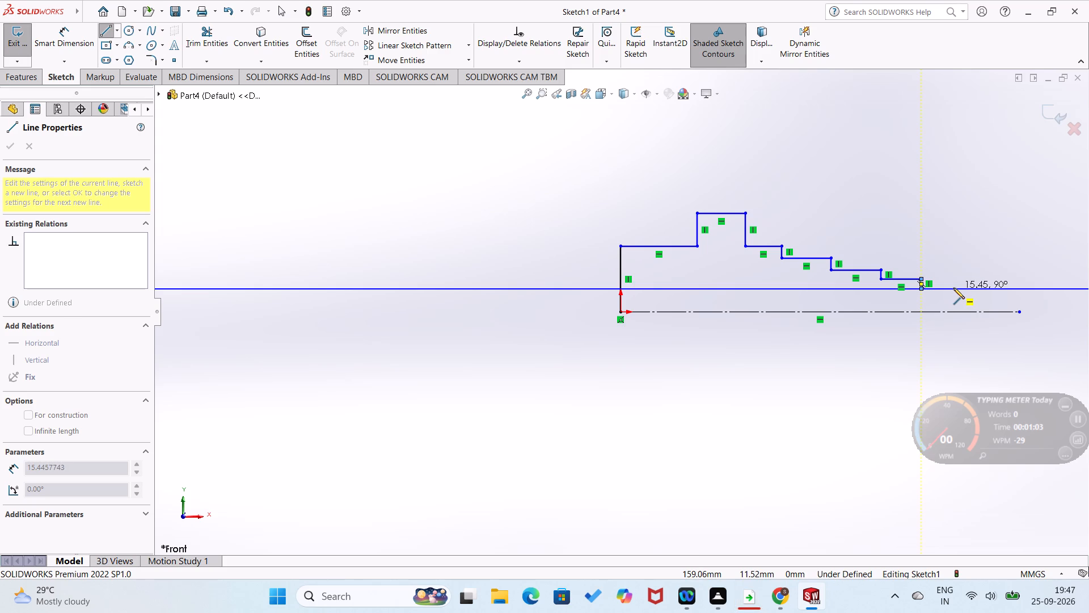
{"action": "left_click", "coordinate": [953, 288]}
{"action": "left_click", "coordinate": [955, 297]}
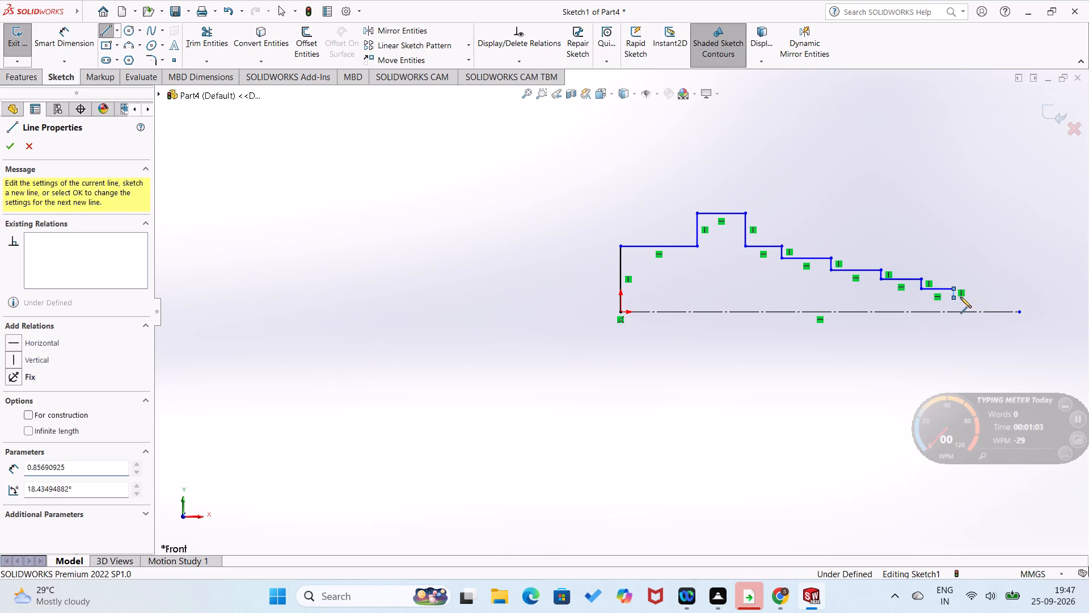
{"action": "left_click", "coordinate": [992, 296]}
{"action": "left_click", "coordinate": [992, 311]}
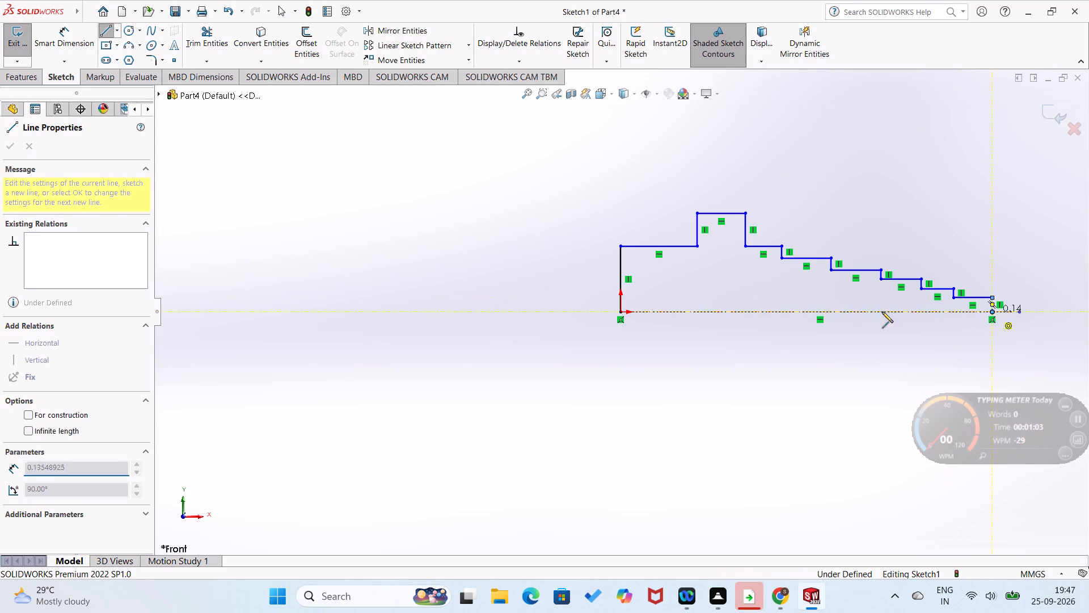
{"action": "left_click", "coordinate": [619, 311]}
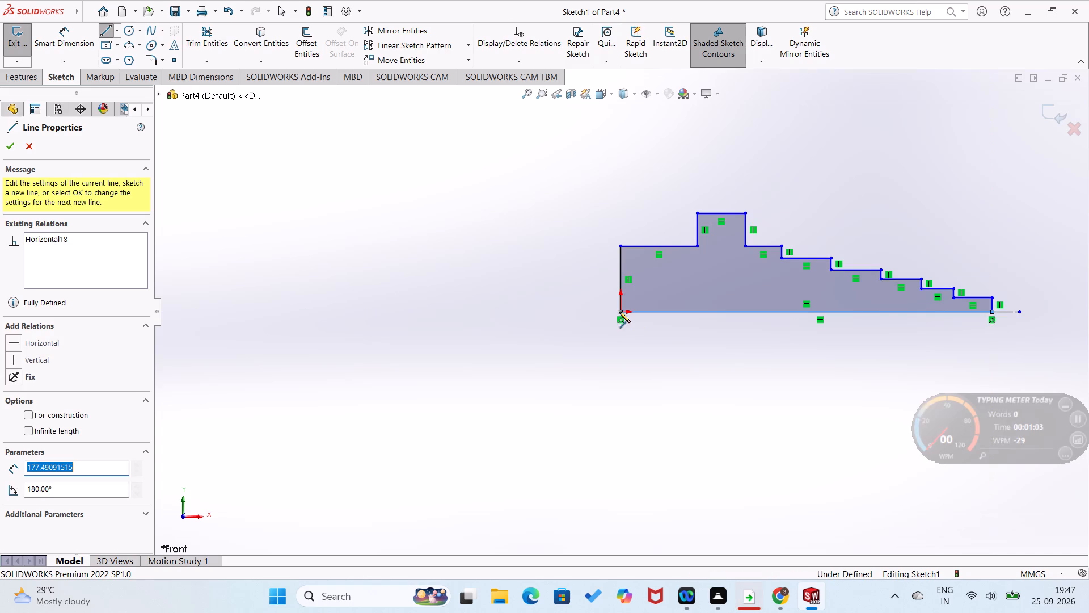
Dimension the height from the base line to the profile's first horizontal segment, above the origin, as 25 mm.
{"action": "right_click_drag", "start_coordinate": [537, 410], "coordinate": [556, 259]}
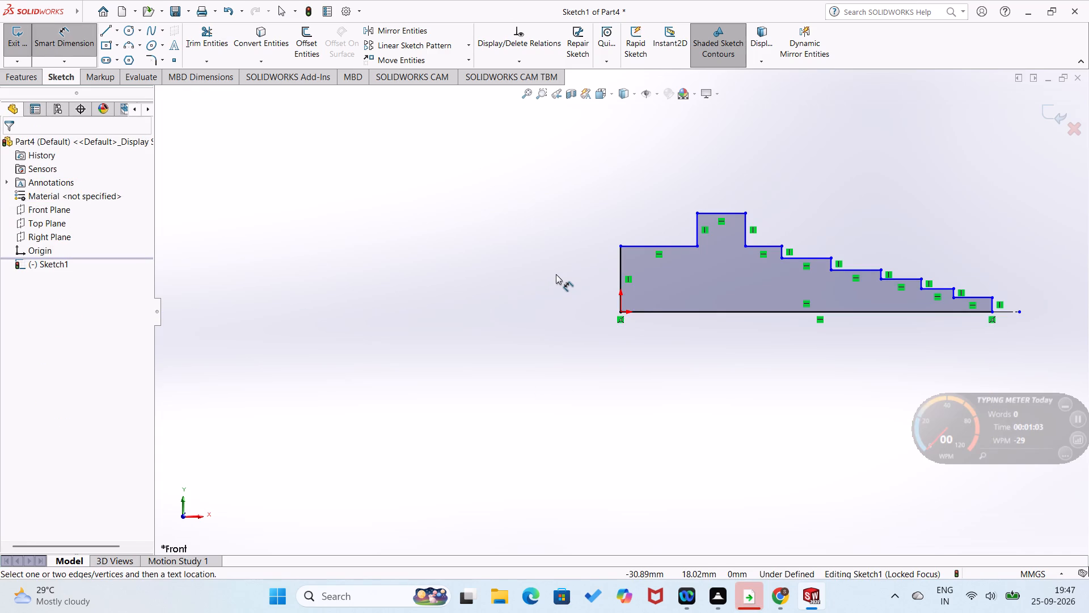
{"action": "left_click", "coordinate": [642, 308]}
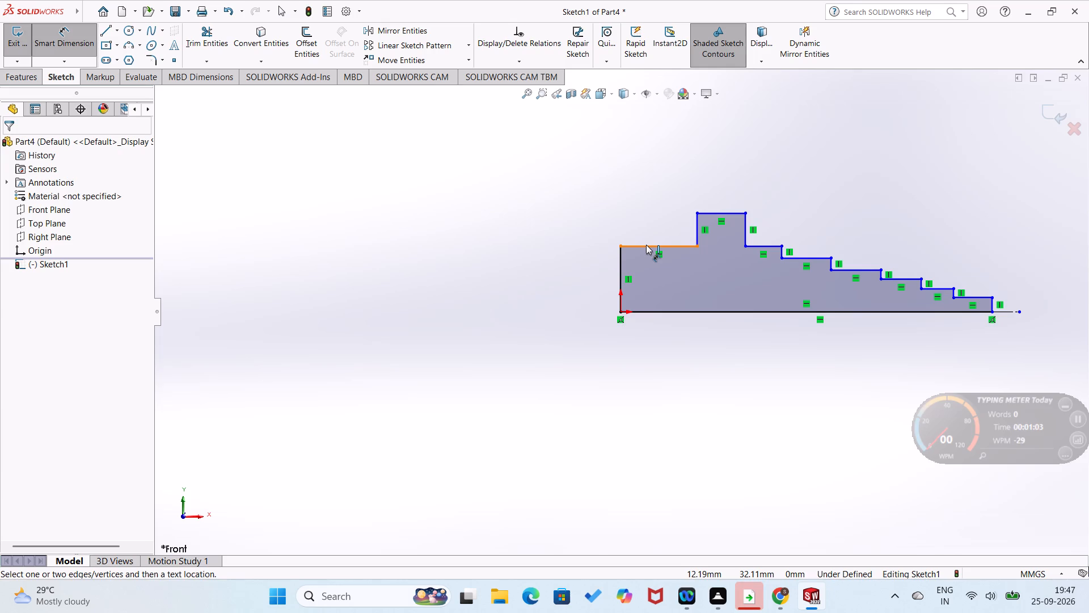
{"action": "left_click", "coordinate": [646, 245]}
{"action": "left_click", "coordinate": [653, 311]}
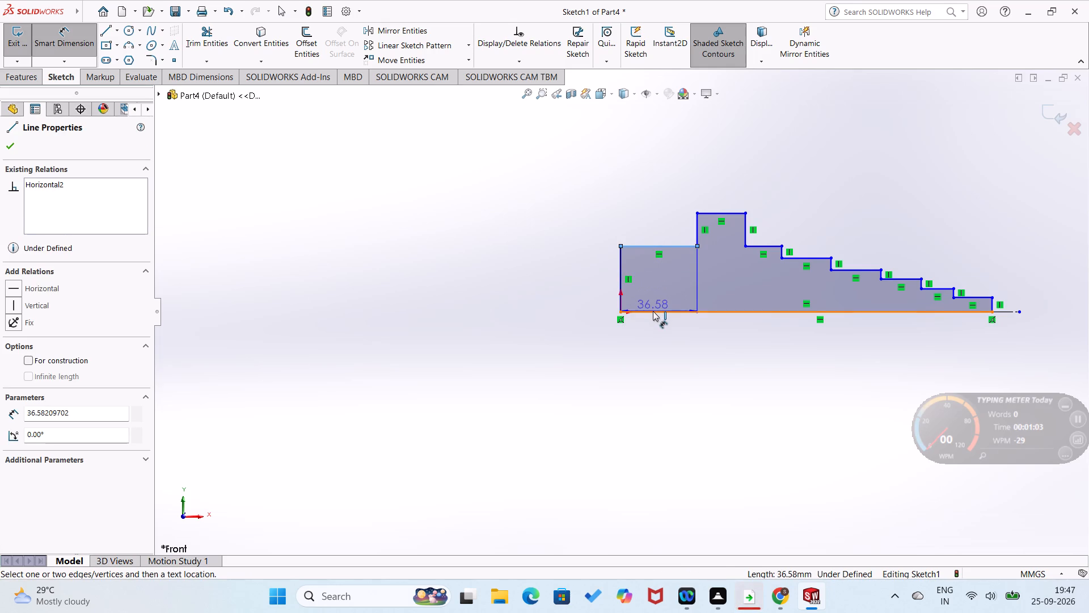
{"action": "left_click", "coordinate": [653, 293]}
{"action": "type", "text": "25"}
{"action": "key", "text": "Return"}
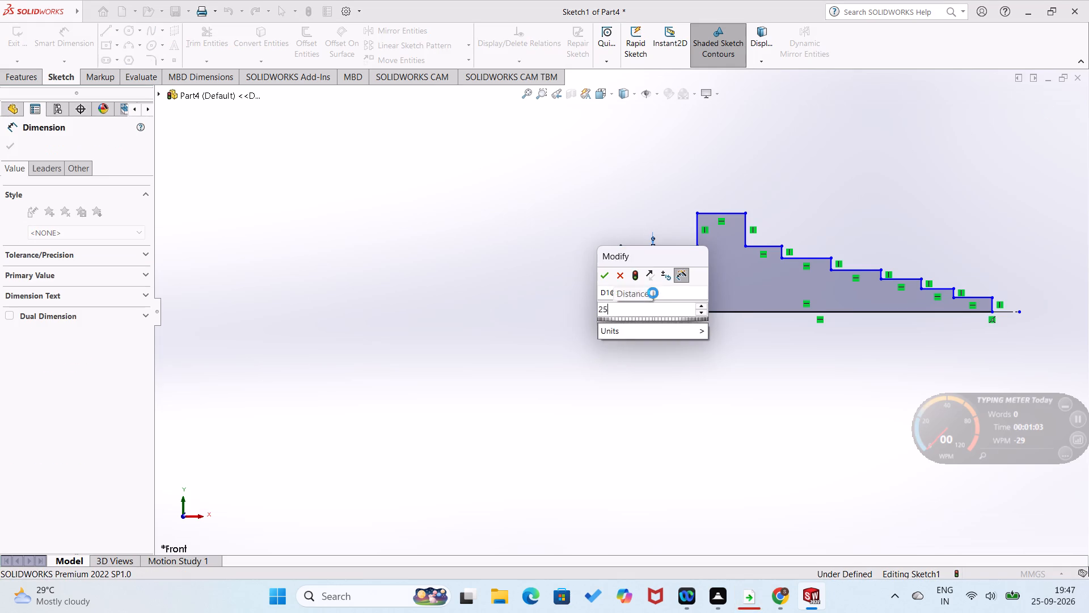
{"action": "left_click", "coordinate": [567, 314]}
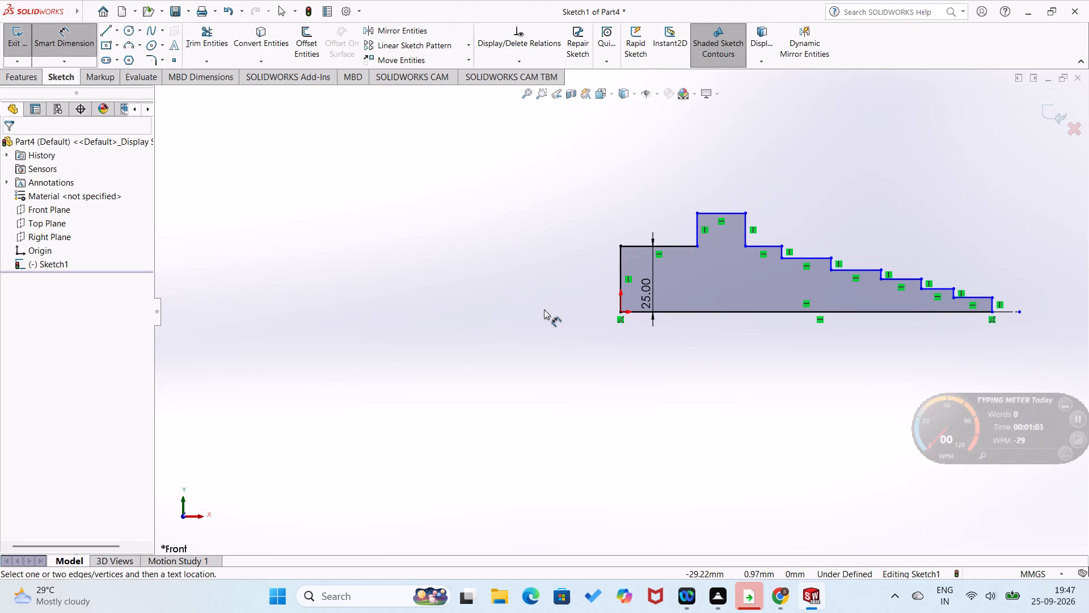
Dimension the height of the profile's tallest section above the base line as 40 mm.
{"action": "left_click", "coordinate": [711, 312]}
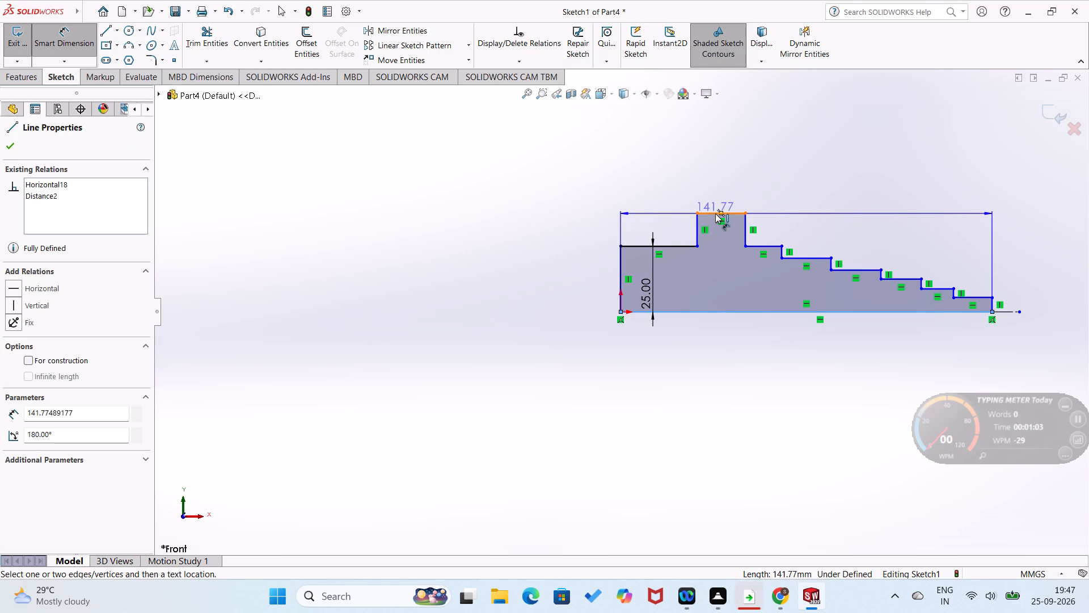
{"action": "left_click", "coordinate": [715, 213]}
{"action": "left_click", "coordinate": [719, 248]}
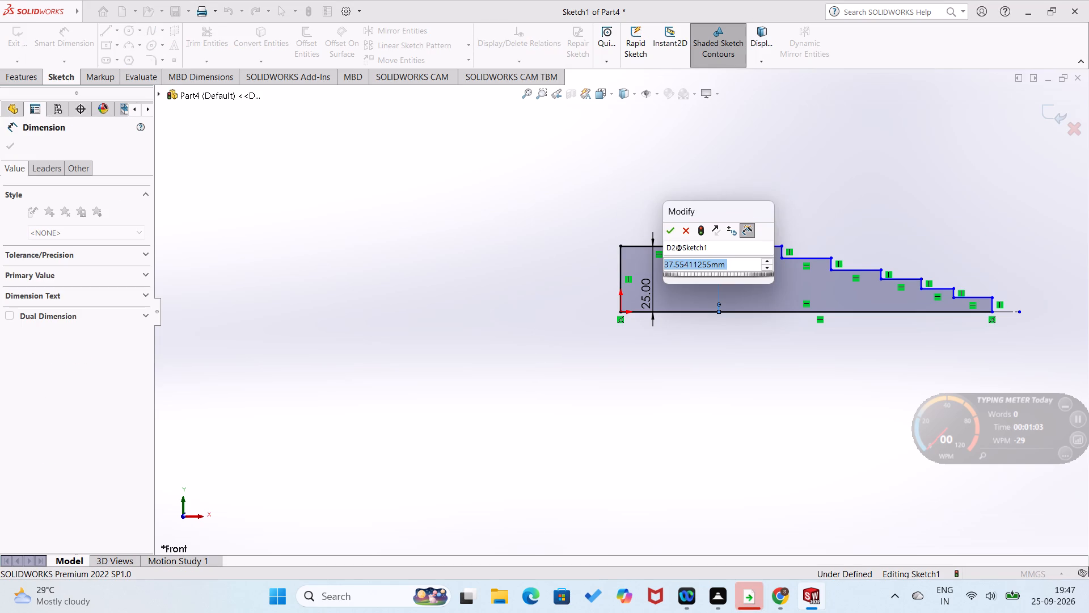
{"action": "type", "text": "40"}
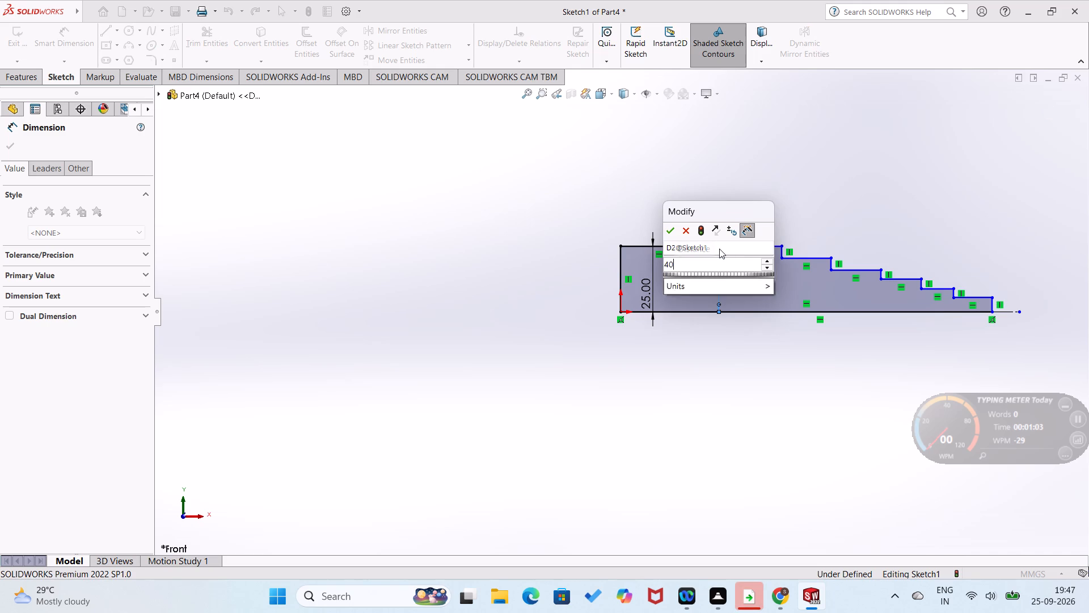
{"action": "key", "text": "Return"}
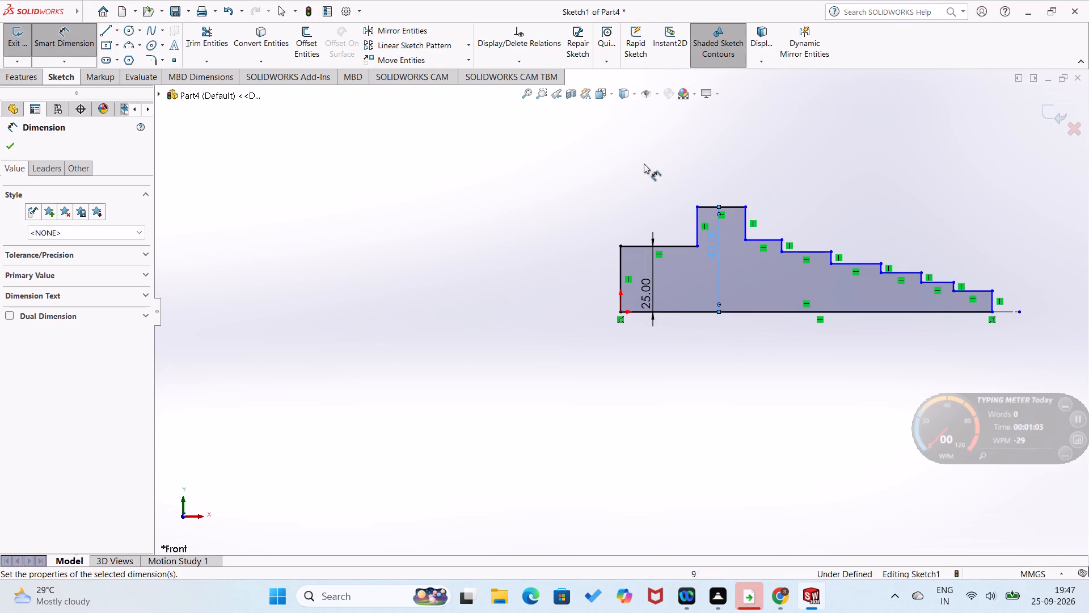
{"action": "left_click", "coordinate": [635, 180]}
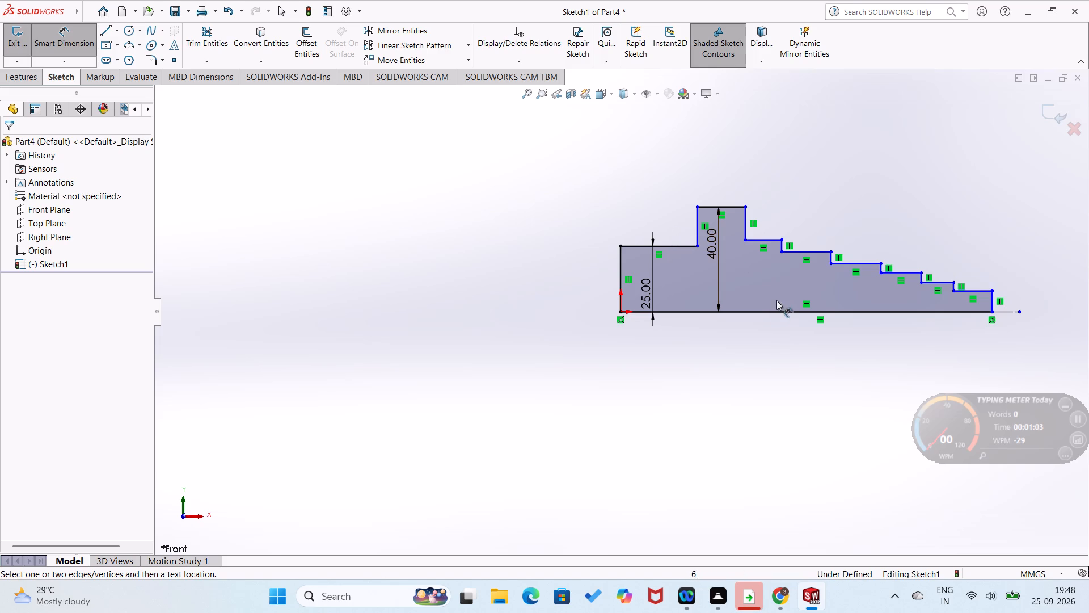
Dimension the height of the section just after the tallest collar as 25 mm from the base line.
{"action": "left_click", "coordinate": [765, 312]}
{"action": "left_click", "coordinate": [769, 240]}
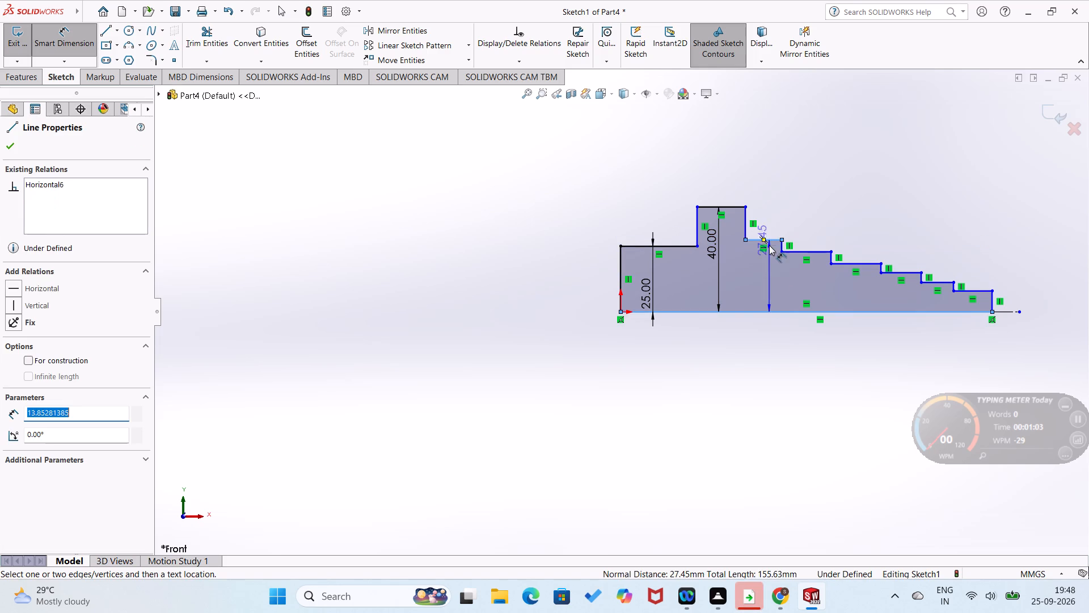
{"action": "left_click", "coordinate": [771, 263]}
{"action": "type", "text": "25"}
{"action": "key", "text": "Return"}
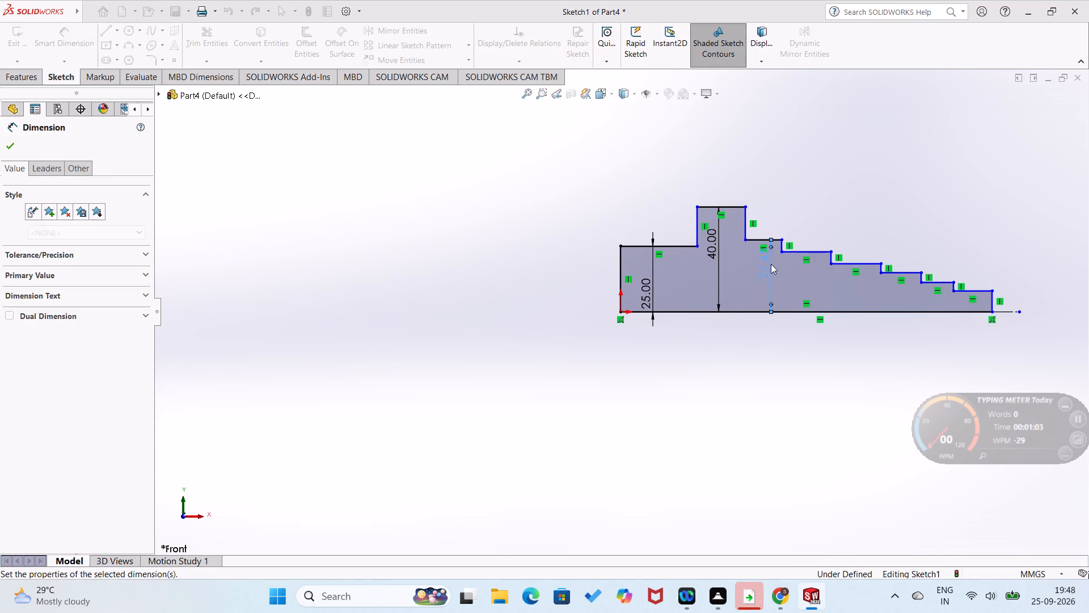
{"action": "left_click", "coordinate": [782, 388]}
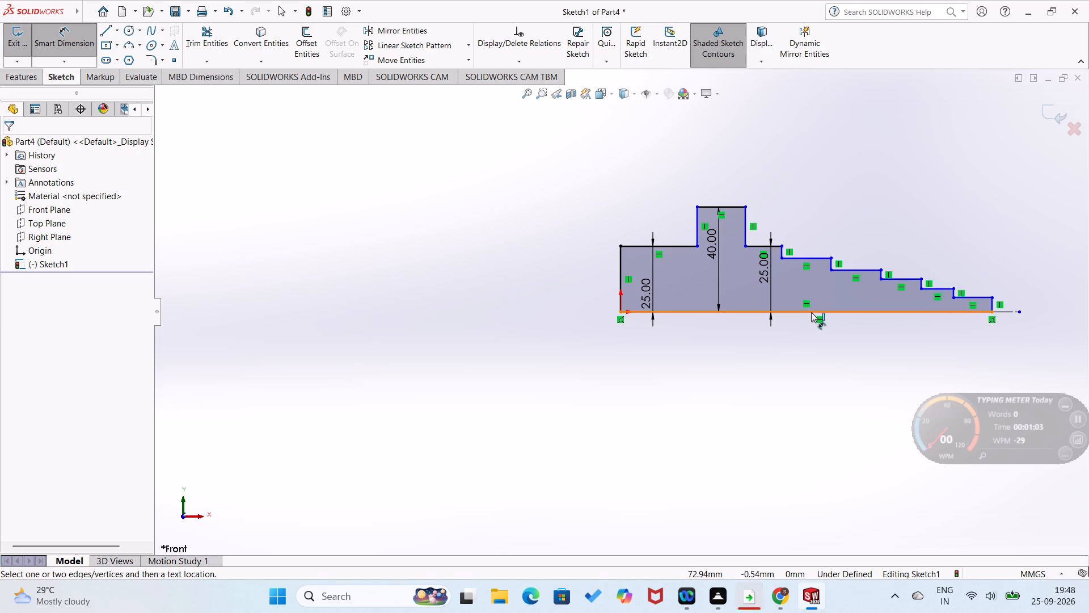
Dimension the height of the second section after the collar as 20 mm from the base line.
{"action": "left_click", "coordinate": [811, 312]}
{"action": "left_click", "coordinate": [811, 257]}
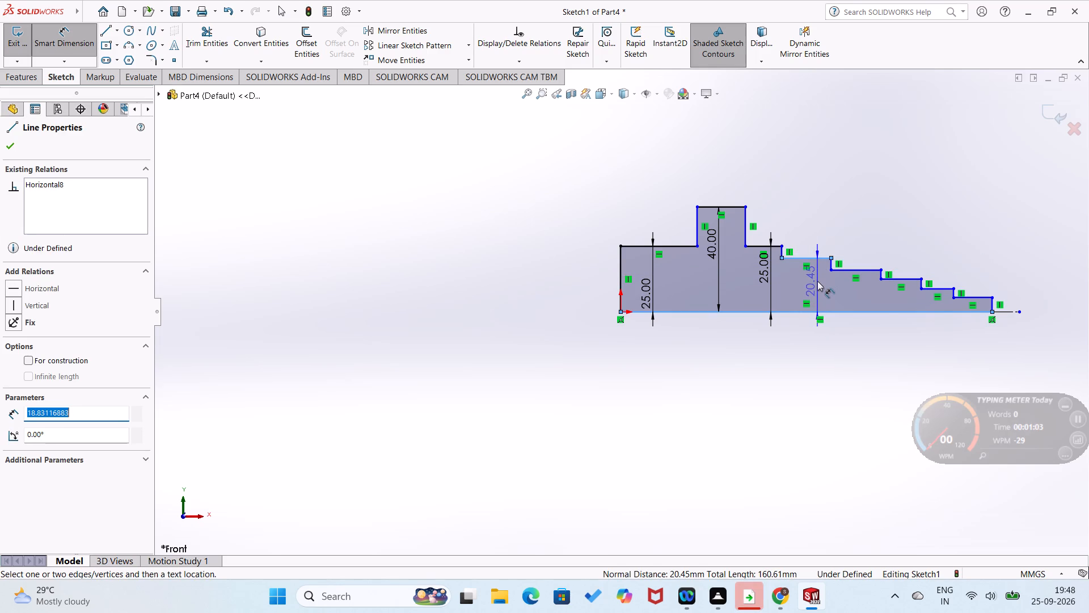
{"action": "left_click", "coordinate": [817, 281]}
{"action": "type", "text": "20"}
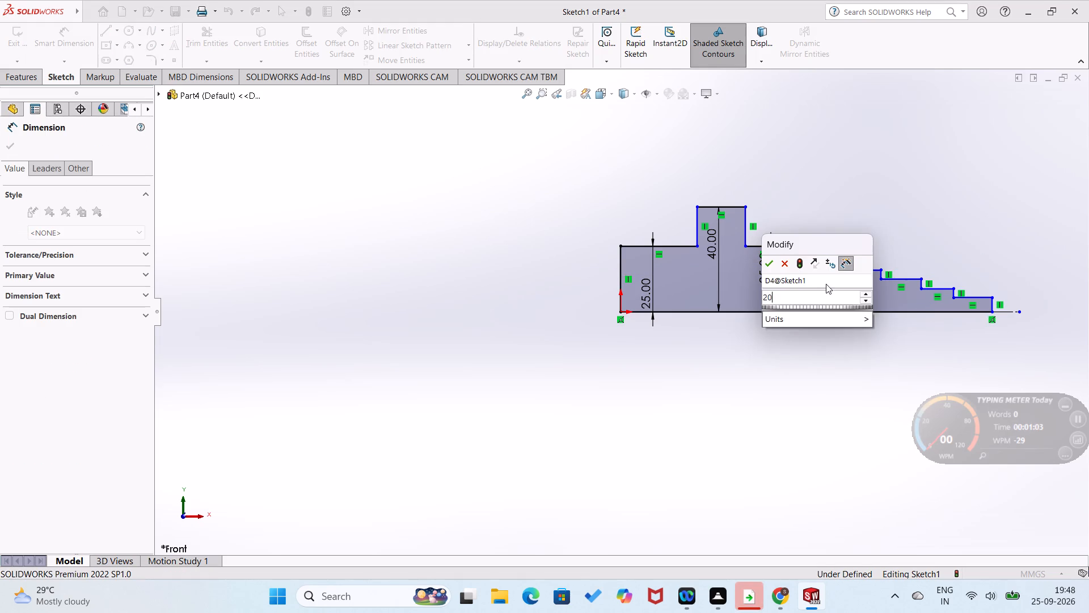
{"action": "key", "text": "Return"}
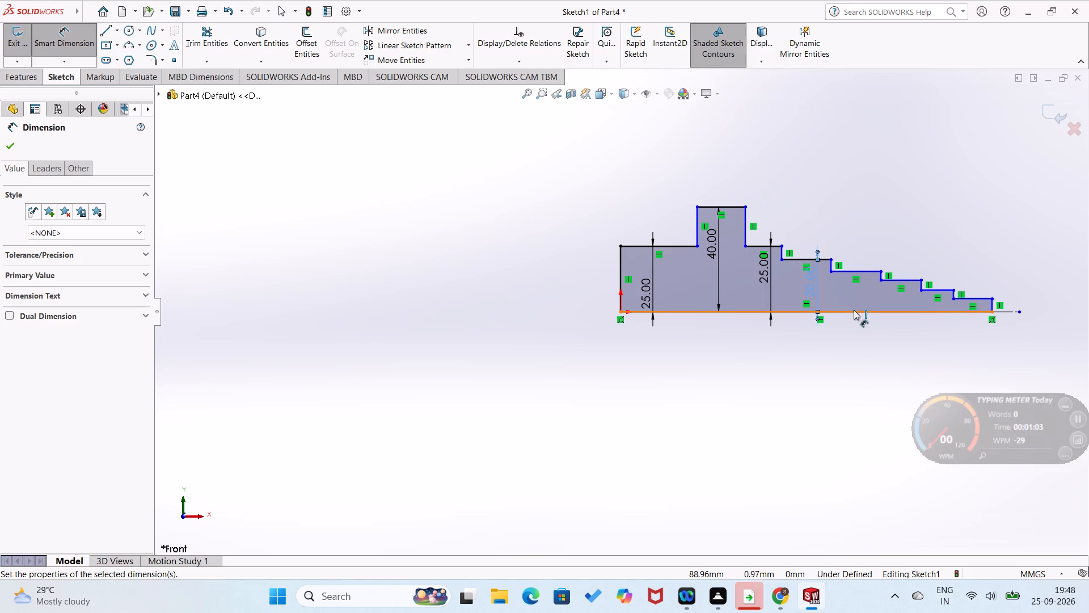
Dimension the height of the third section after the collar as 15 mm from the base line.
{"action": "left_click", "coordinate": [854, 309]}
{"action": "left_click", "coordinate": [862, 271]}
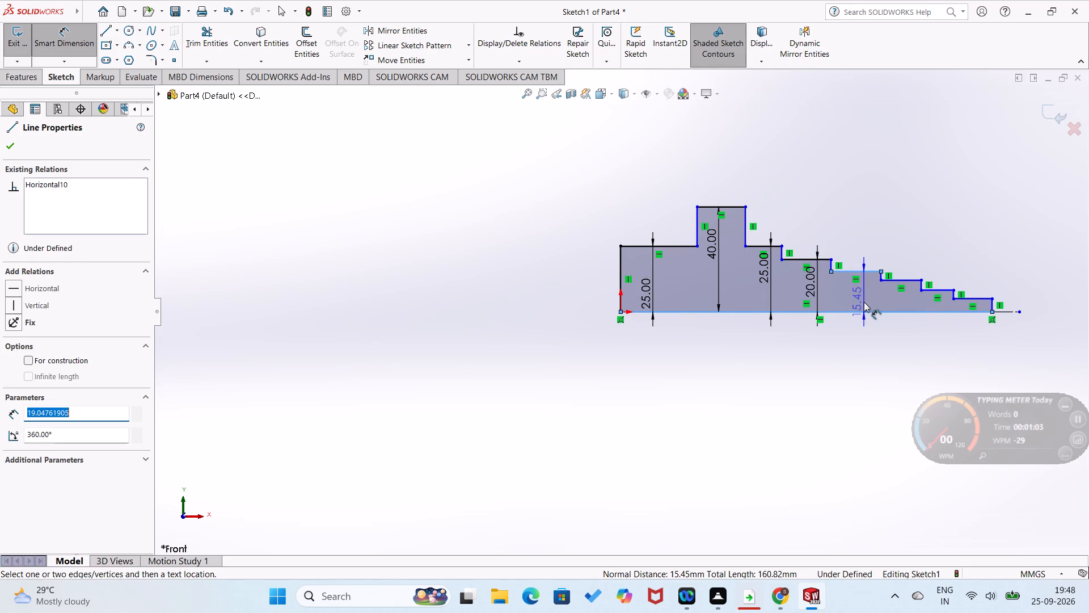
{"action": "left_click", "coordinate": [864, 302]}
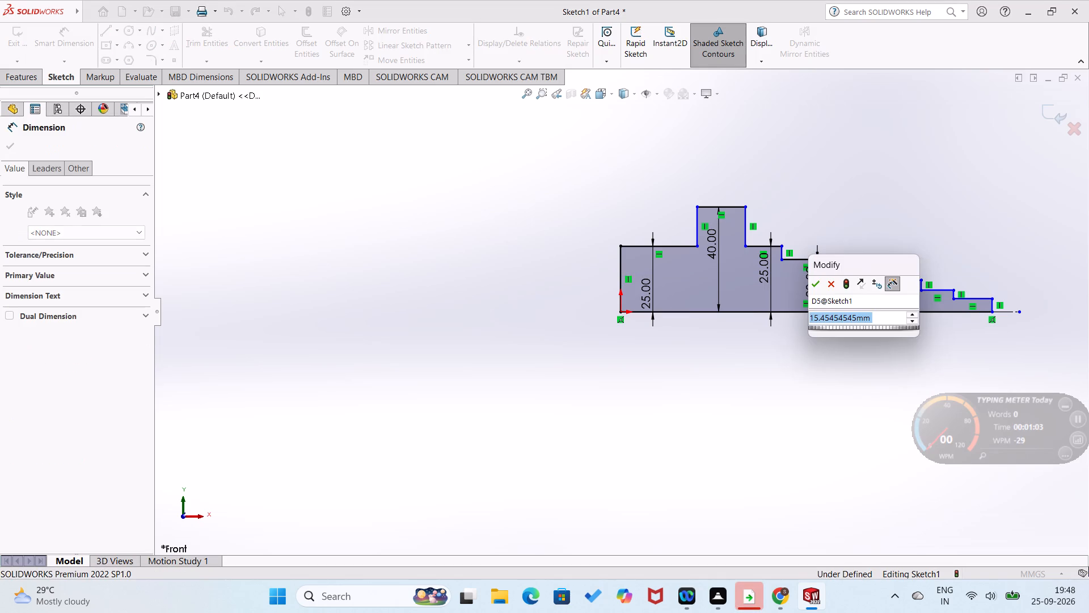
{"action": "type", "text": "15"}
{"action": "key", "text": "Return"}
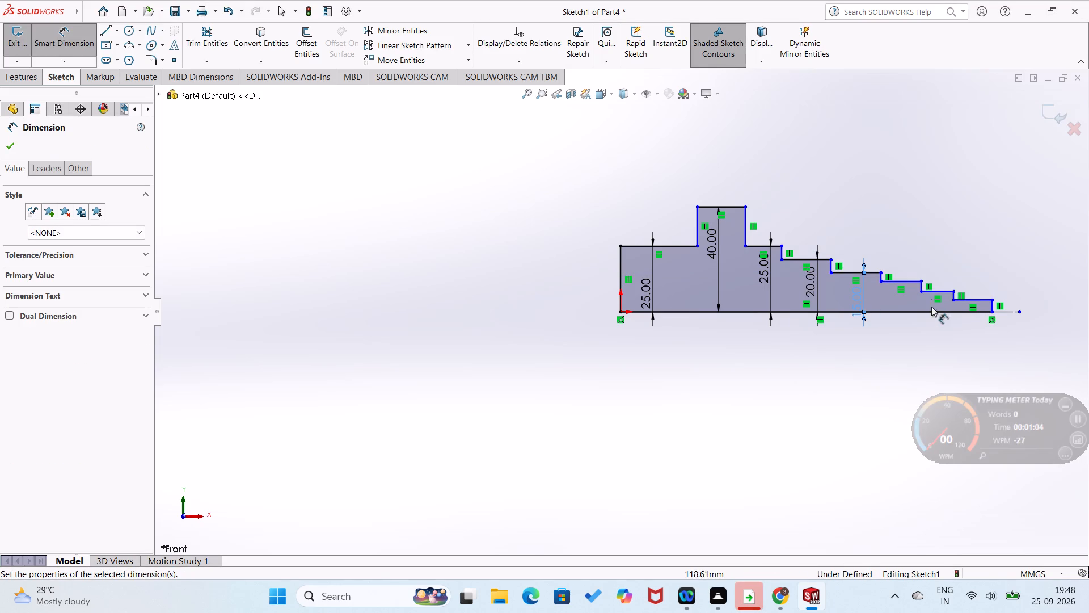
Dimension the height of the fourth section after the collar as 10 mm from the base line.
{"action": "left_click", "coordinate": [910, 312]}
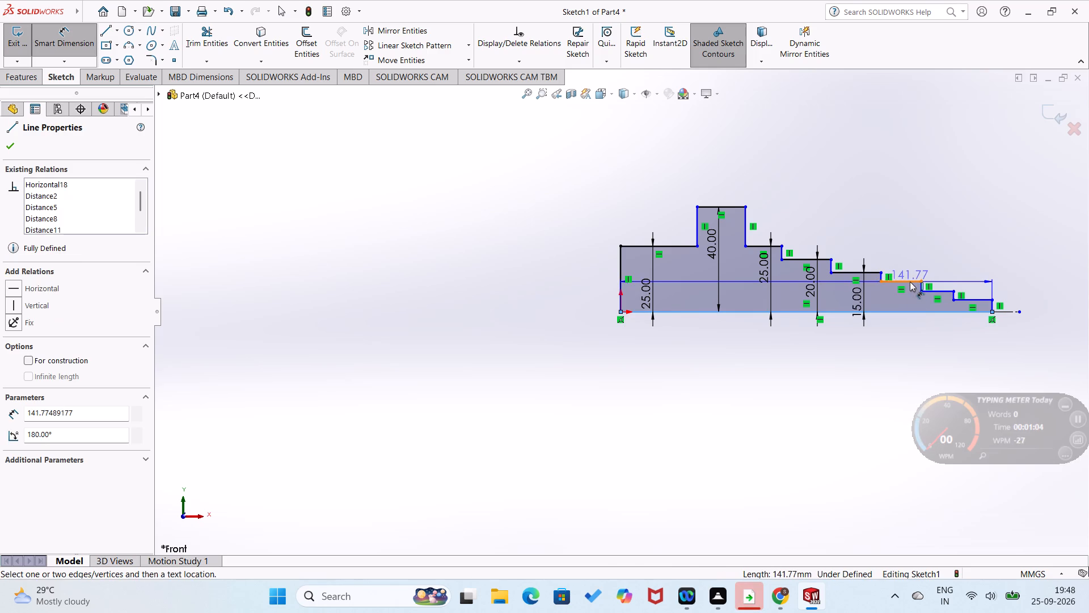
{"action": "left_click", "coordinate": [910, 282]}
{"action": "left_click", "coordinate": [910, 295]}
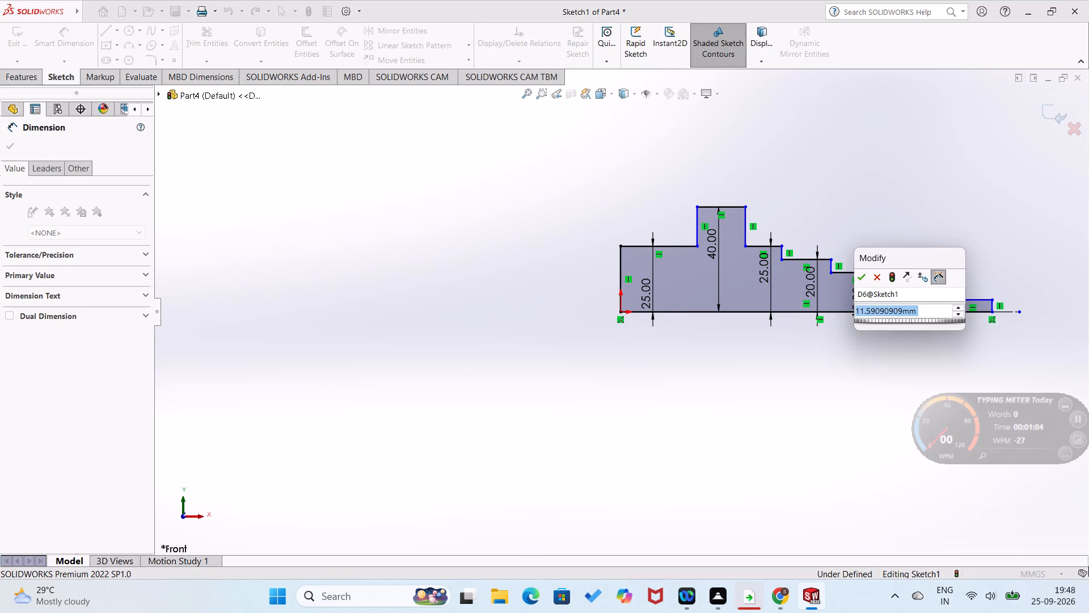
{"action": "type", "text": "10"}
{"action": "key", "text": "Return"}
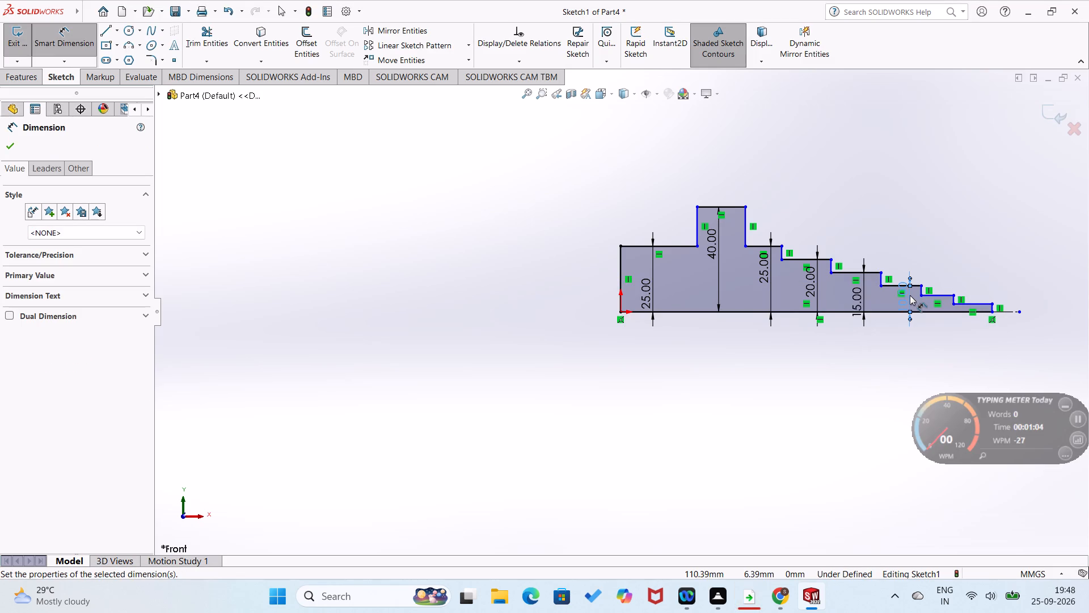
Dimension the height of the second-to-last section of the profile as 5 mm from the base line.
{"action": "scroll", "coordinate": [949, 303], "scroll_direction": "down", "scroll_amount": 3}
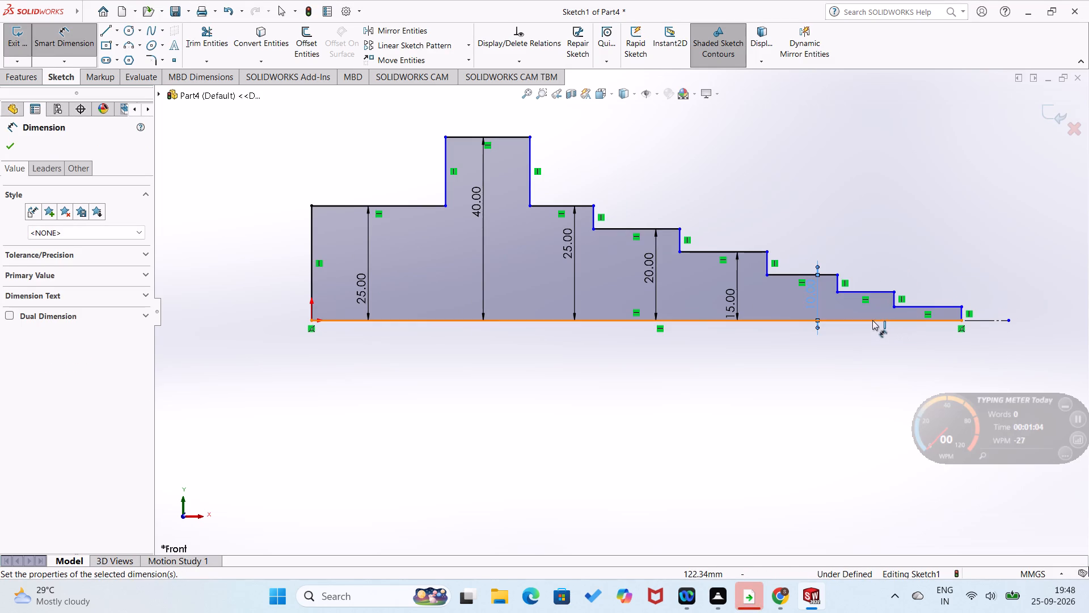
{"action": "left_click", "coordinate": [872, 320]}
{"action": "left_click", "coordinate": [876, 293]}
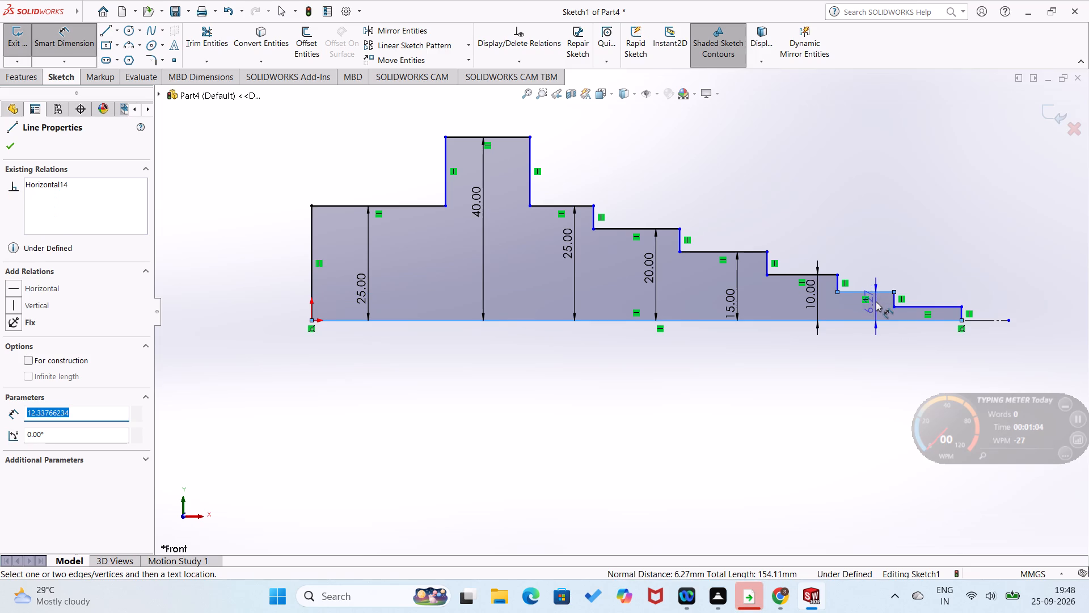
{"action": "left_click", "coordinate": [876, 303]}
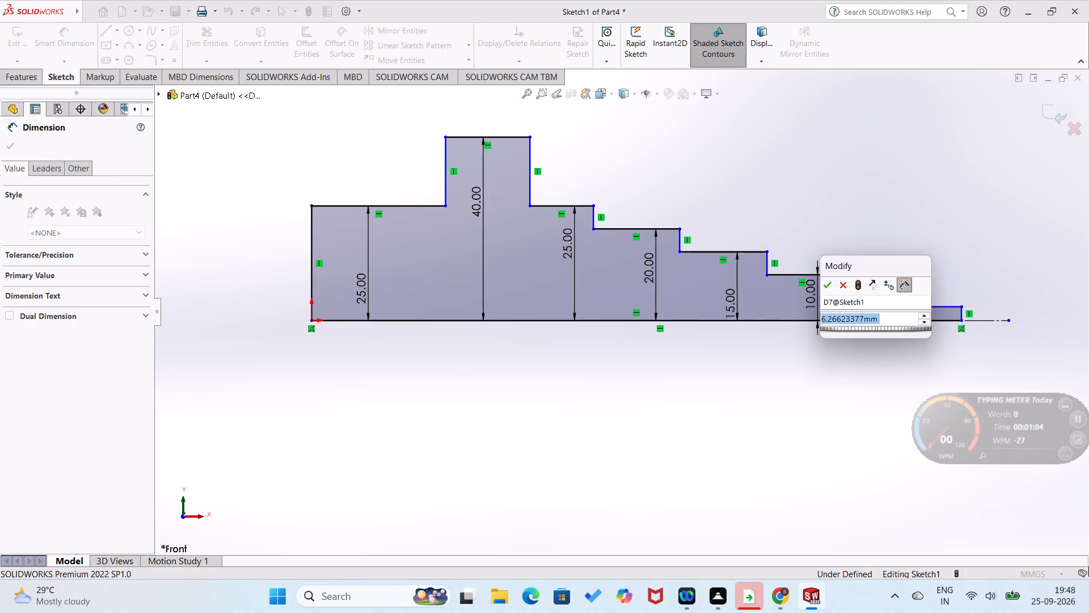
{"action": "key", "text": "5"}
{"action": "key", "text": "Return"}
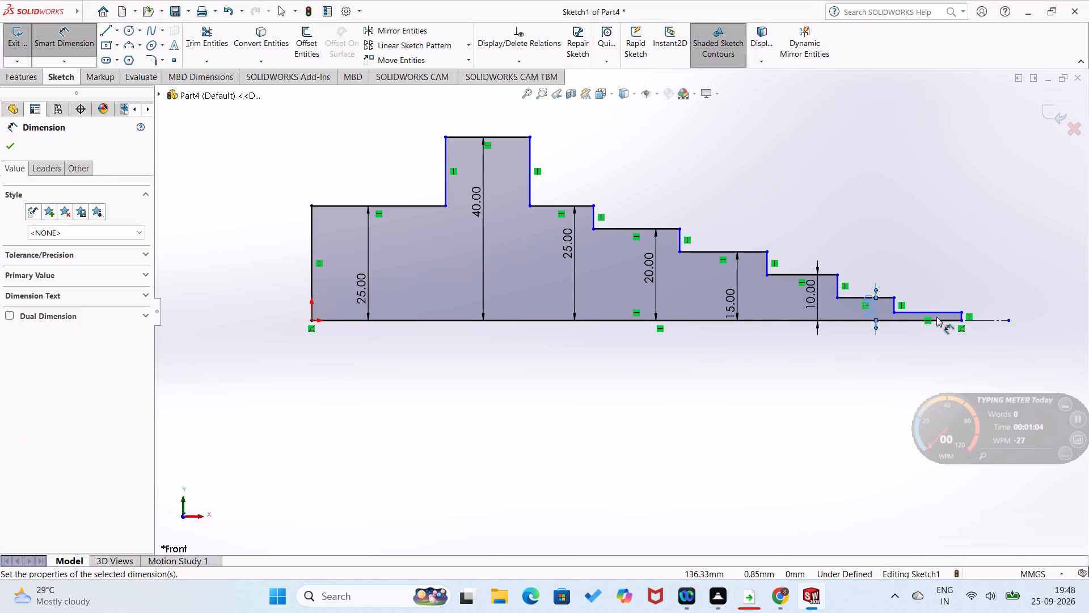
Dimension the height of the last, thinnest section of the profile as 2.5 mm from the base line.
{"action": "left_click", "coordinate": [919, 321]}
{"action": "left_click", "coordinate": [919, 312]}
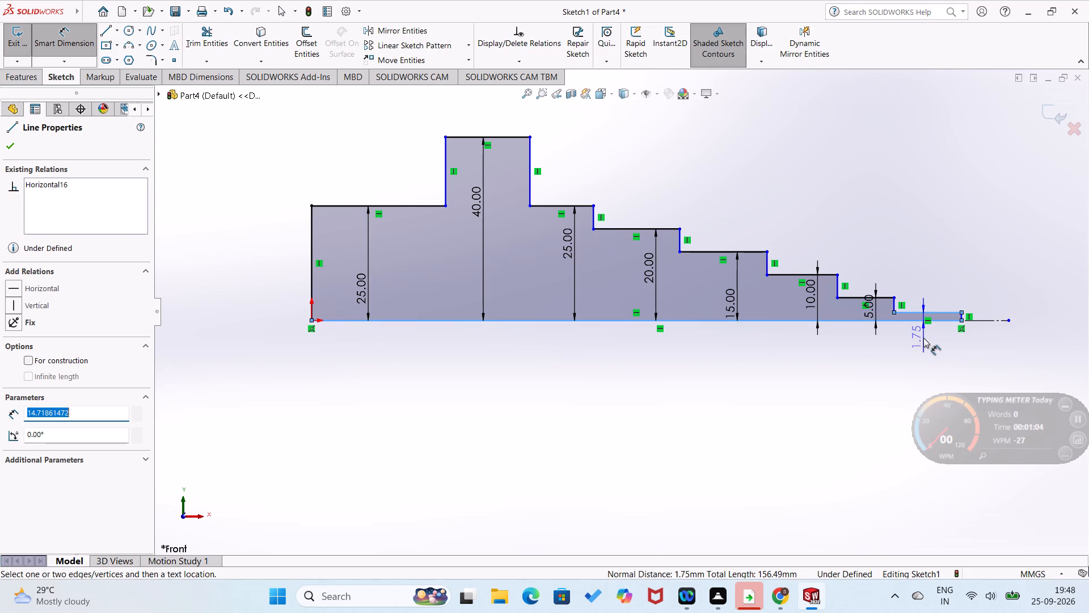
{"action": "left_click", "coordinate": [923, 340]}
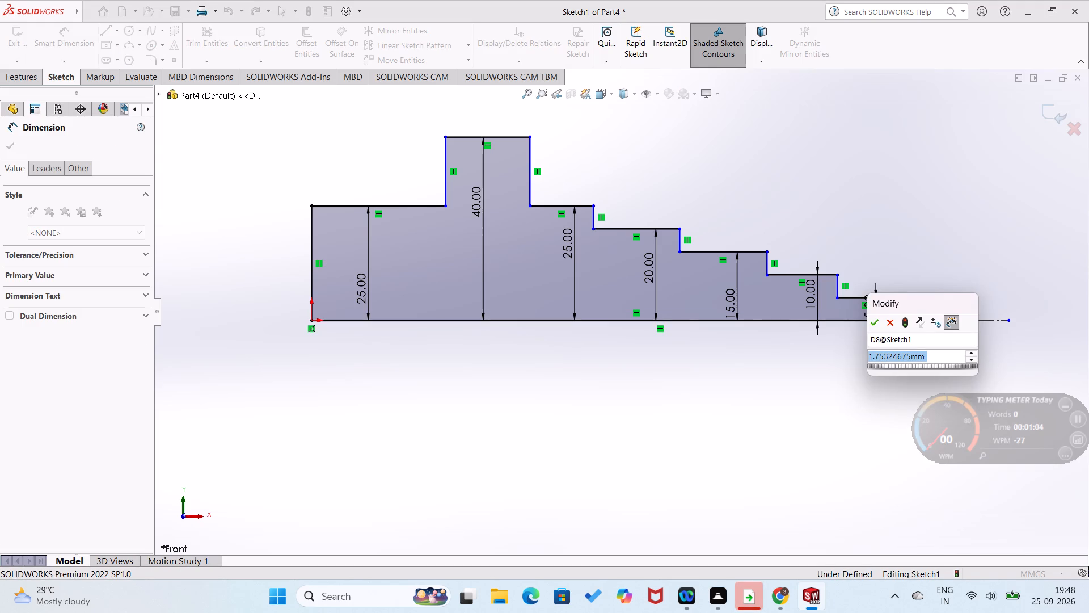
{"action": "type", "text": "2.5"}
{"action": "key", "text": "Return"}
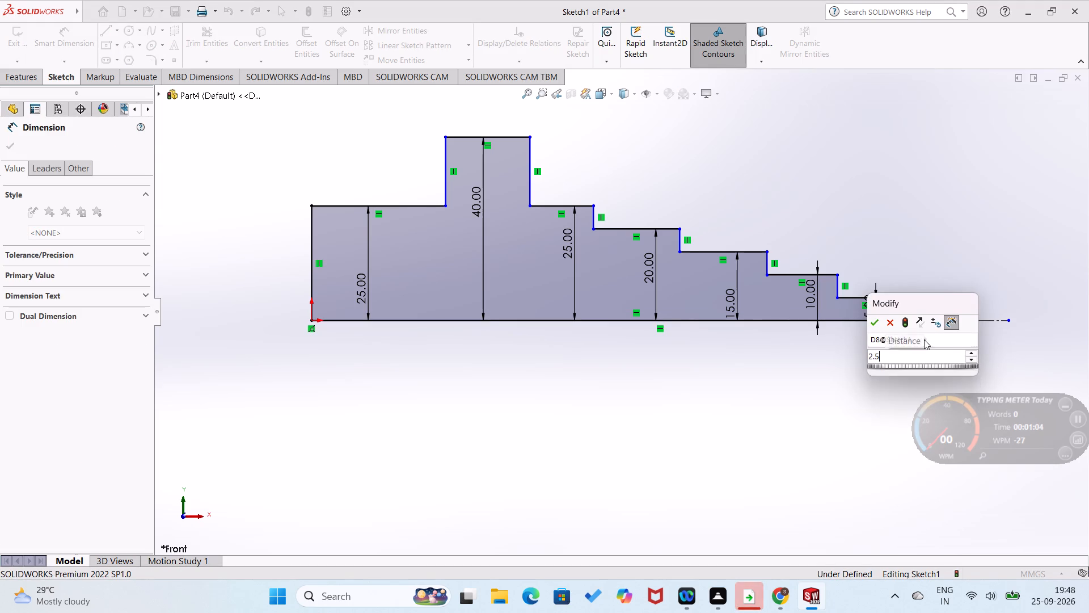
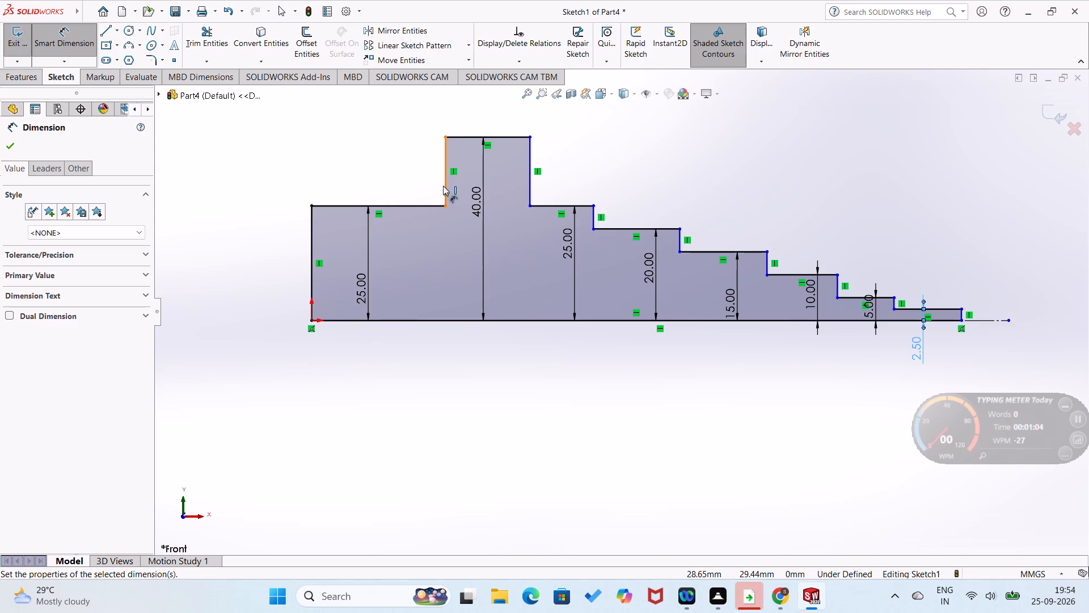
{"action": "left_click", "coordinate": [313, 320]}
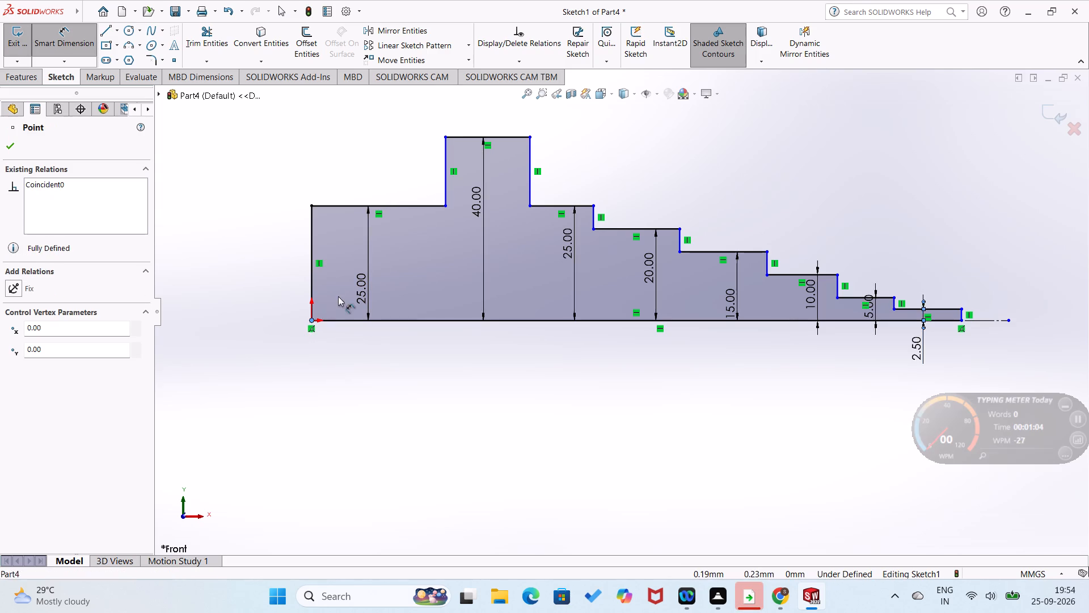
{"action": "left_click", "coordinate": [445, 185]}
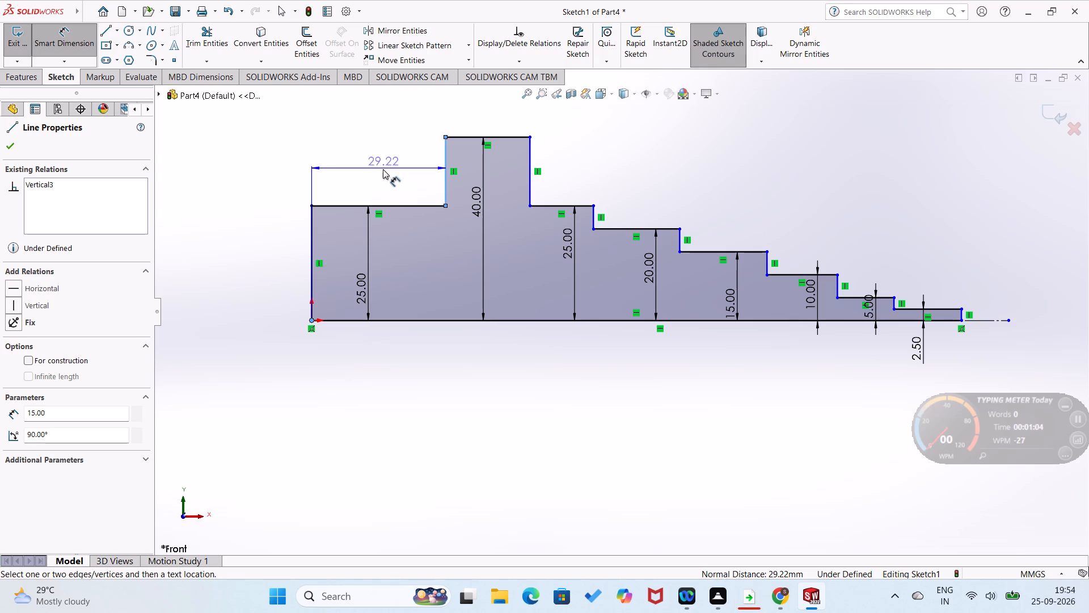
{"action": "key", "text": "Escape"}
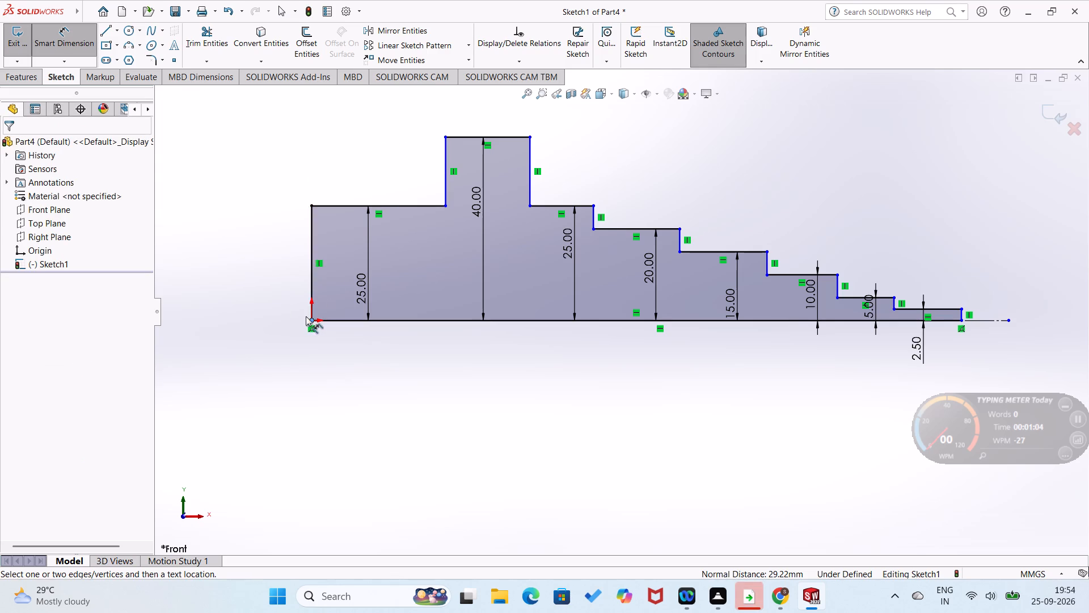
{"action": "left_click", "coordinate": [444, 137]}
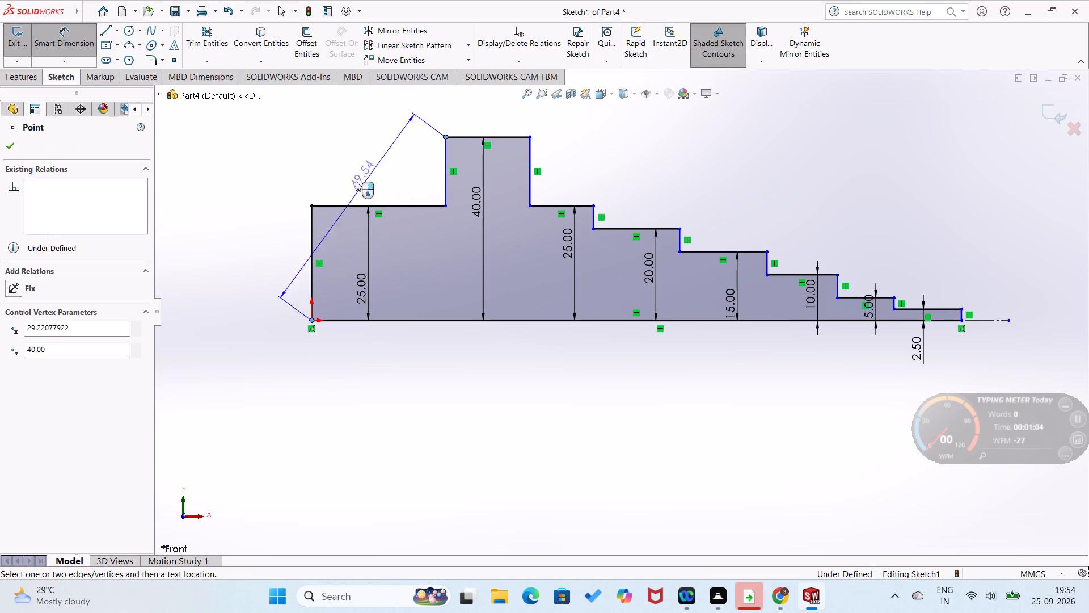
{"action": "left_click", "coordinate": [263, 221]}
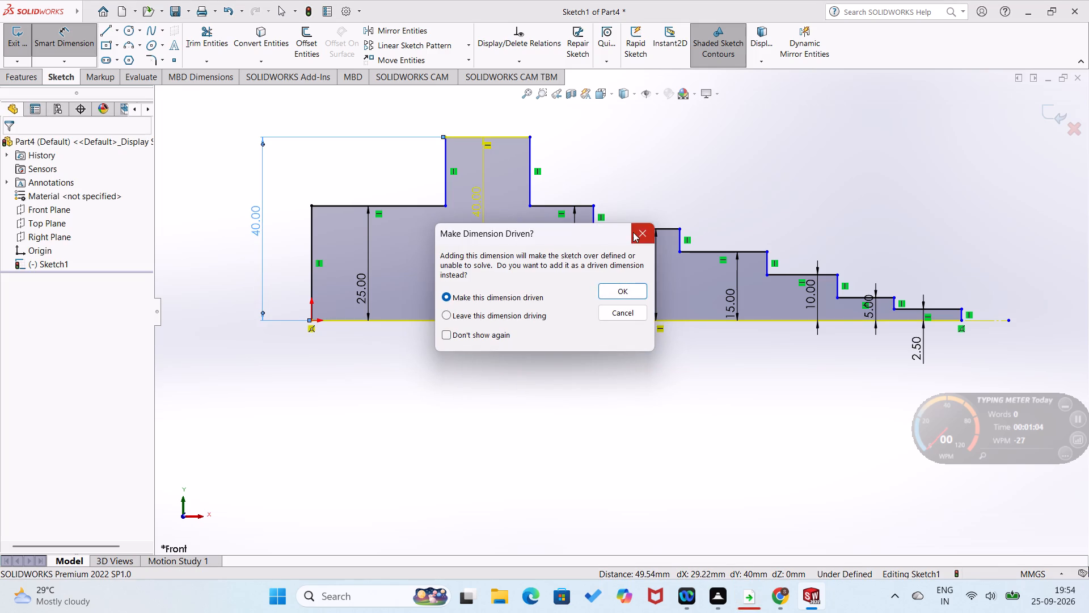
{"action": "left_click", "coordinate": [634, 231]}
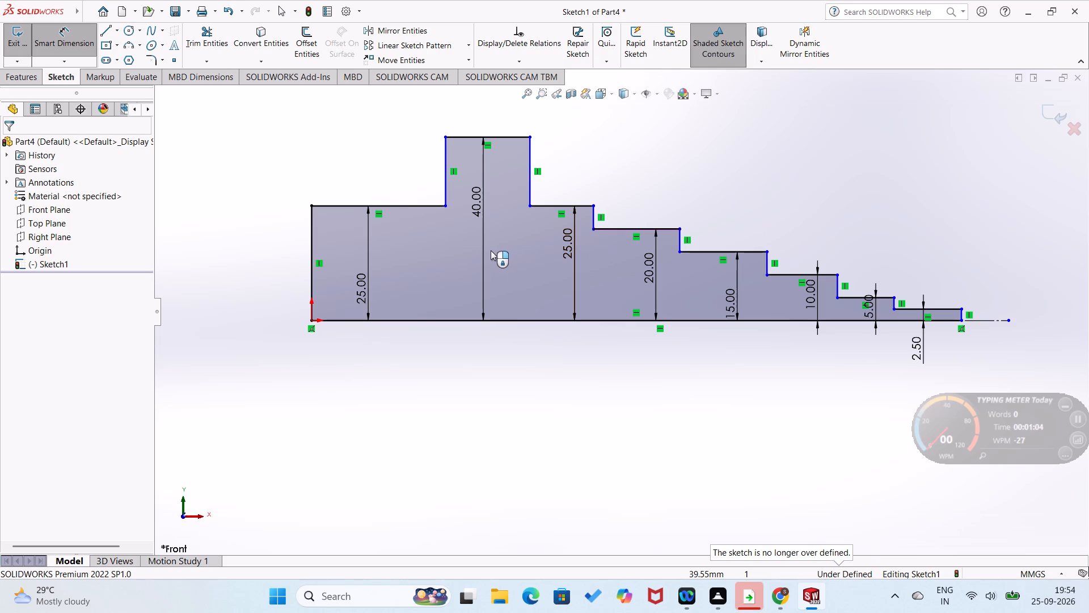
Dimension the length of the first section, before the collar, as 40 mm.
{"action": "left_click", "coordinate": [432, 205]}
{"action": "left_click", "coordinate": [422, 185]}
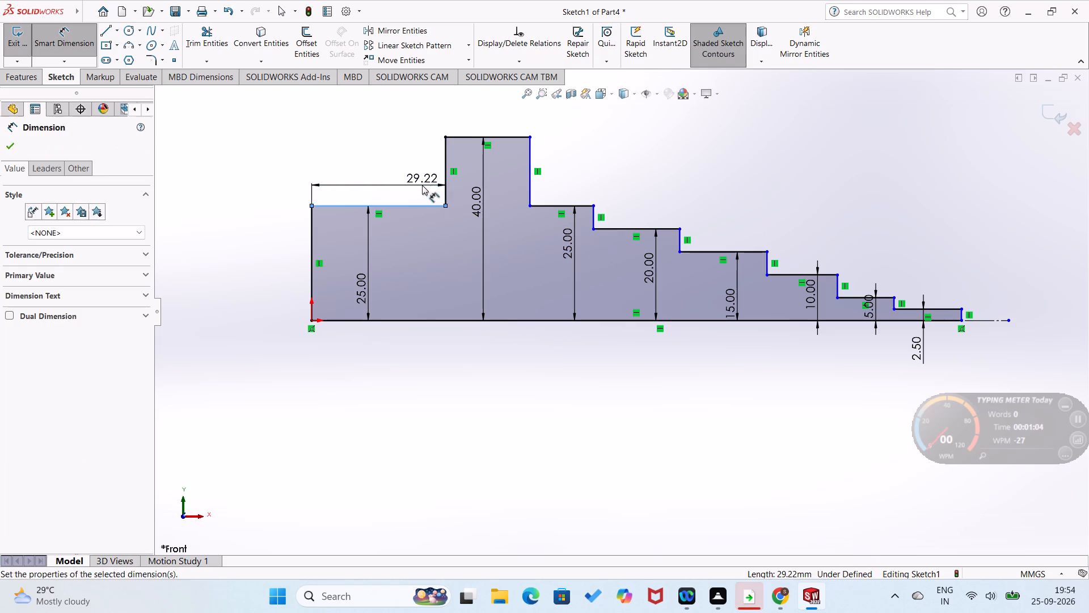
{"action": "type", "text": "40"}
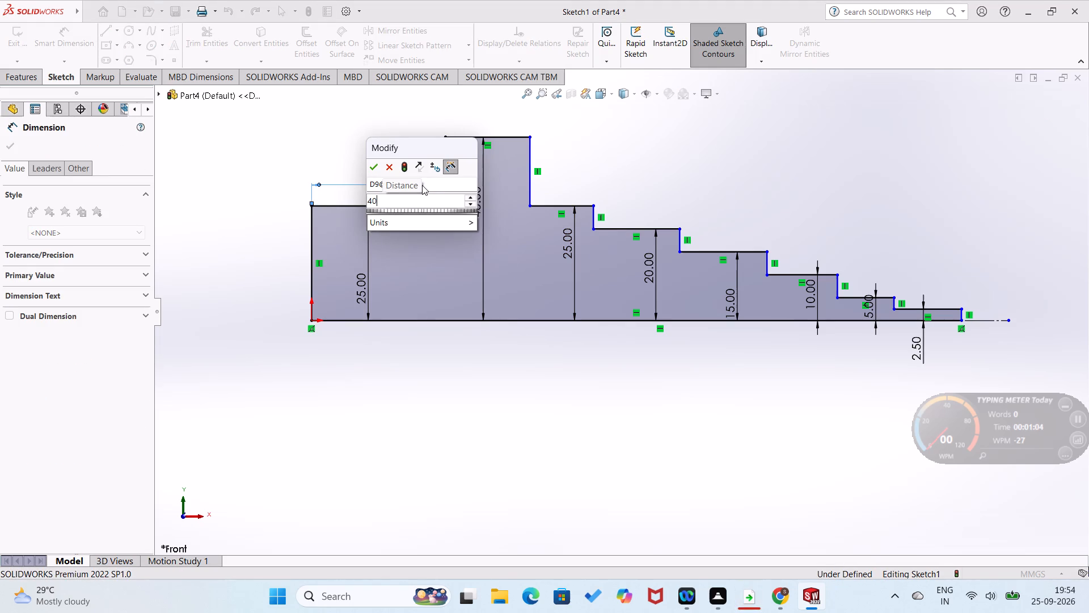
{"action": "key", "text": "Return"}
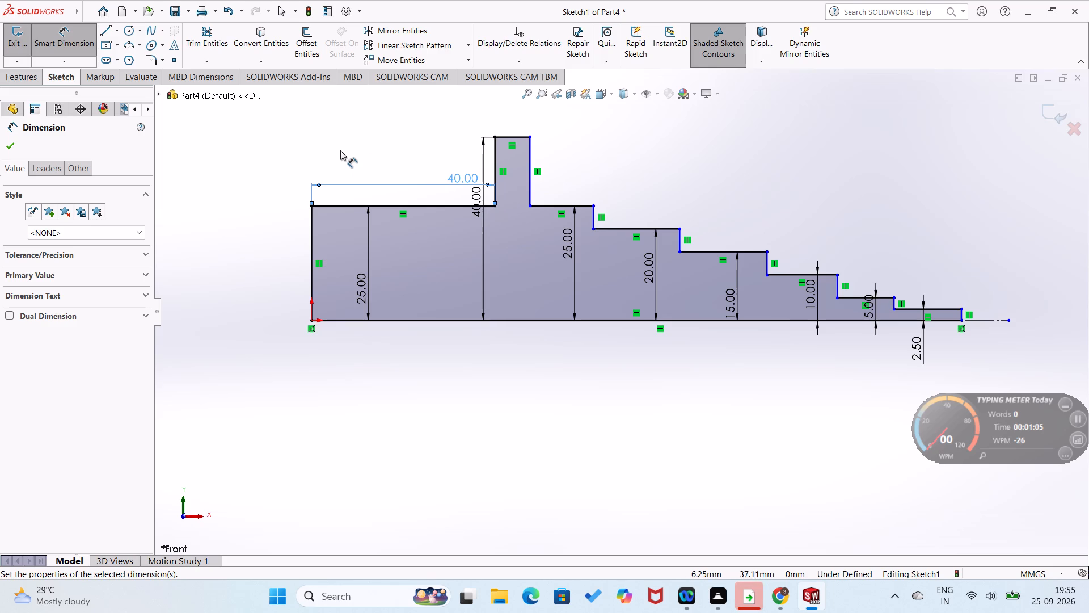
Dimension the width of the collar along its top edge as 20 mm.
{"action": "left_click", "coordinate": [550, 202]}
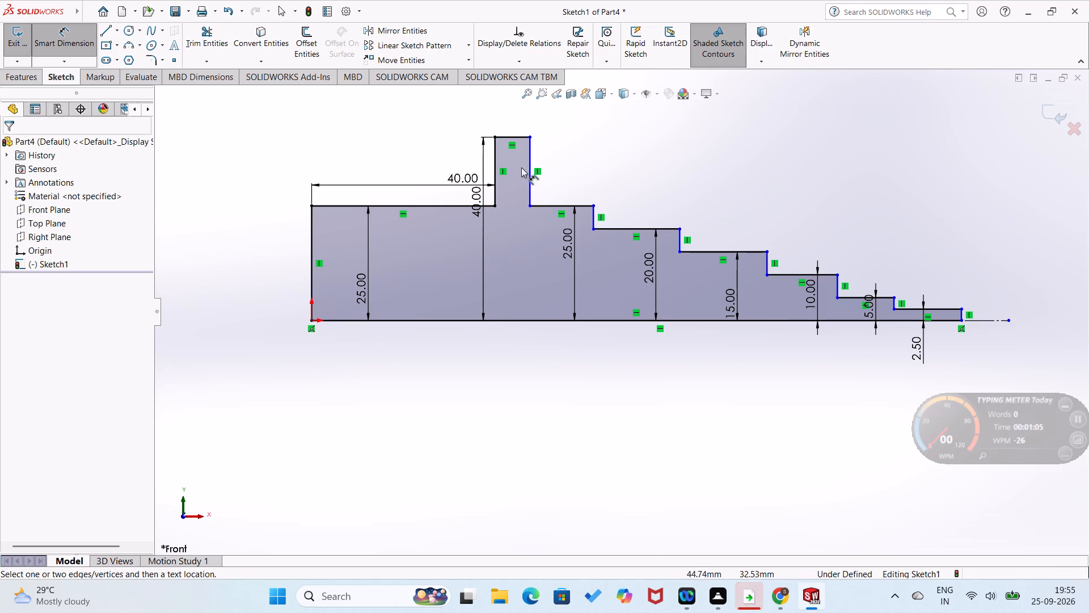
{"action": "left_click", "coordinate": [519, 135]}
{"action": "left_click", "coordinate": [518, 124]}
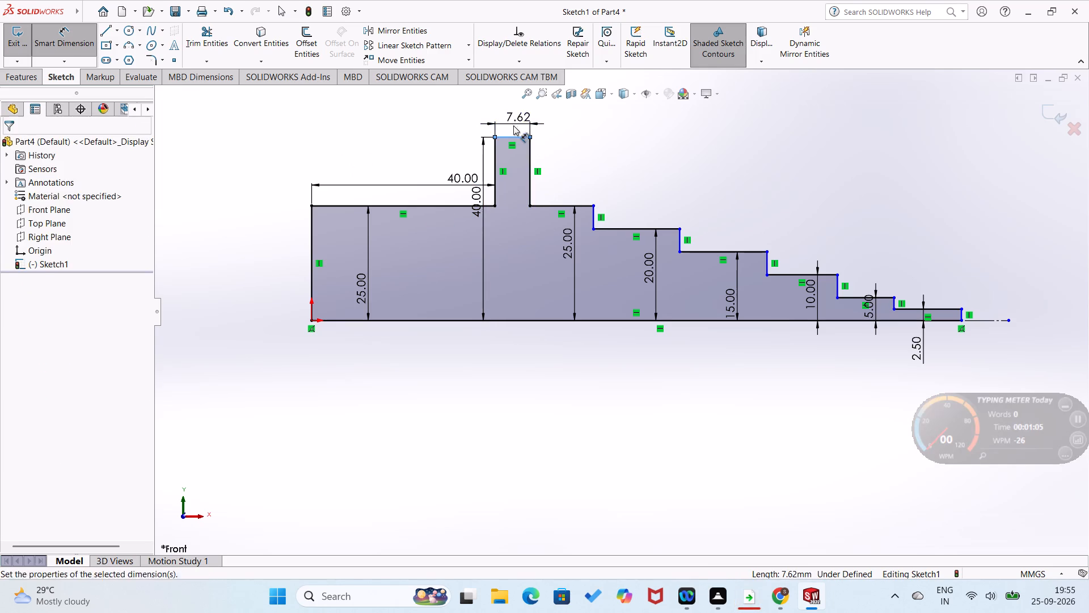
{"action": "type", "text": "20"}
{"action": "key", "text": "Return"}
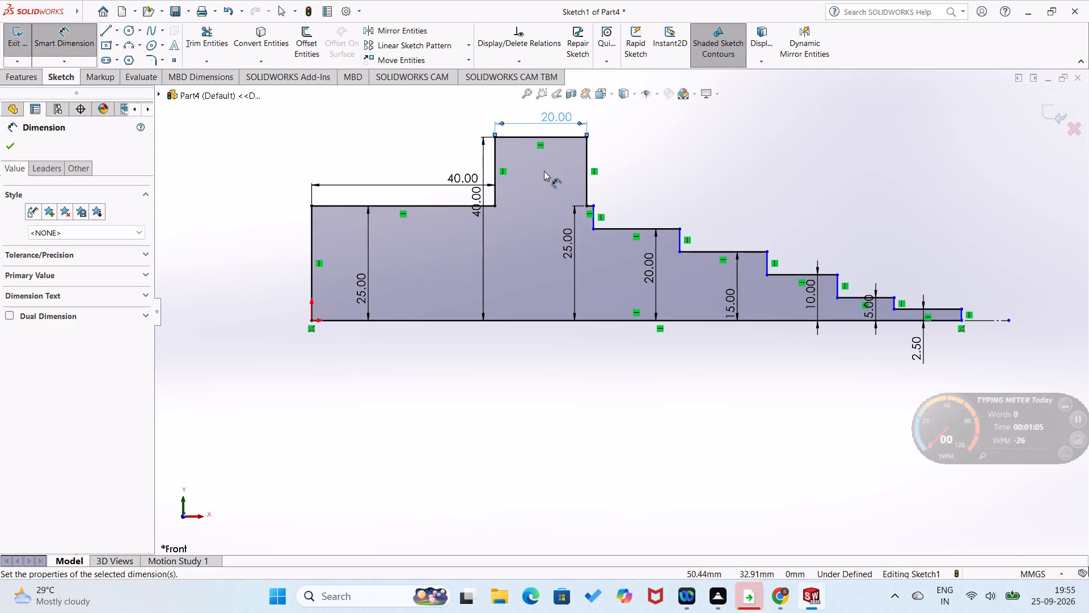
Dimension the length of the first section after the collar as 20 mm.
{"action": "scroll", "coordinate": [571, 187], "scroll_direction": "down", "scroll_amount": 3}
{"action": "left_click", "coordinate": [613, 241]}
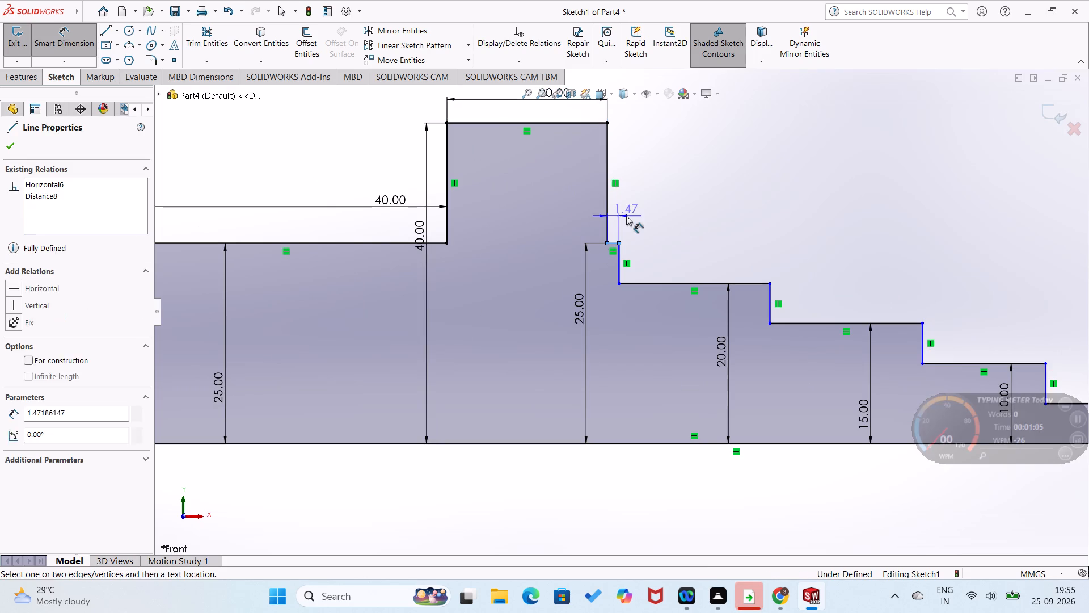
{"action": "left_click", "coordinate": [626, 216]}
{"action": "key", "text": "2"}
{"action": "key", "text": "0"}
{"action": "key", "text": "Return"}
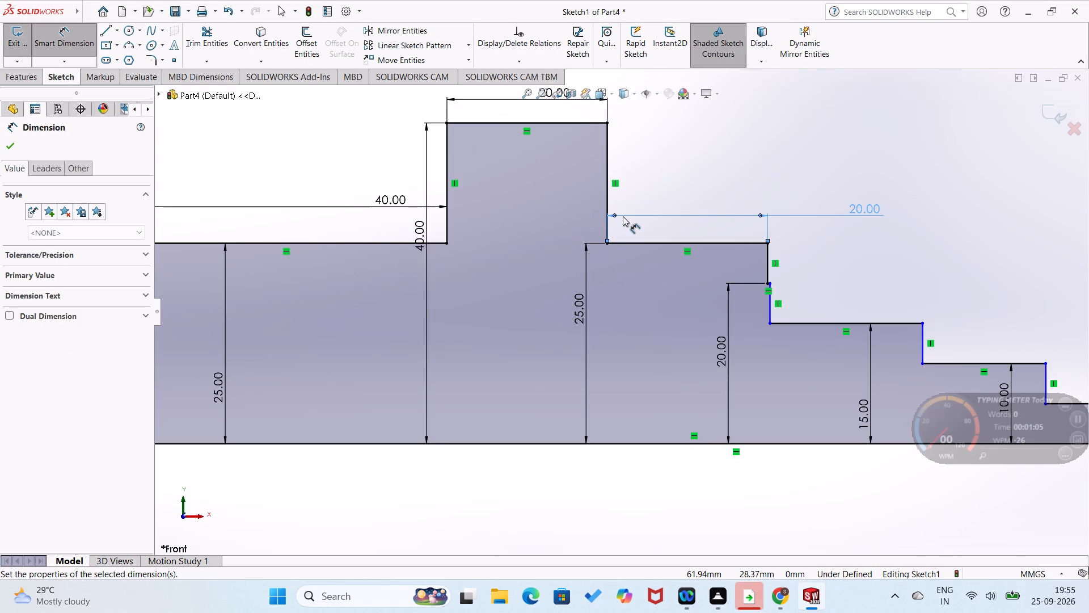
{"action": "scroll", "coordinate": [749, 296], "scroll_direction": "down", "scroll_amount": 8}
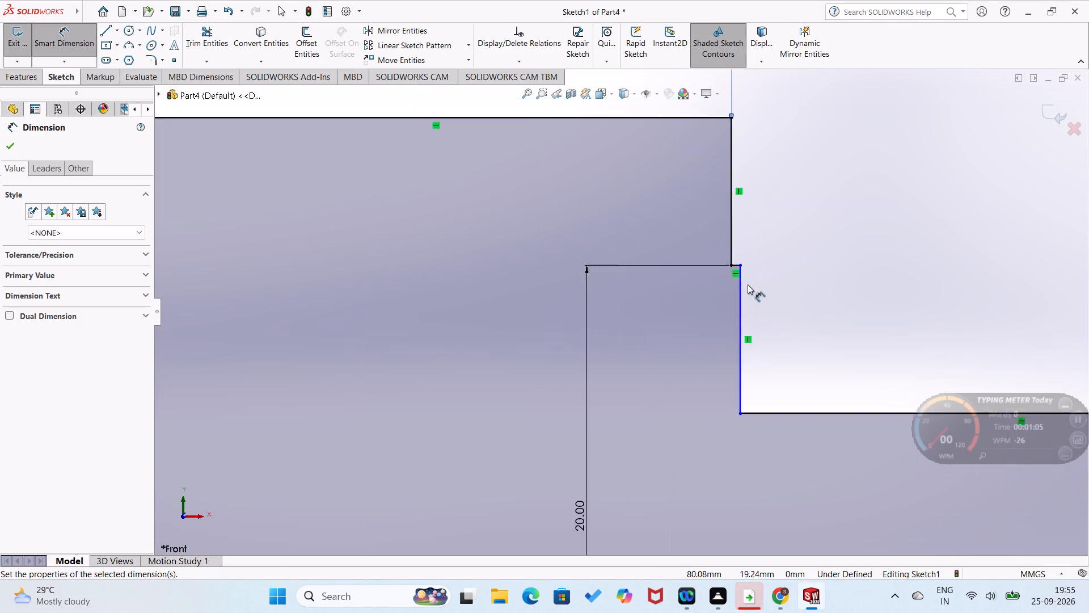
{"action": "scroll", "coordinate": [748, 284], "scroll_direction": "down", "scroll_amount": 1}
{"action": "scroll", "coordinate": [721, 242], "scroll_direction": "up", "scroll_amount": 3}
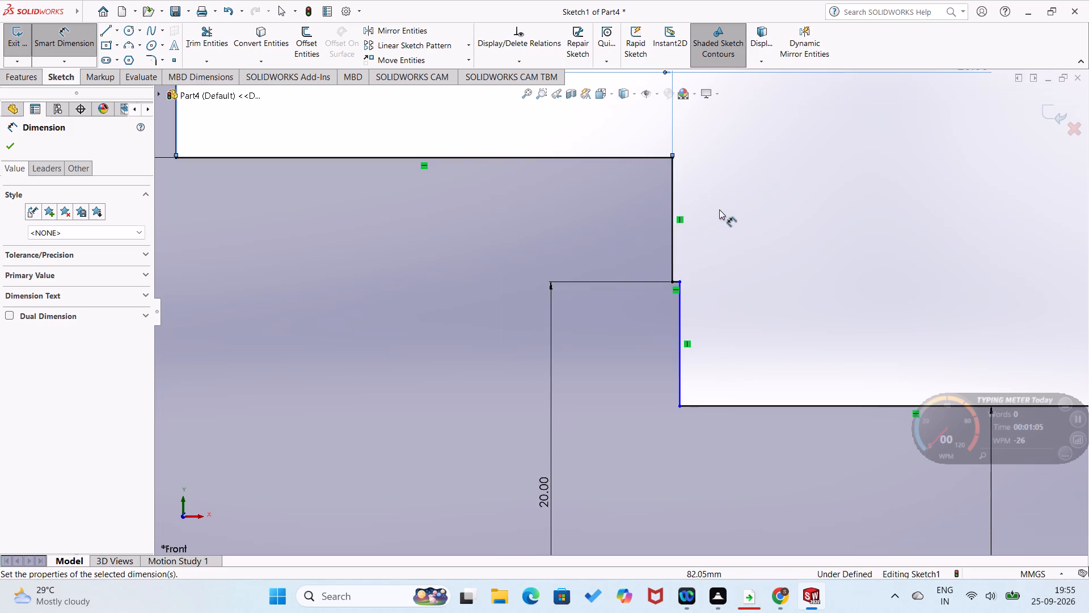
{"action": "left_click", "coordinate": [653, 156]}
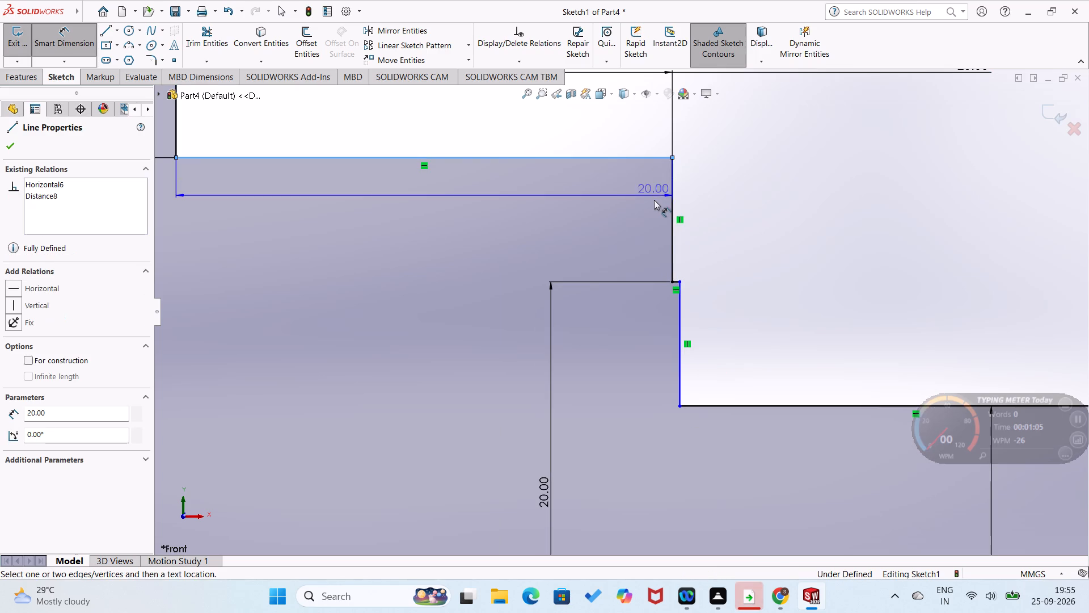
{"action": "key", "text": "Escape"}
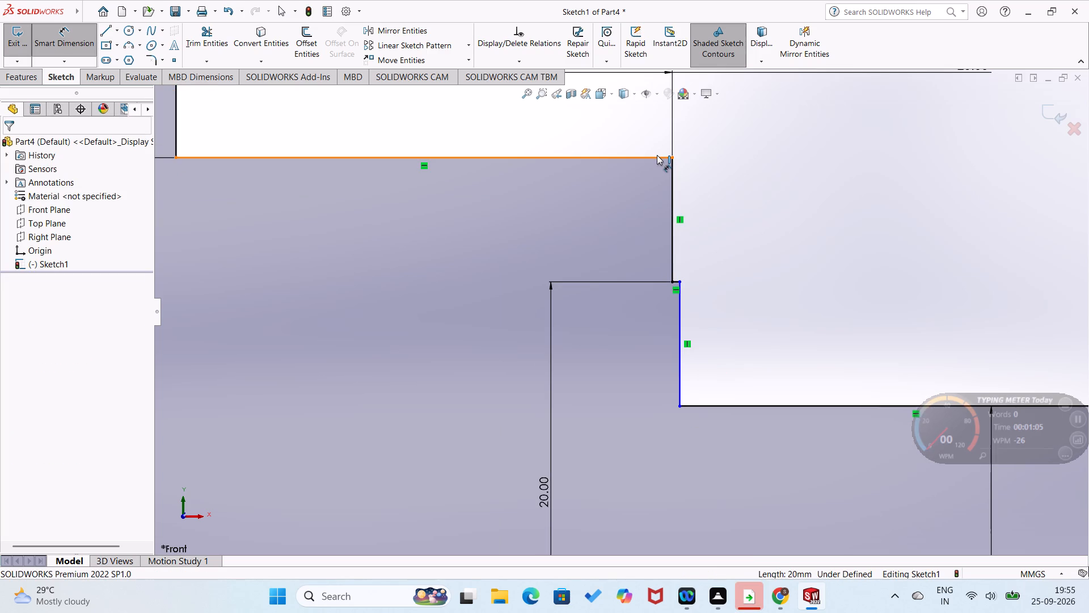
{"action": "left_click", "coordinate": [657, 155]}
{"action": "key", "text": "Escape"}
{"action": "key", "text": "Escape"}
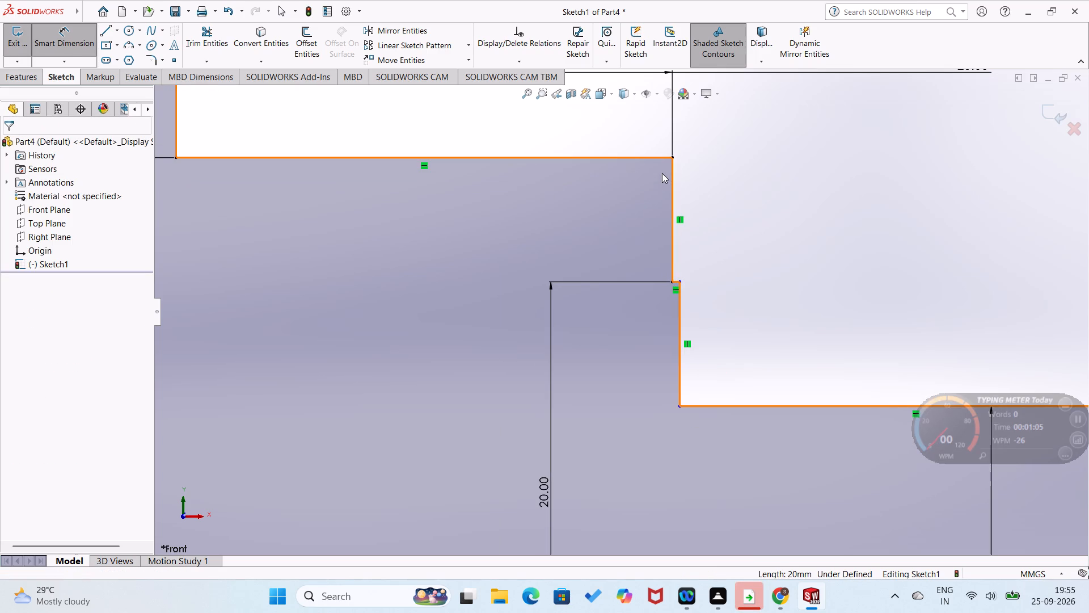
Add an Equal relation between the horizontal top edges of all six sections after the collar.
{"action": "left_click", "coordinate": [656, 156]}
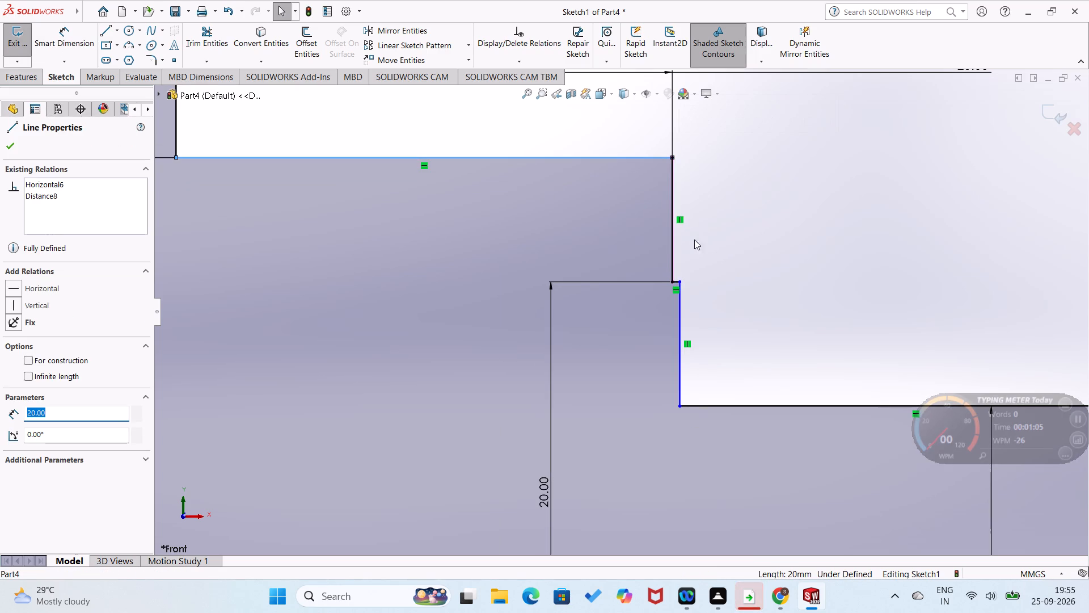
{"action": "scroll", "coordinate": [674, 279], "scroll_direction": "down", "scroll_amount": 4, "text": "ctrl"}
{"action": "left_click", "coordinate": [664, 293], "text": "ctrl"}
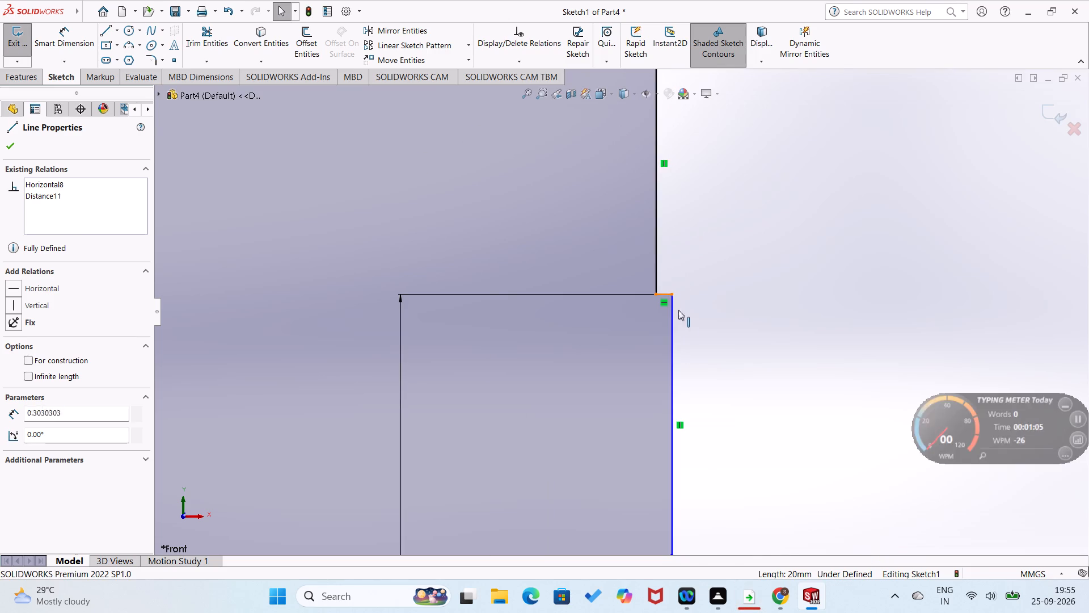
{"action": "scroll", "coordinate": [698, 329], "scroll_direction": "up", "scroll_amount": 8, "text": "ctrl"}
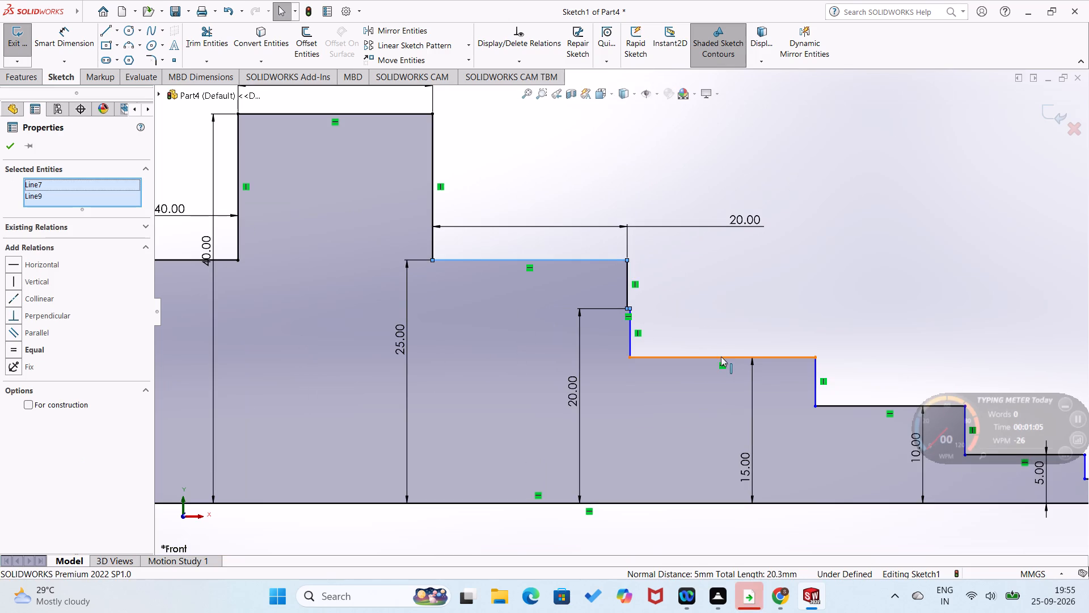
{"action": "left_click", "coordinate": [721, 356], "text": "ctrl"}
{"action": "left_click", "coordinate": [841, 404], "text": "ctrl"}
{"action": "scroll", "coordinate": [879, 370], "scroll_direction": "up", "scroll_amount": 7, "text": "ctrl"}
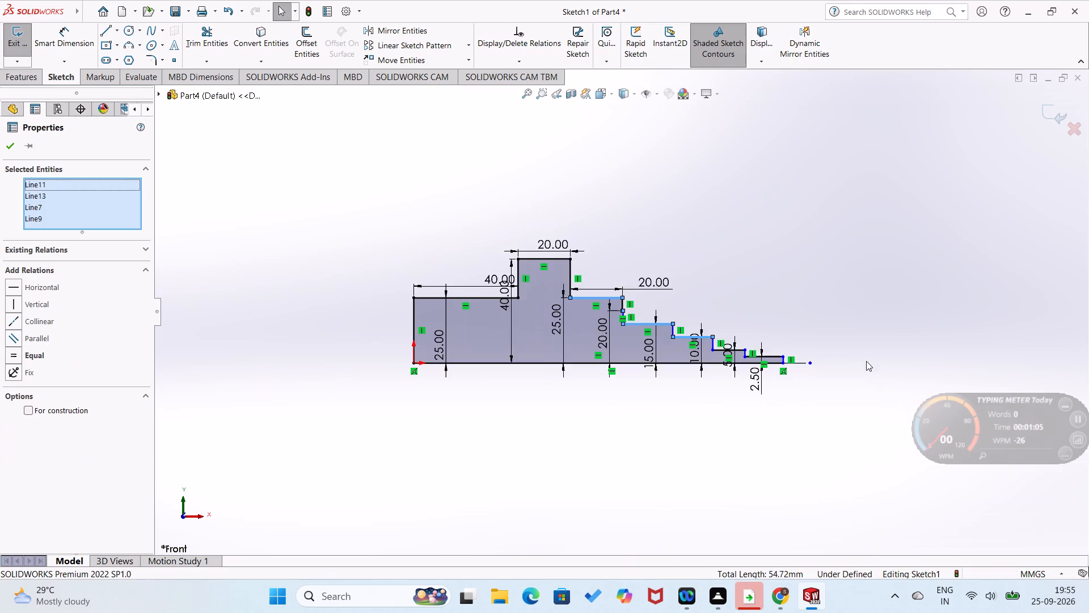
{"action": "scroll", "coordinate": [817, 354], "scroll_direction": "down", "scroll_amount": 4, "text": "ctrl"}
{"action": "scroll", "coordinate": [742, 331], "scroll_direction": "down", "scroll_amount": 3, "text": "ctrl"}
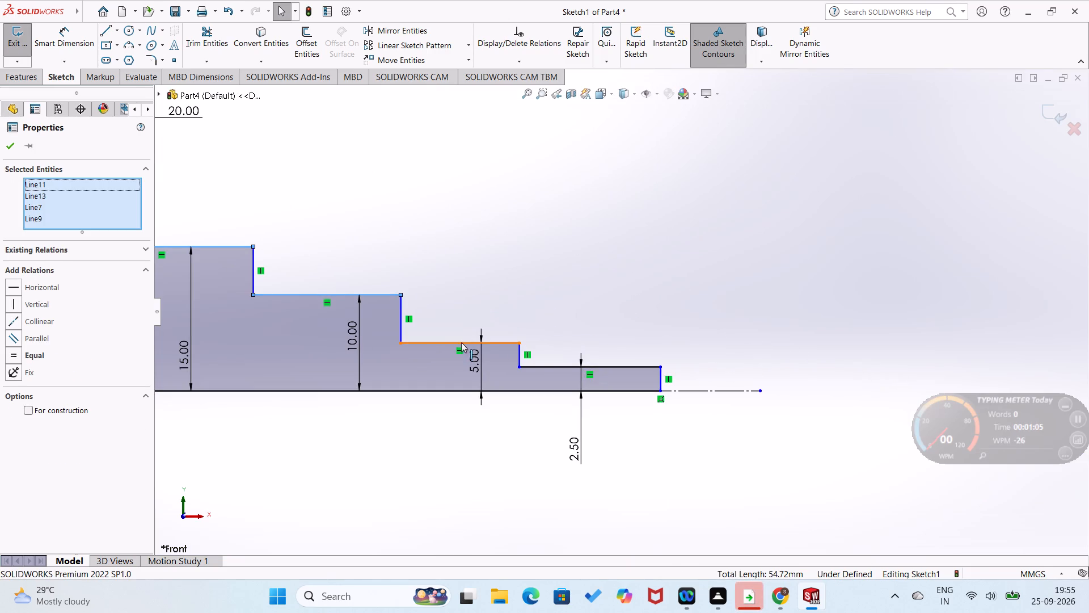
{"action": "left_click", "coordinate": [461, 341], "text": "ctrl"}
{"action": "left_click", "coordinate": [543, 368], "text": "ctrl"}
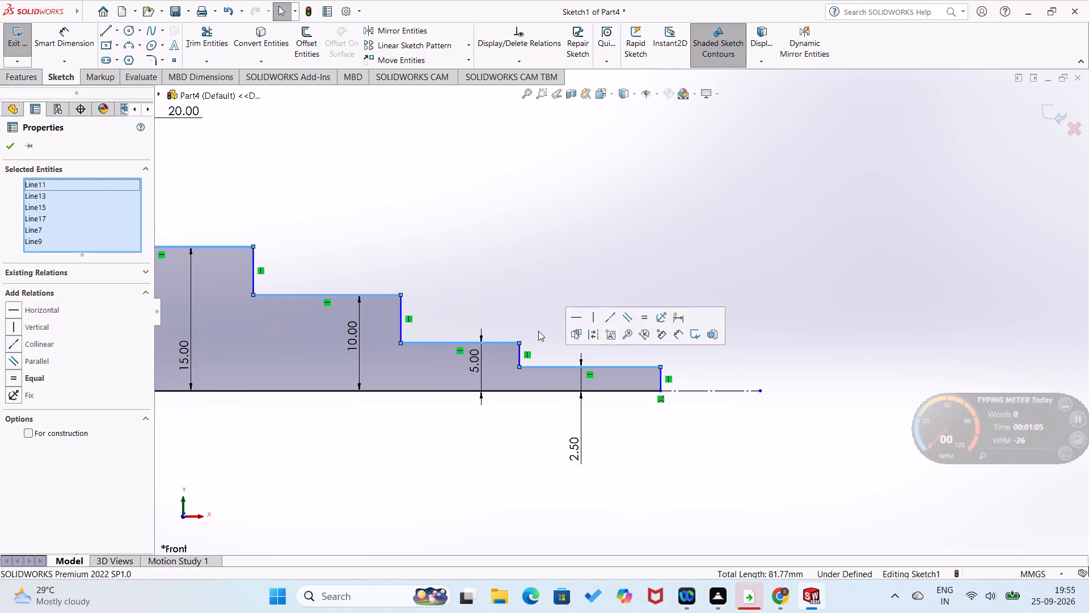
{"action": "left_click", "coordinate": [14, 380]}
{"action": "left_click", "coordinate": [12, 145]}
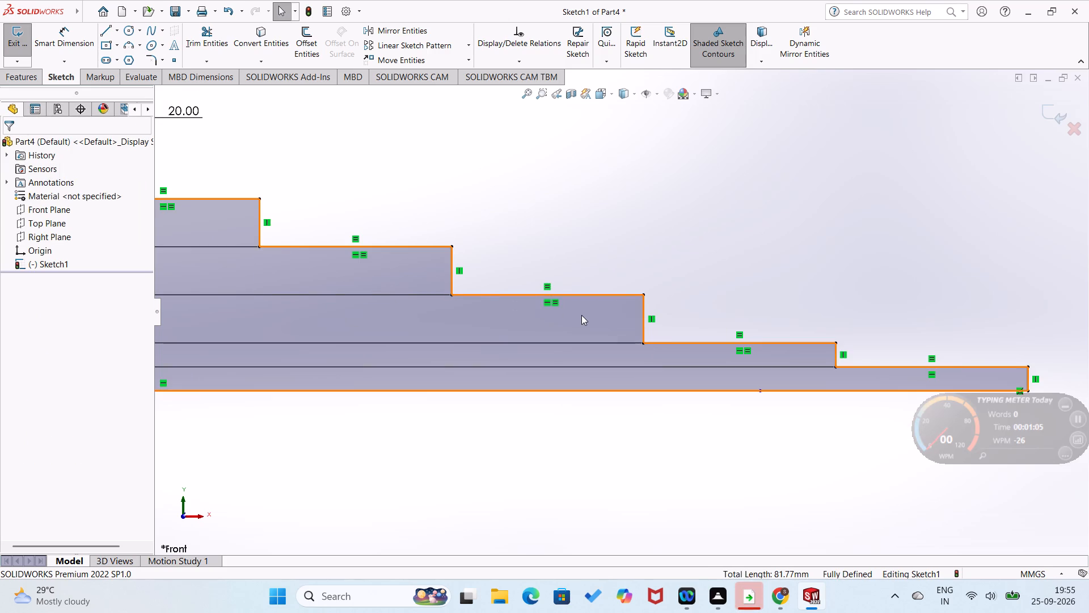
Examine the stepped sections after the collar, up to the thin end of the profile.
{"action": "scroll", "coordinate": [592, 312], "scroll_direction": "up", "scroll_amount": 1}
{"action": "left_click", "coordinate": [664, 255]}
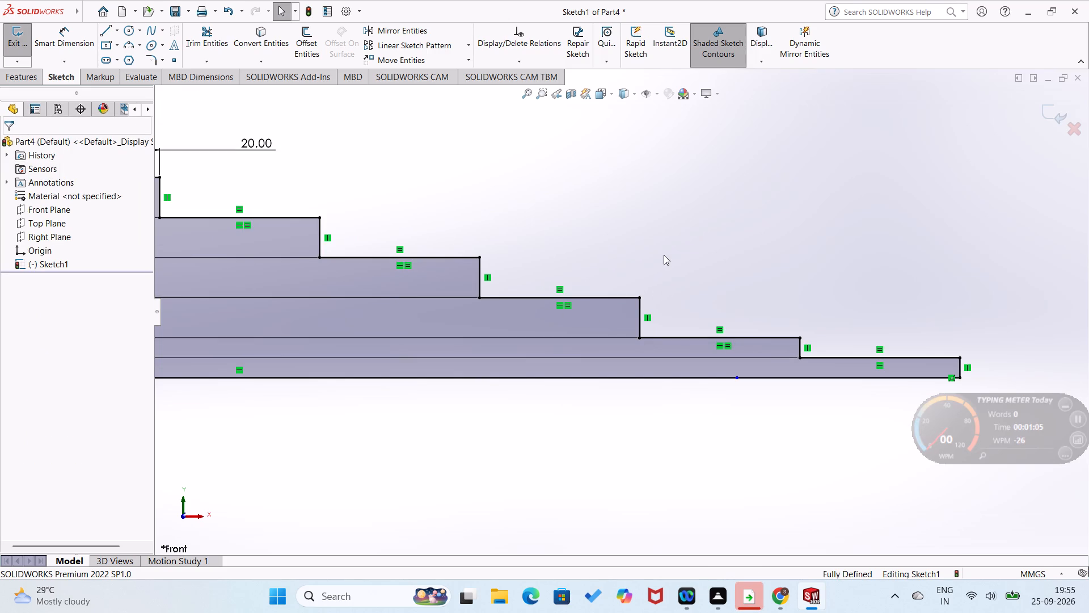
{"action": "scroll", "coordinate": [650, 250], "scroll_direction": "up", "scroll_amount": 5}
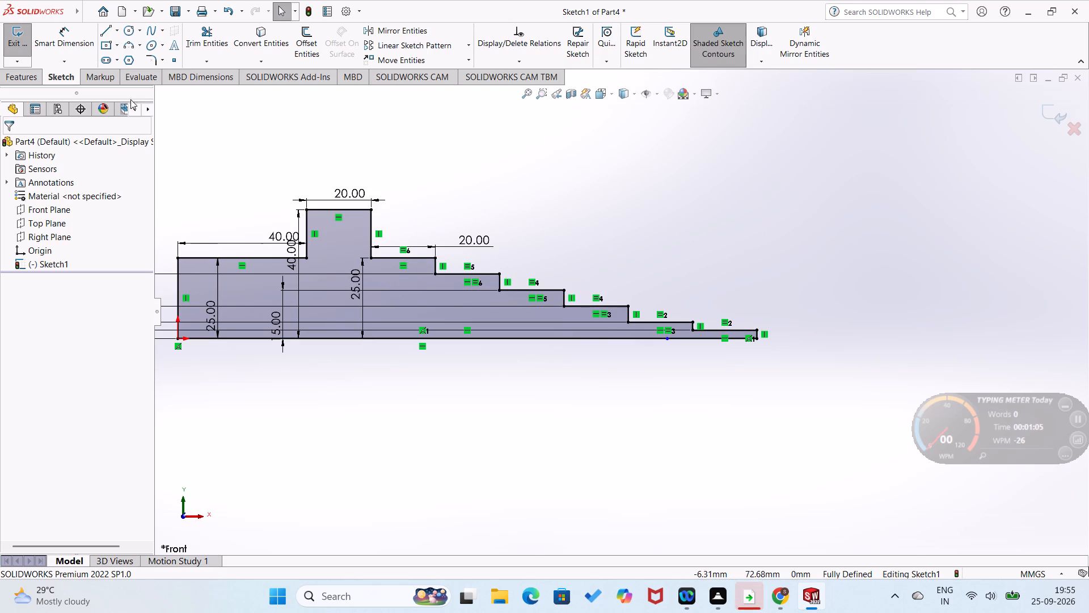
{"action": "scroll", "coordinate": [399, 194], "scroll_direction": "down", "scroll_amount": 2}
{"action": "scroll", "coordinate": [896, 392], "scroll_direction": "down", "scroll_amount": 2}
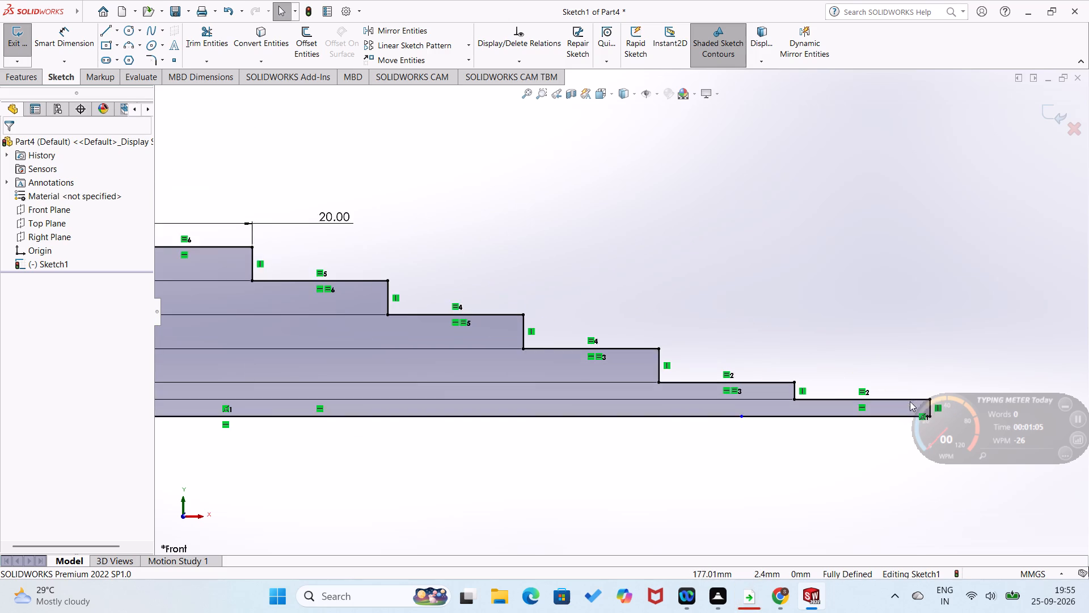
{"action": "scroll", "coordinate": [830, 380], "scroll_direction": "up", "scroll_amount": 1}
{"action": "scroll", "coordinate": [820, 372], "scroll_direction": "down", "scroll_amount": 11}
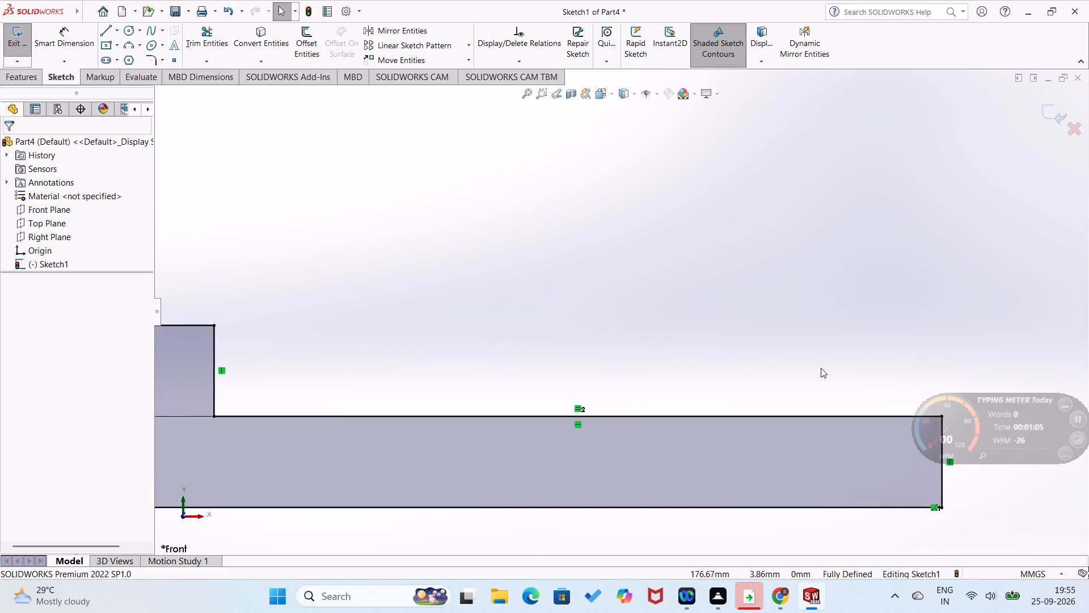
{"action": "scroll", "coordinate": [821, 368], "scroll_direction": "down", "scroll_amount": 1}
{"action": "scroll", "coordinate": [819, 361], "scroll_direction": "up", "scroll_amount": 7}
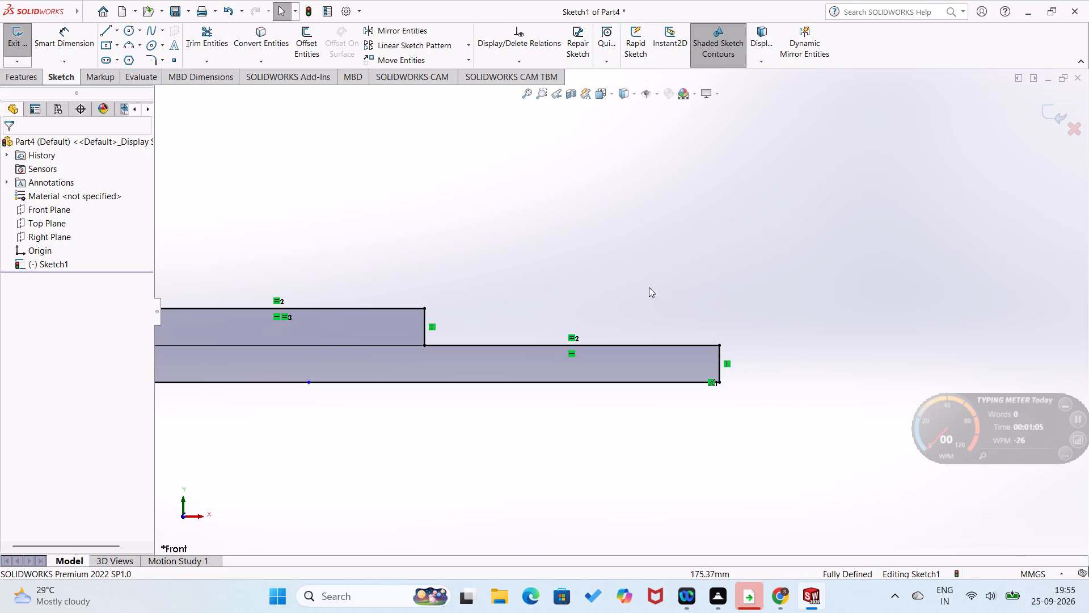
{"action": "scroll", "coordinate": [637, 279], "scroll_direction": "up", "scroll_amount": 3}
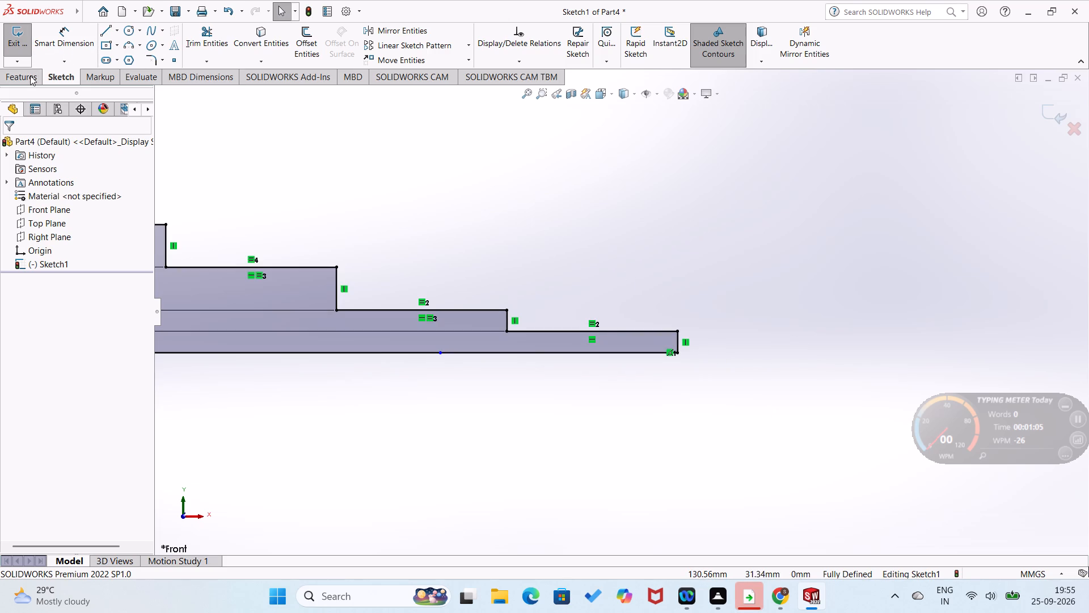
Revolve the stepped profile 360 degrees about the horizontal centerline into a solid shaft.
{"action": "left_click", "coordinate": [30, 75]}
{"action": "left_click", "coordinate": [56, 47]}
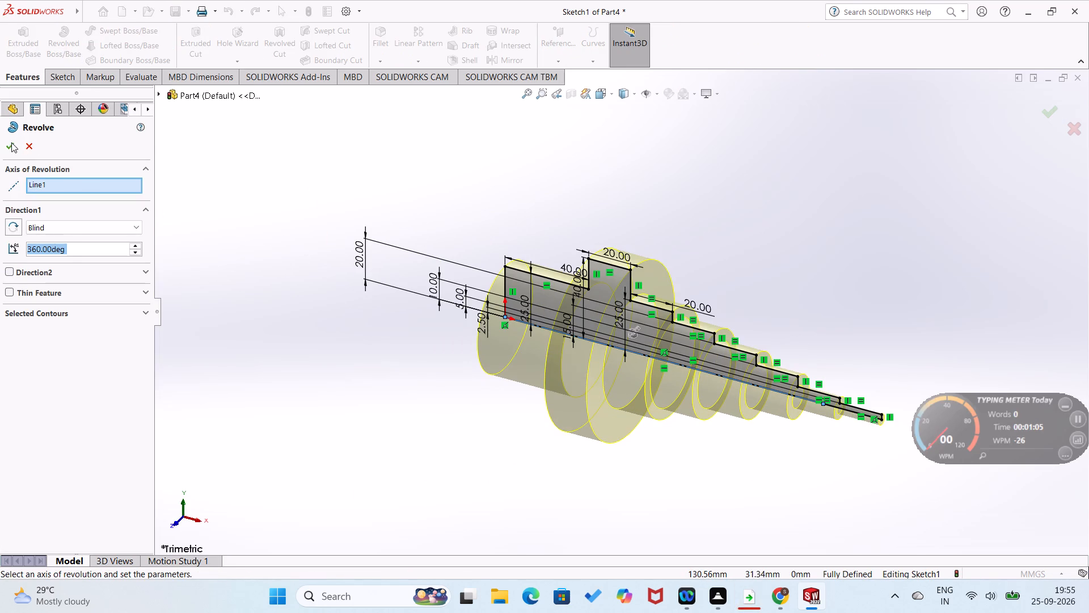
{"action": "left_click", "coordinate": [9, 142]}
{"action": "left_click", "coordinate": [383, 300]}
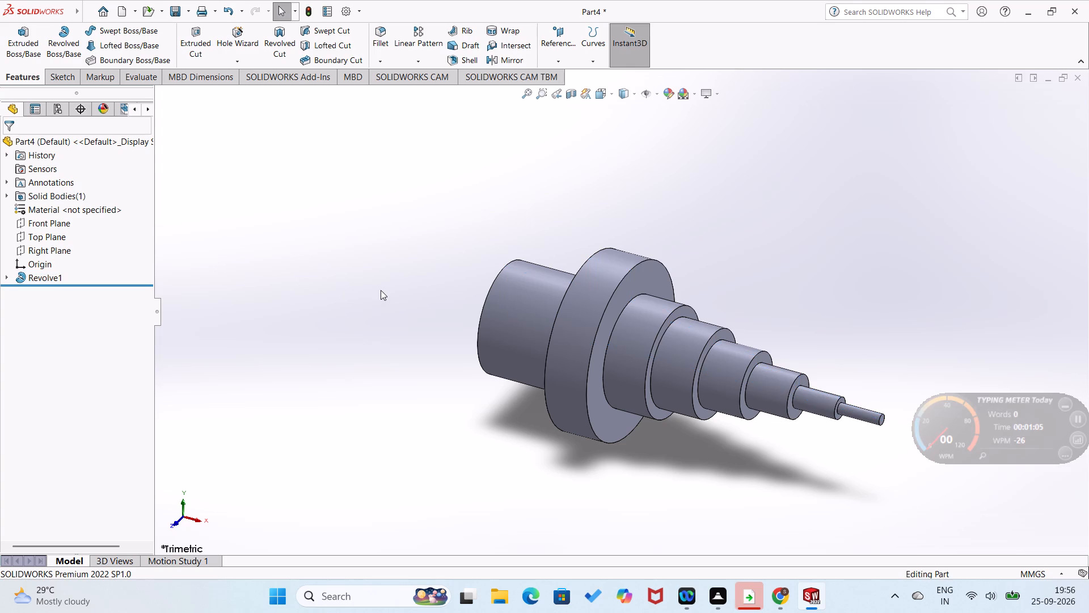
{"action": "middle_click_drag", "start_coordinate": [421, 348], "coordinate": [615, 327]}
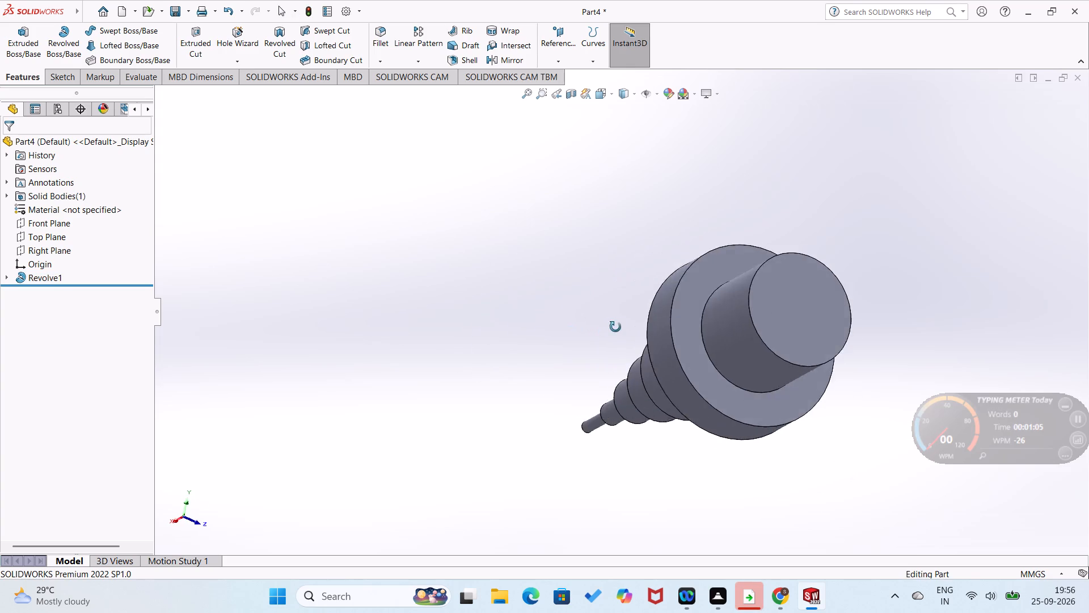
Examine the revolved stepped shaft from both ends and from the side.
{"action": "middle_click_drag", "start_coordinate": [615, 327], "coordinate": [922, 133]}
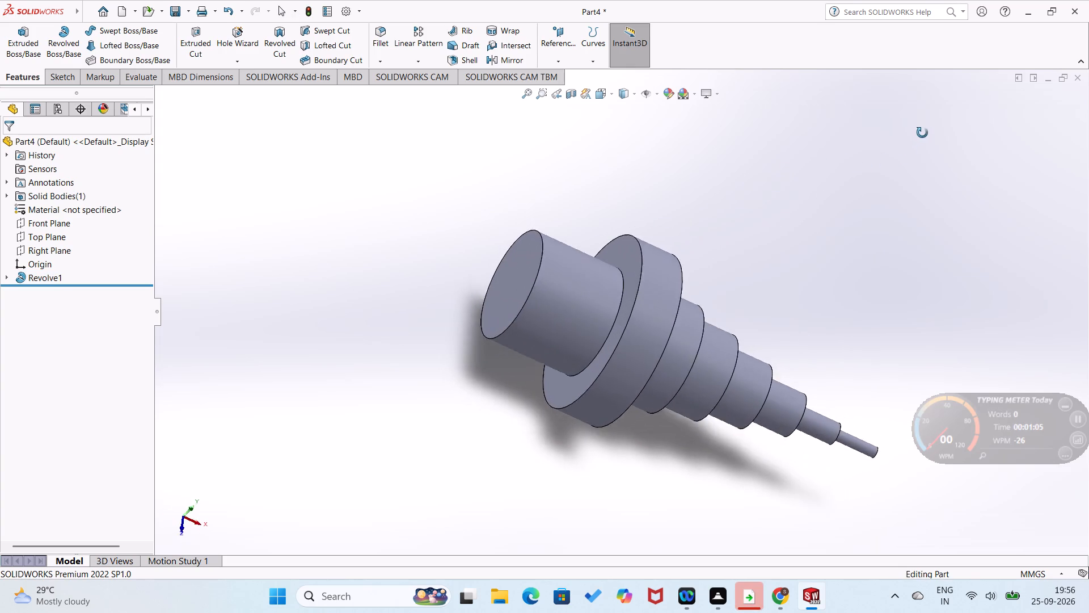
{"action": "middle_click_drag", "start_coordinate": [922, 133], "coordinate": [770, 98]}
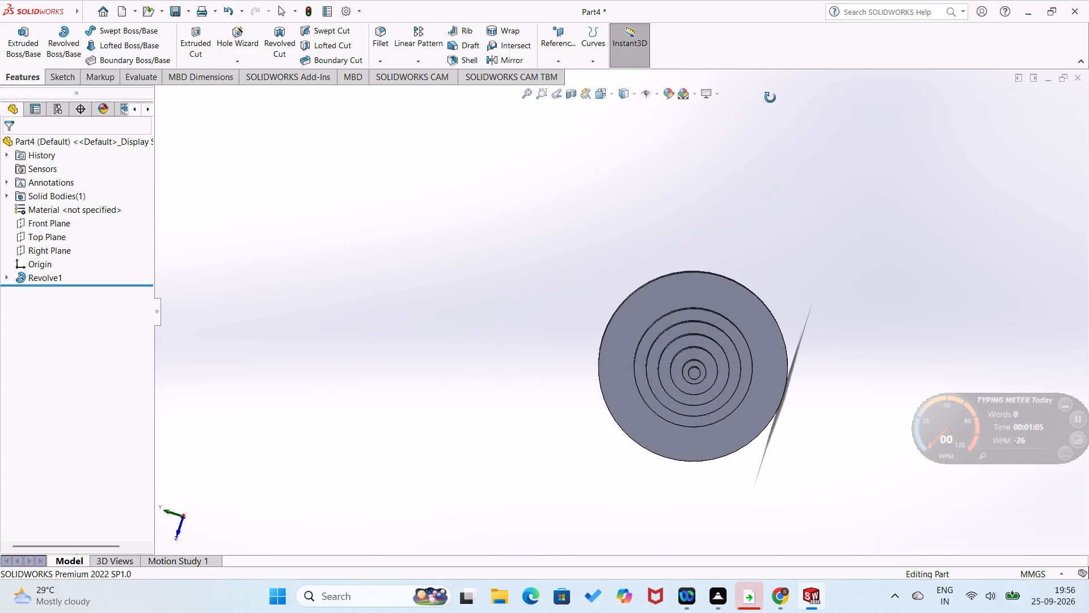
{"action": "middle_click_drag", "start_coordinate": [770, 98], "coordinate": [610, 221]}
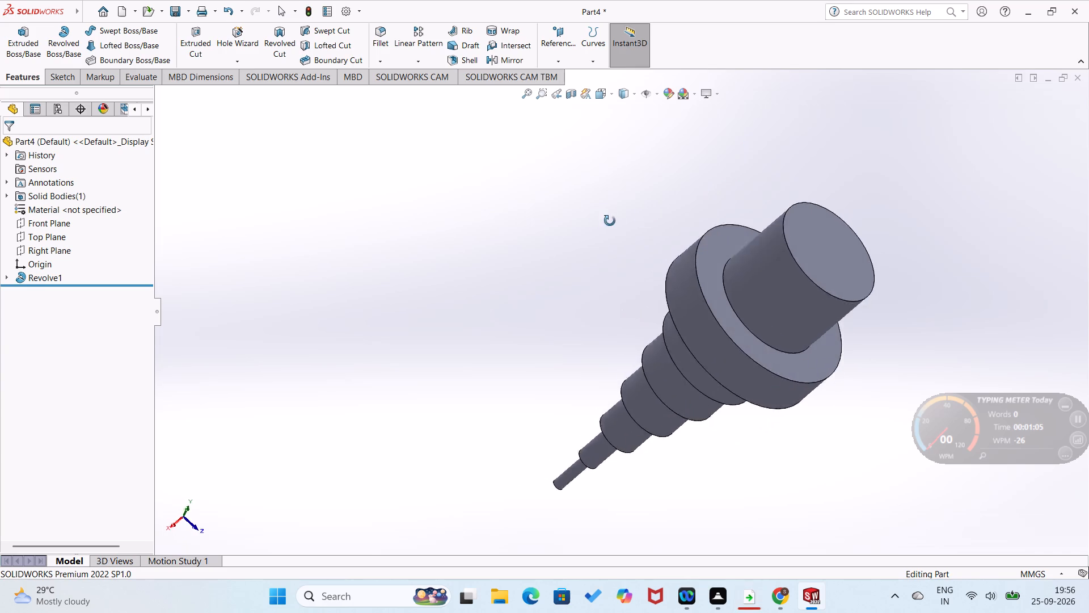
{"action": "middle_click_drag", "start_coordinate": [610, 221], "coordinate": [845, 310]}
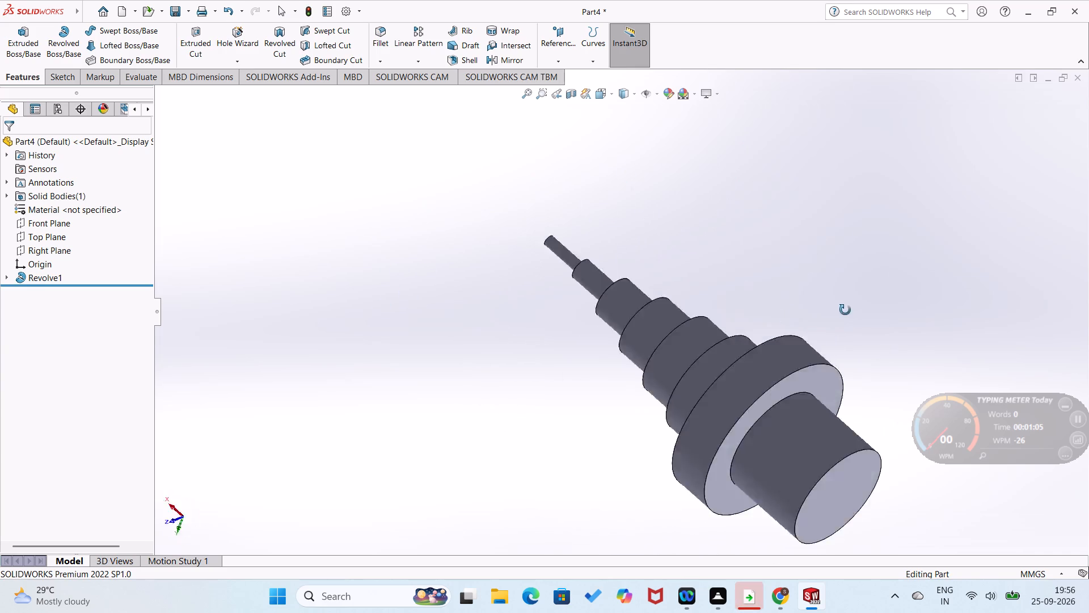
{"action": "middle_click_drag", "start_coordinate": [845, 310], "coordinate": [761, 441]}
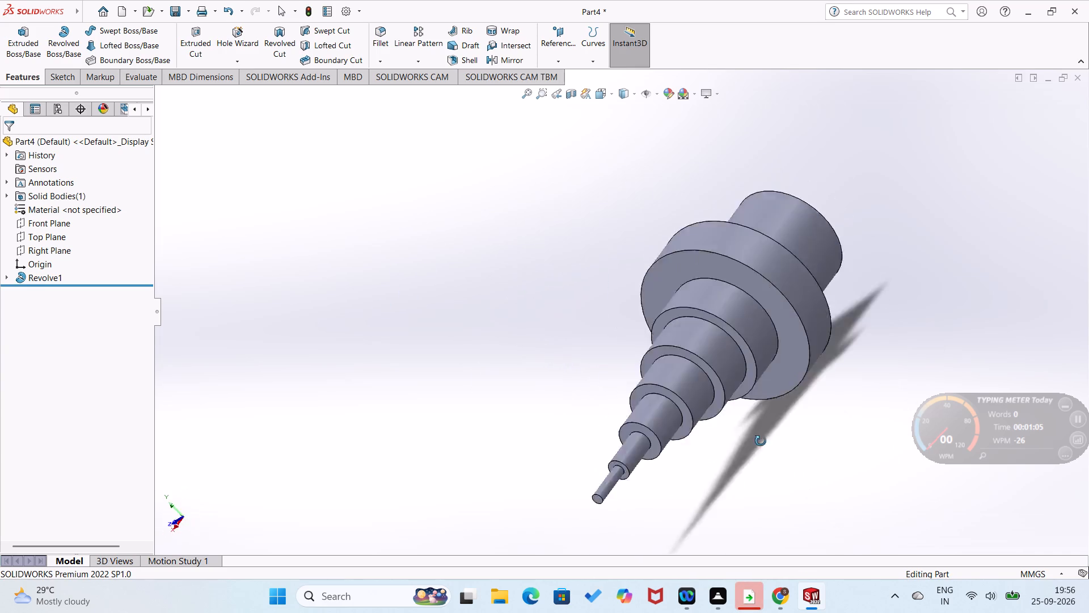
{"action": "middle_click_drag", "start_coordinate": [761, 441], "coordinate": [520, 272]}
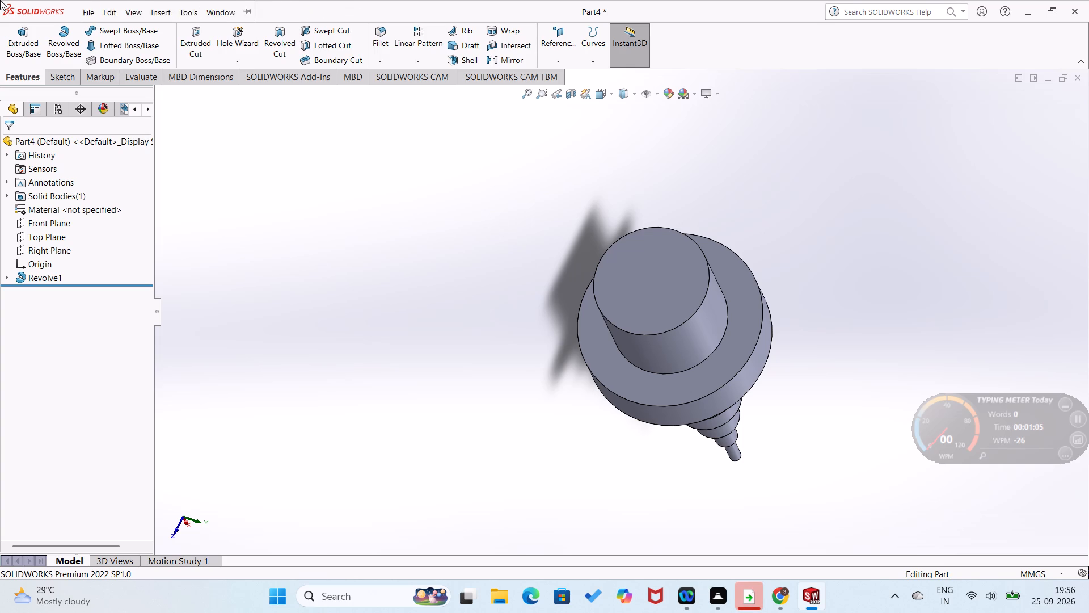
Close the stepped shaft part without saving it.
{"action": "left_click", "coordinate": [1082, 82]}
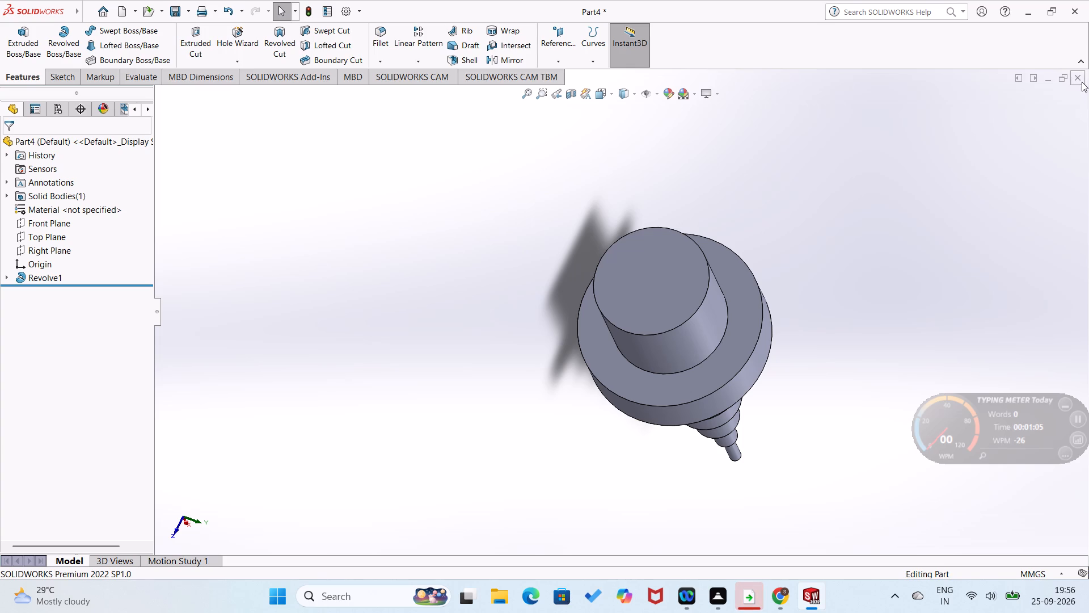
{"action": "left_click", "coordinate": [572, 321]}
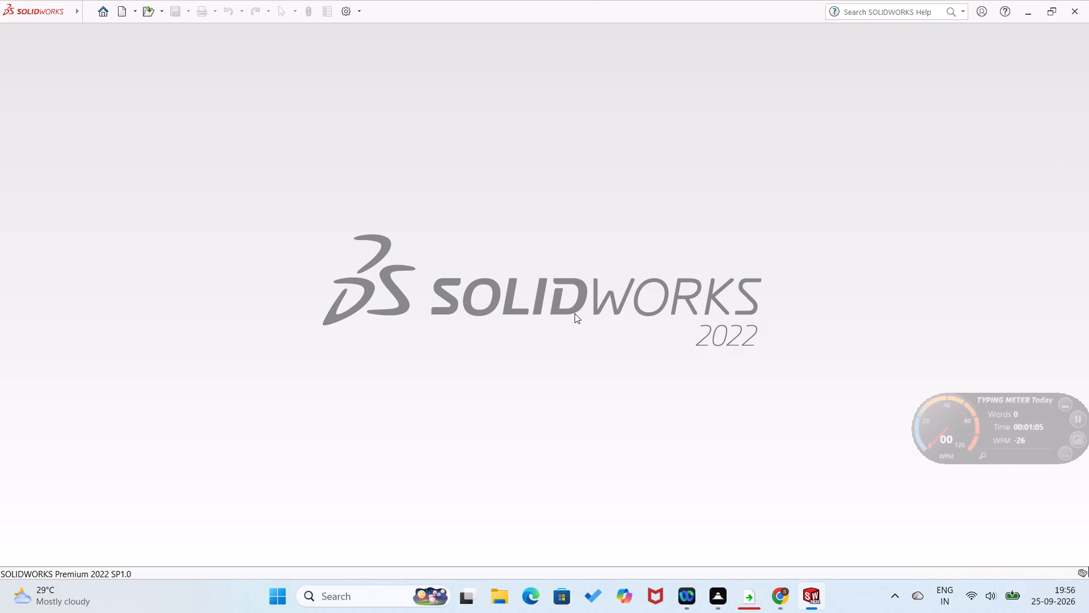
Create a new part document.
{"action": "left_click", "coordinate": [98, 12]}
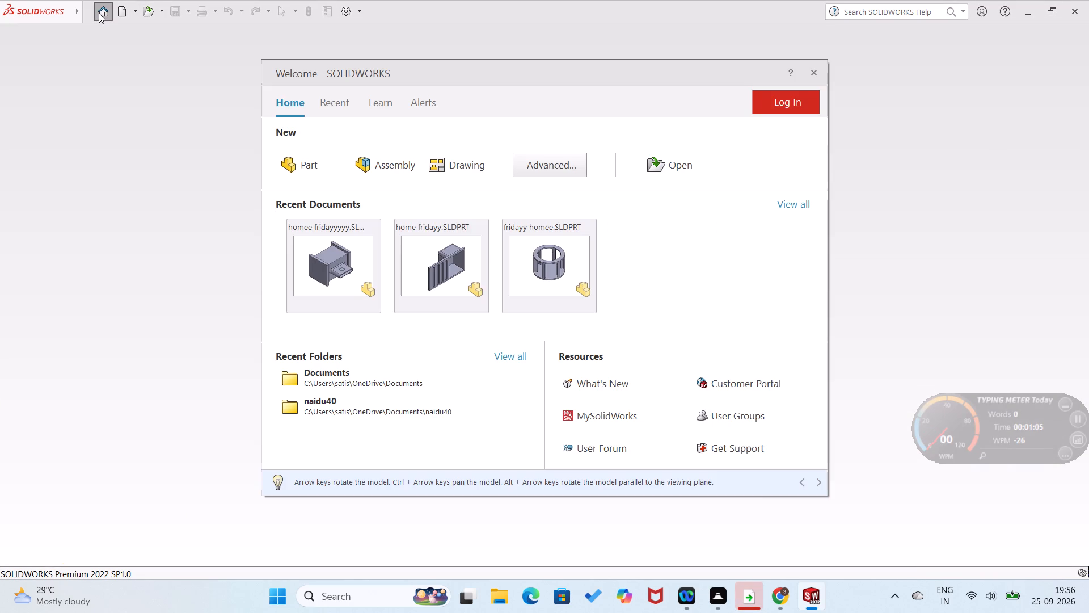
{"action": "left_click", "coordinate": [290, 164]}
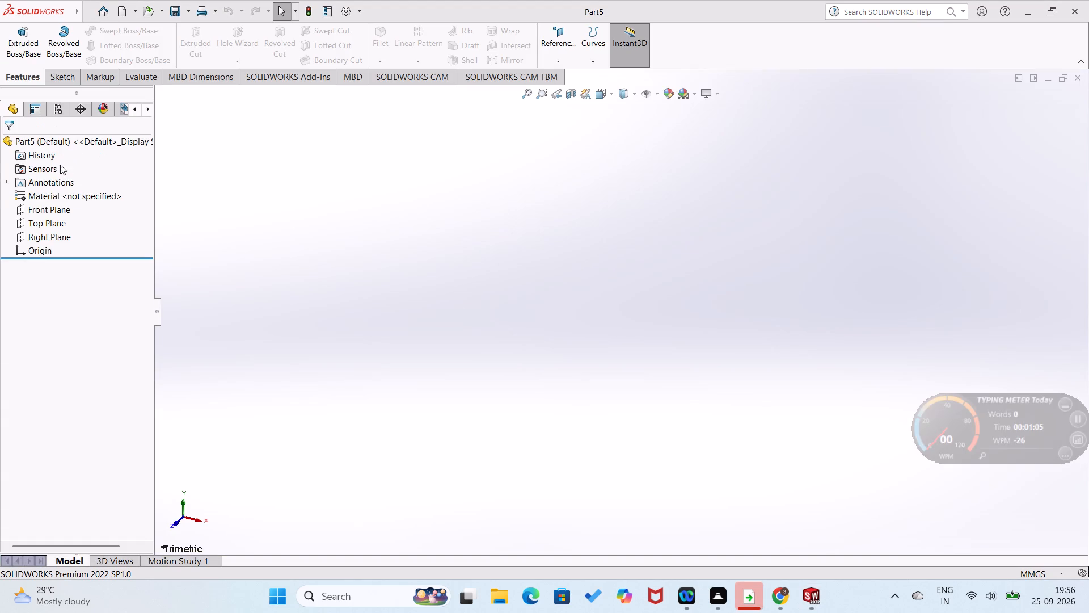
Sketch a closed arch profile on the Front Plane from the origin, with sides about 36 mm high and a tangent top arc of about 28 mm radius.
{"action": "left_click", "coordinate": [48, 206]}
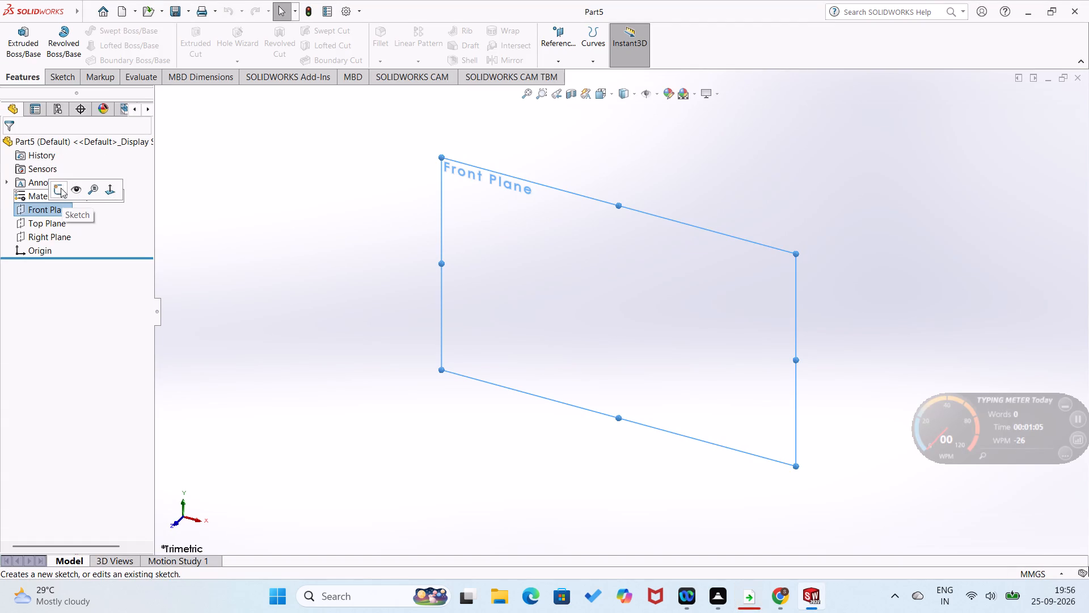
{"action": "left_click", "coordinate": [60, 187]}
{"action": "right_click_drag", "start_coordinate": [595, 316], "coordinate": [465, 329]}
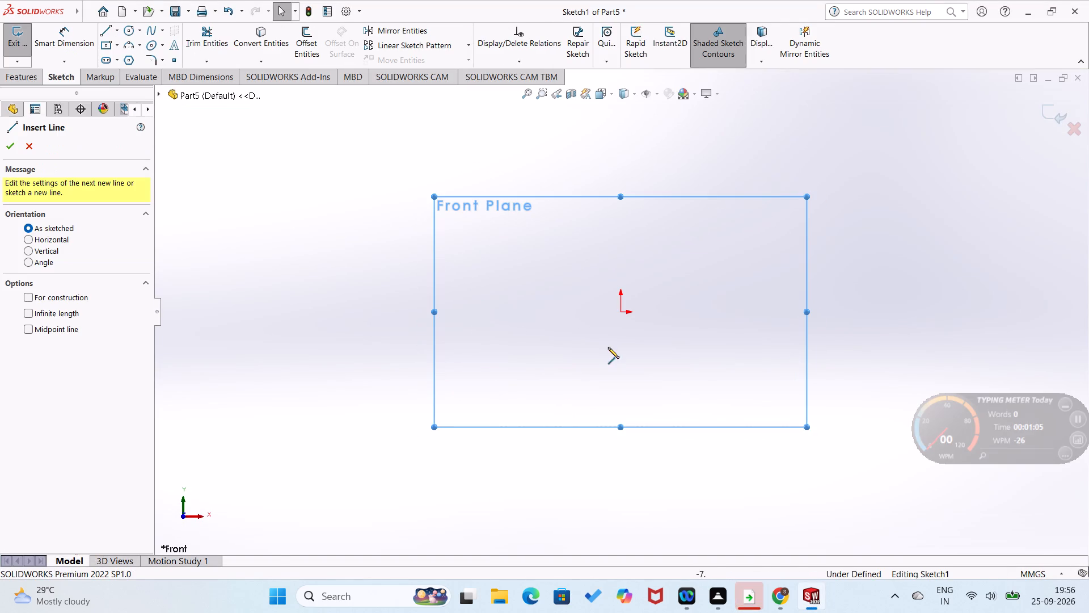
{"action": "left_click", "coordinate": [621, 312]}
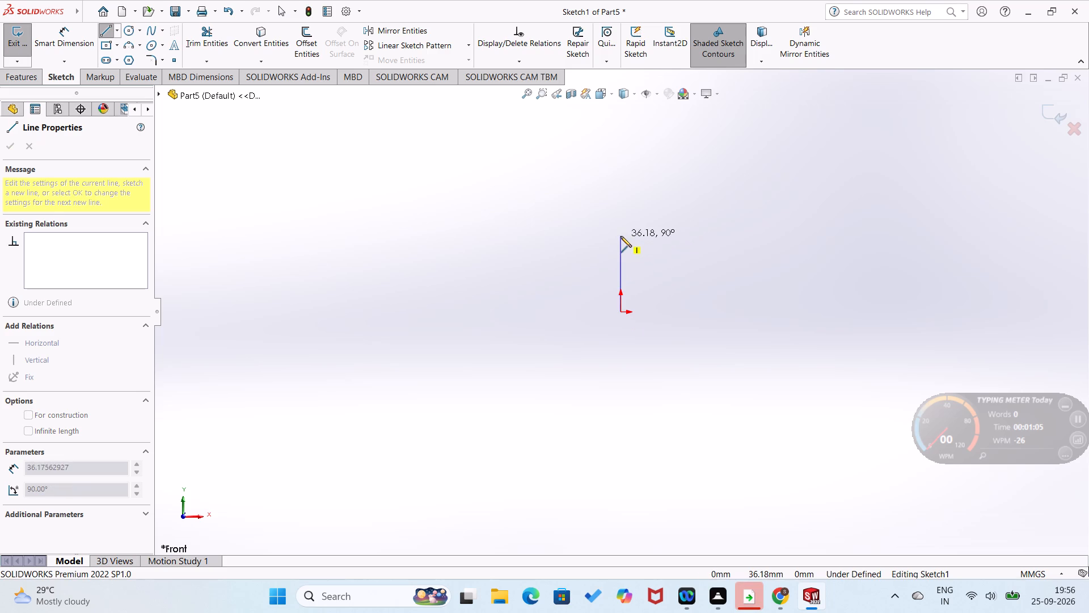
{"action": "left_click", "coordinate": [621, 236]}
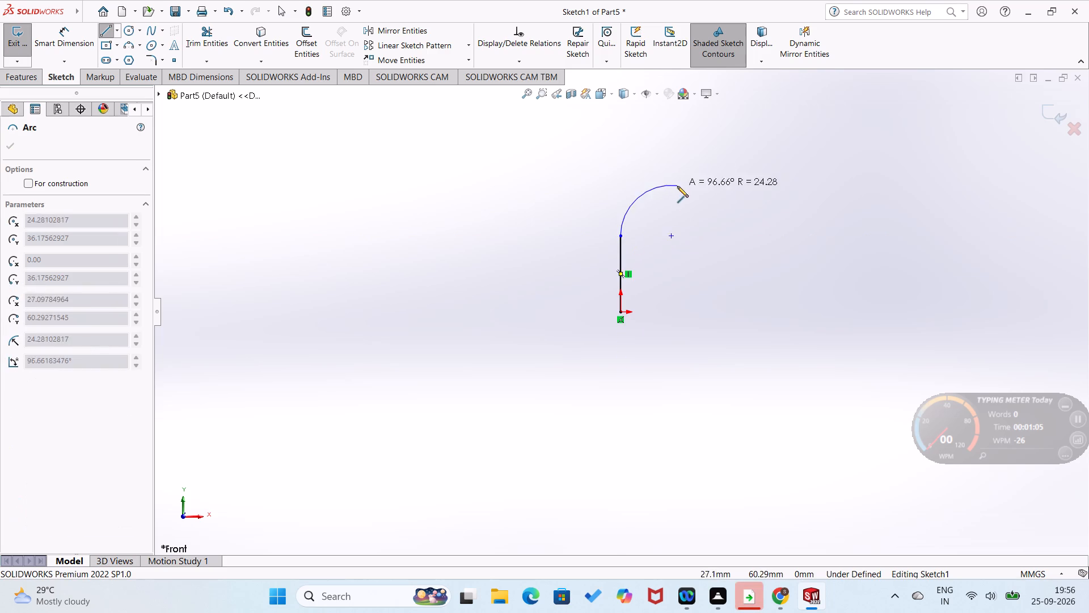
{"action": "left_click", "coordinate": [738, 238]}
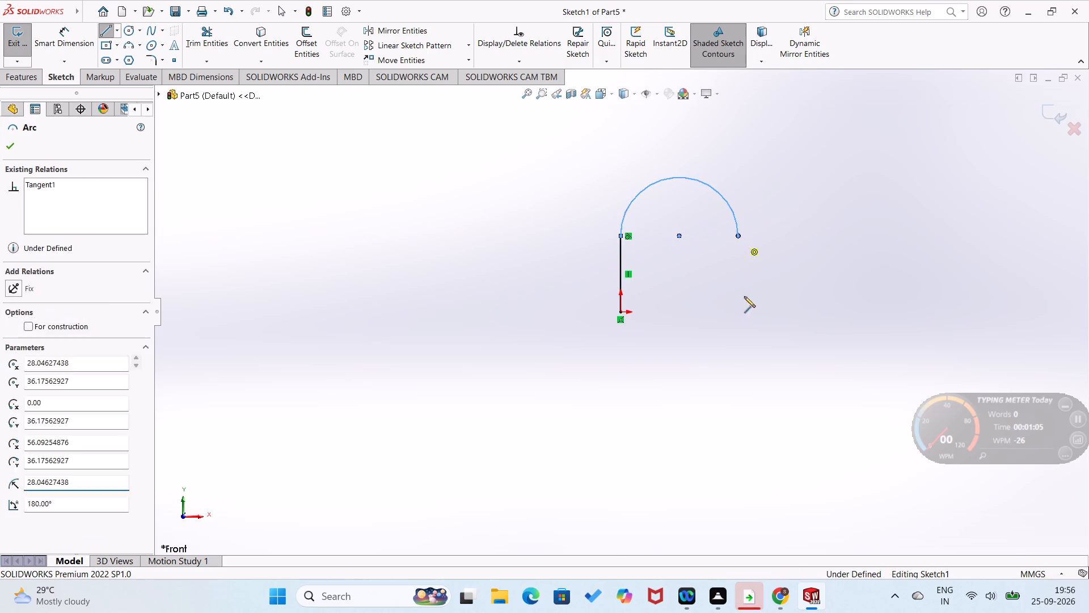
{"action": "left_click", "coordinate": [737, 312]}
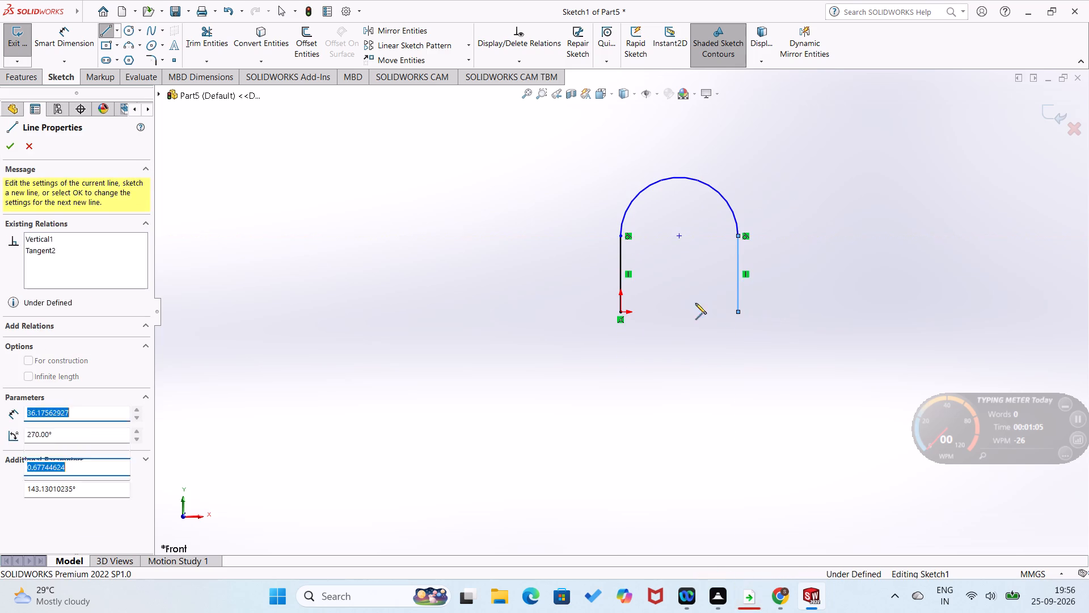
{"action": "left_click", "coordinate": [618, 311]}
Draw a circle about 26 mm in diameter, concentric with the profile's top arc.
{"action": "right_click_drag", "start_coordinate": [564, 313], "coordinate": [577, 212]}
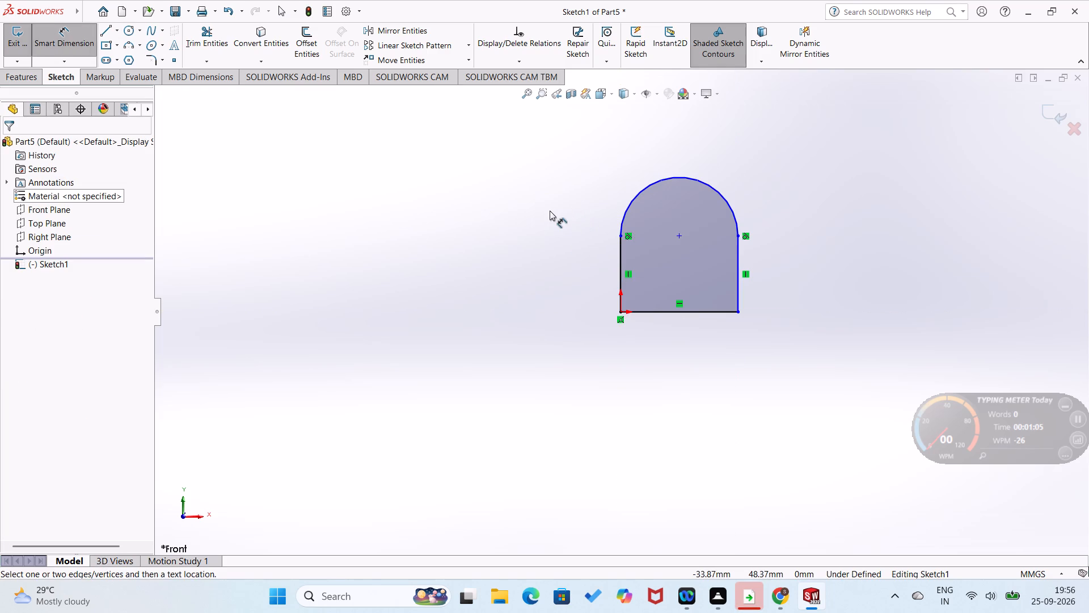
{"action": "right_click_drag", "start_coordinate": [516, 207], "coordinate": [593, 186]}
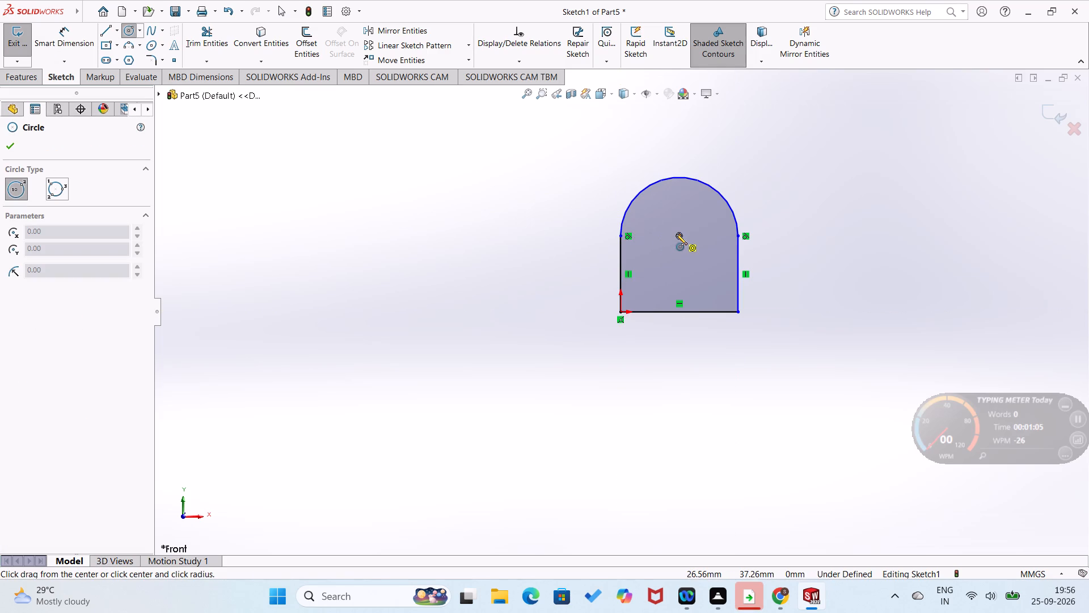
{"action": "left_click", "coordinate": [677, 234]}
{"action": "left_click", "coordinate": [676, 263]}
Dimension the circle's diameter as 40 mm.
{"action": "right_click_drag", "start_coordinate": [712, 240], "coordinate": [752, 136]}
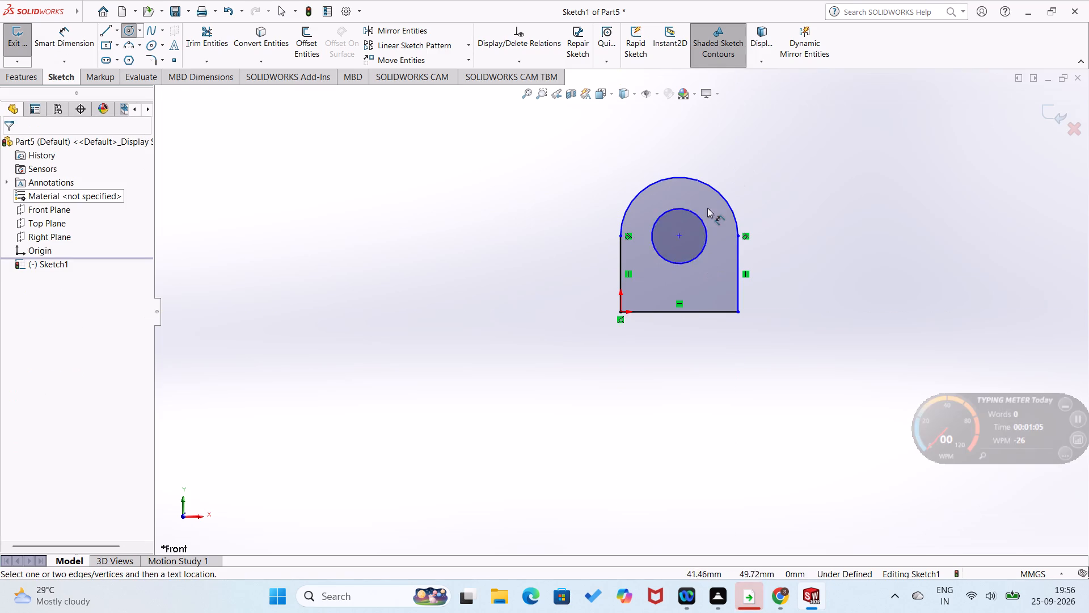
{"action": "left_click", "coordinate": [705, 221]}
{"action": "left_click", "coordinate": [722, 239]}
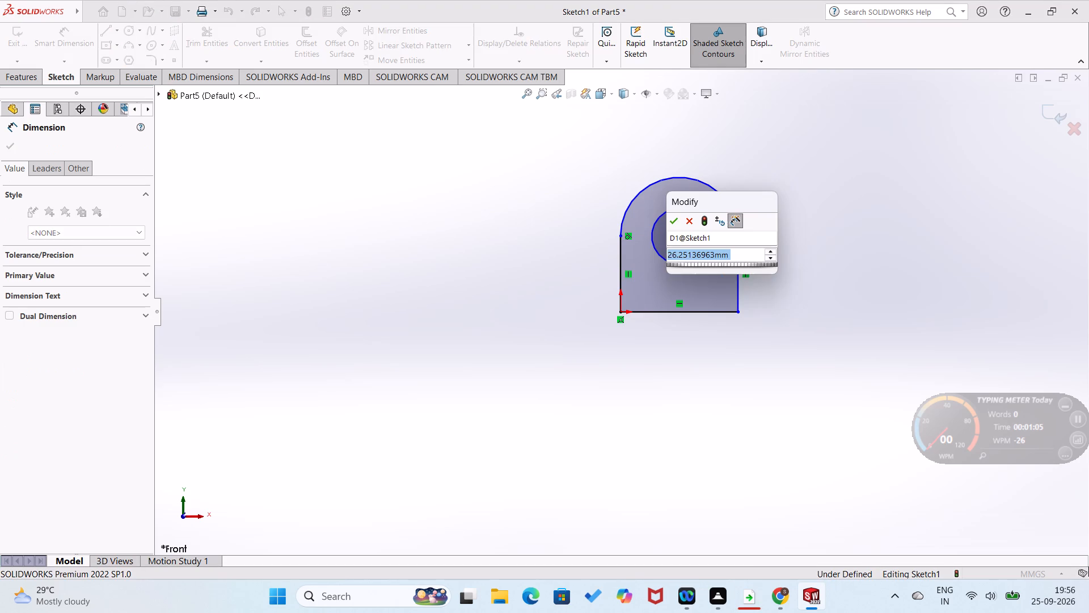
{"action": "type", "text": "40"}
{"action": "key", "text": "Return"}
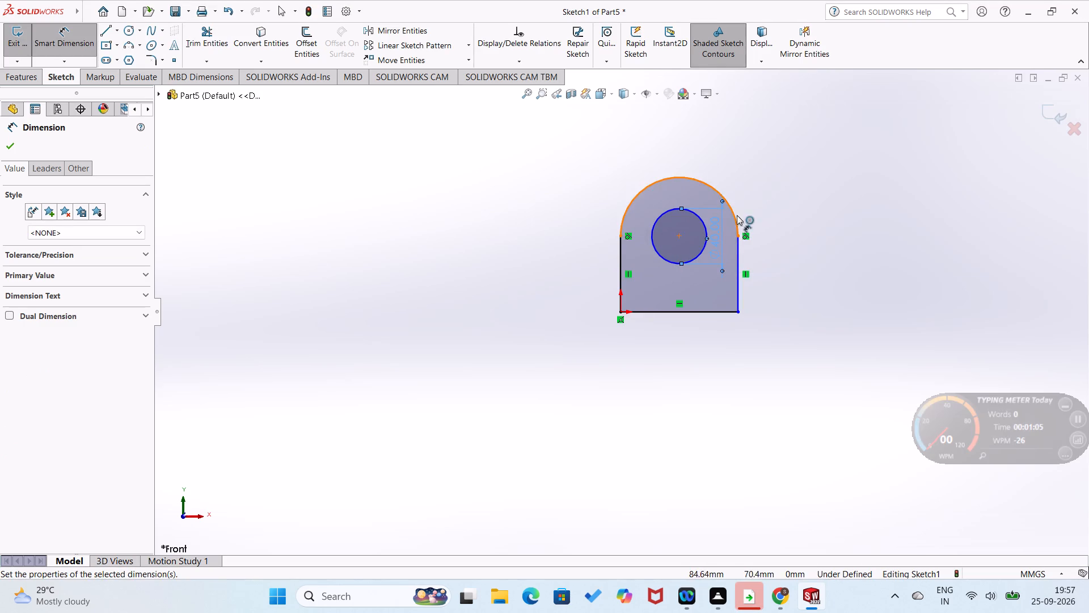
Dimension the top arc's radius as 38+38, giving 76 mm.
{"action": "left_click", "coordinate": [734, 215]}
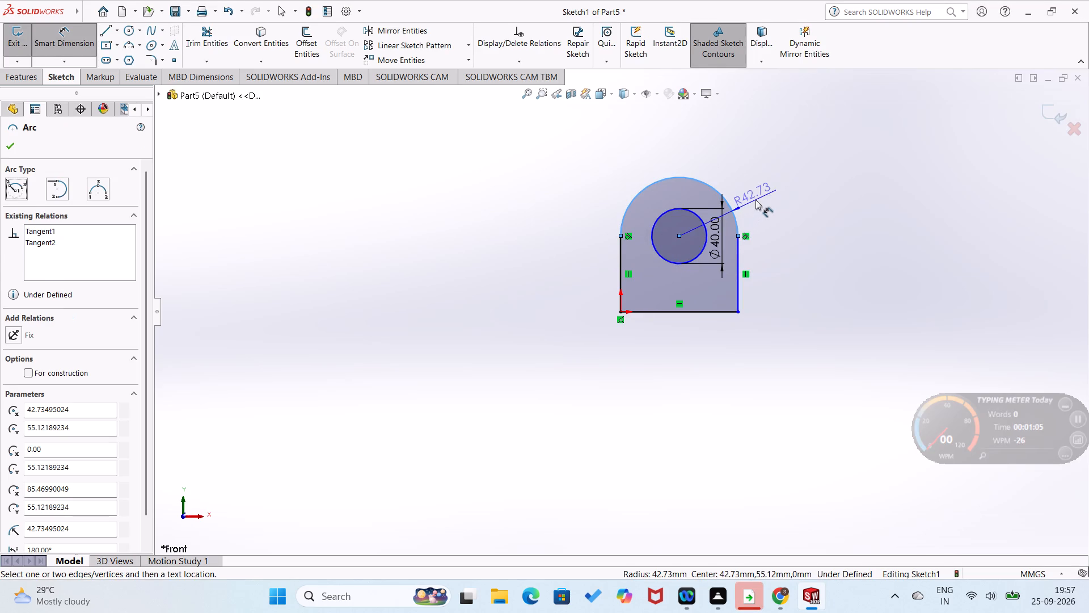
{"action": "left_click", "coordinate": [755, 200]}
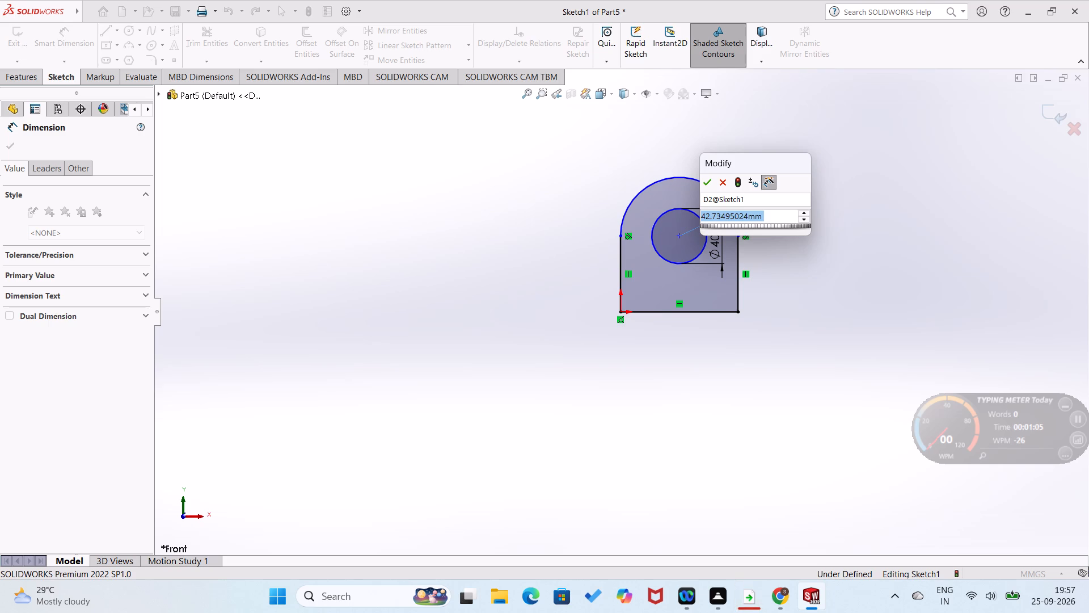
{"action": "type", "text": "38+38"}
{"action": "key", "text": "Return"}
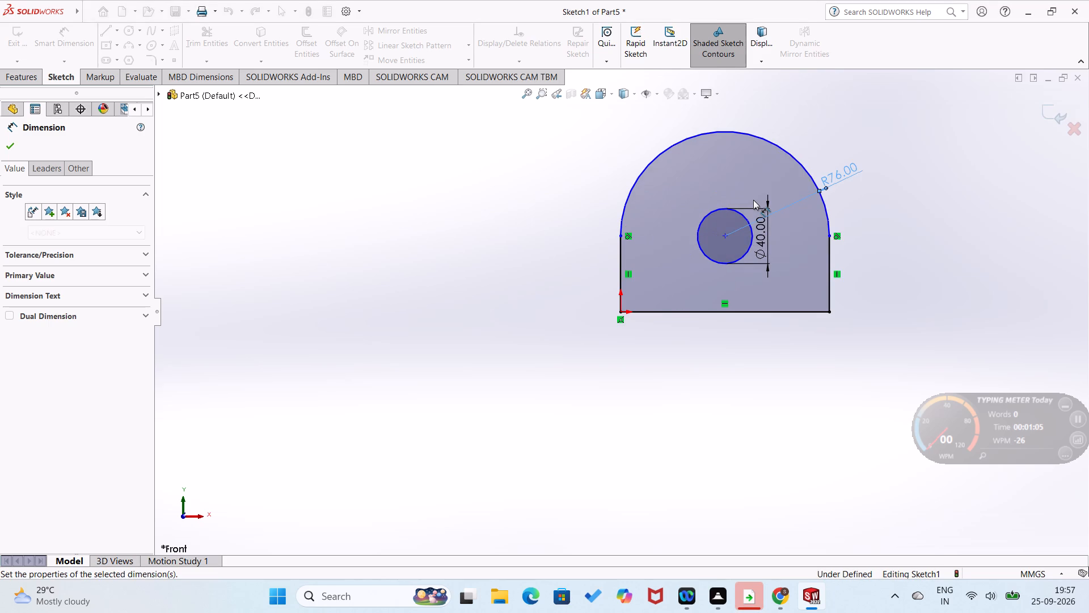
{"action": "left_click", "coordinate": [426, 213]}
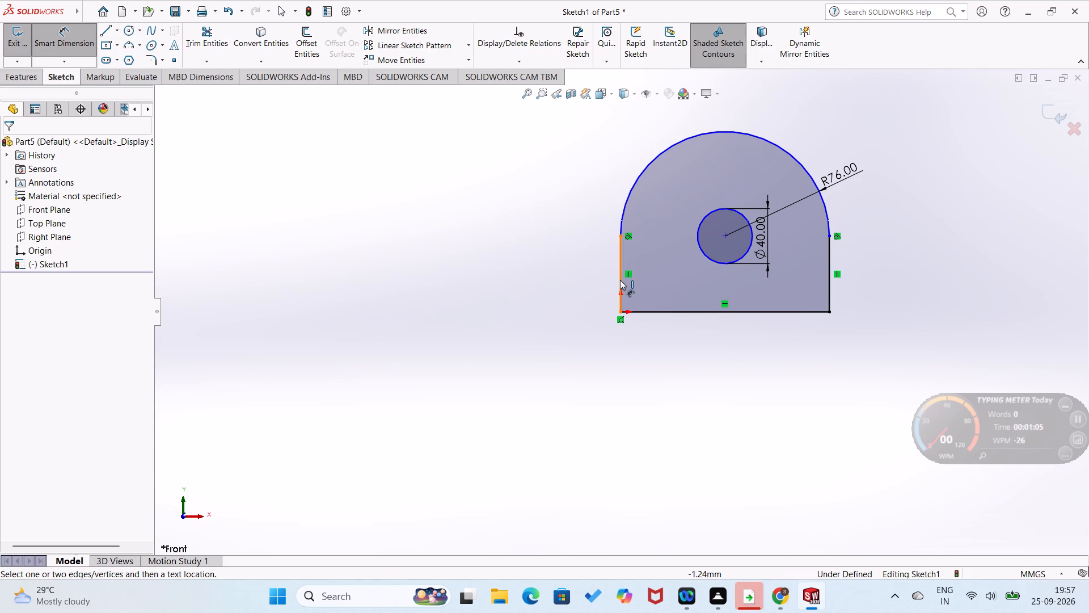
Dimension the vertical side line at the origin as 36 mm.
{"action": "left_click", "coordinate": [620, 280]}
{"action": "left_click", "coordinate": [602, 280]}
{"action": "type", "text": "36"}
{"action": "key", "text": "Return"}
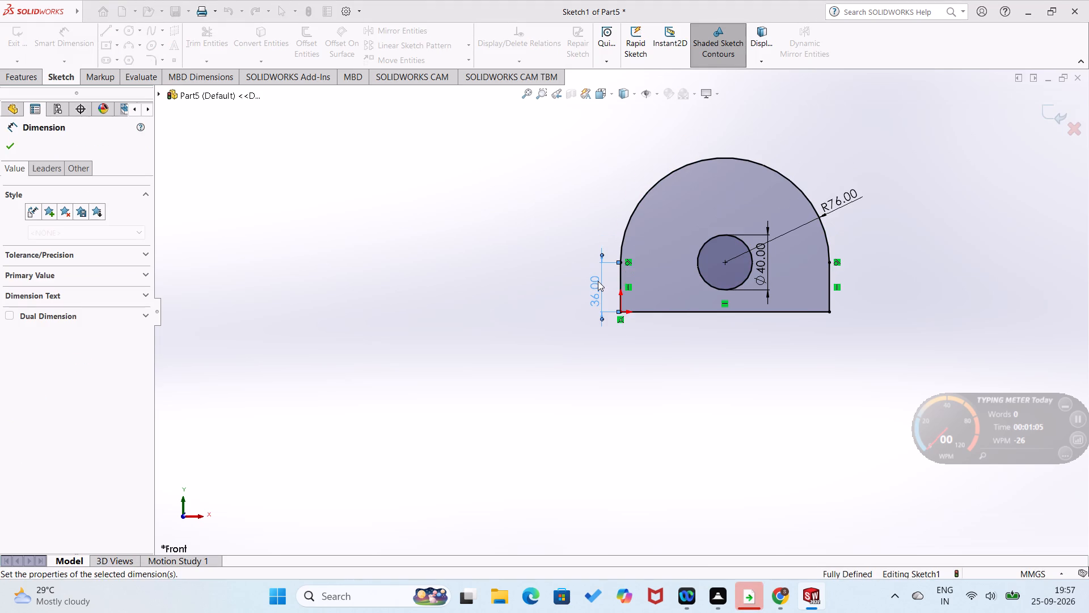
{"action": "left_click", "coordinate": [526, 241]}
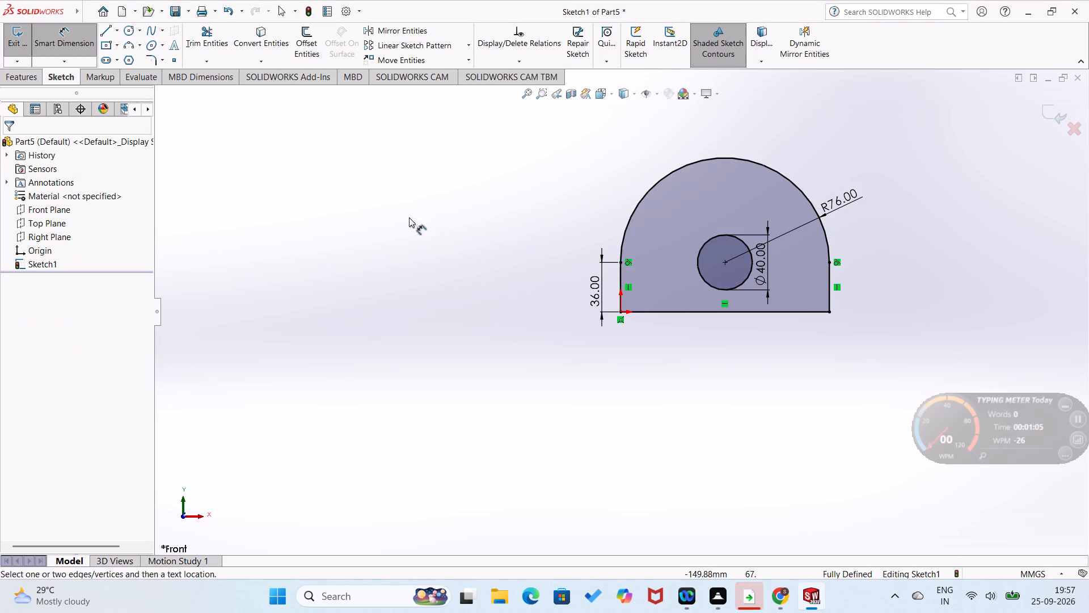
Extrude the arch profile with its hole as a Blind boss, 32 mm deep.
{"action": "left_click", "coordinate": [23, 84]}
{"action": "left_click", "coordinate": [26, 51]}
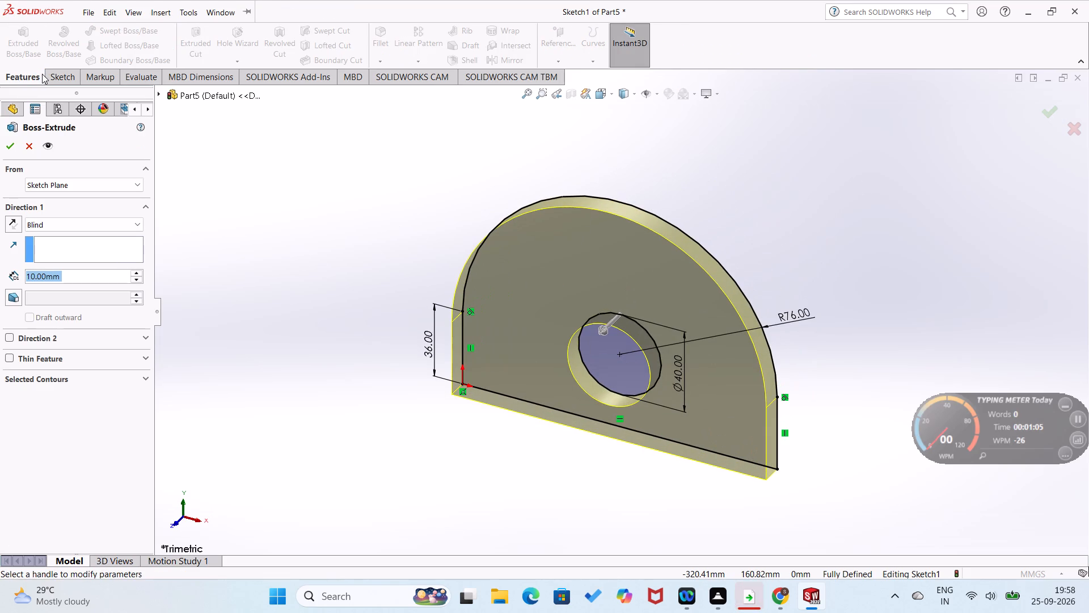
{"action": "type", "text": "32"}
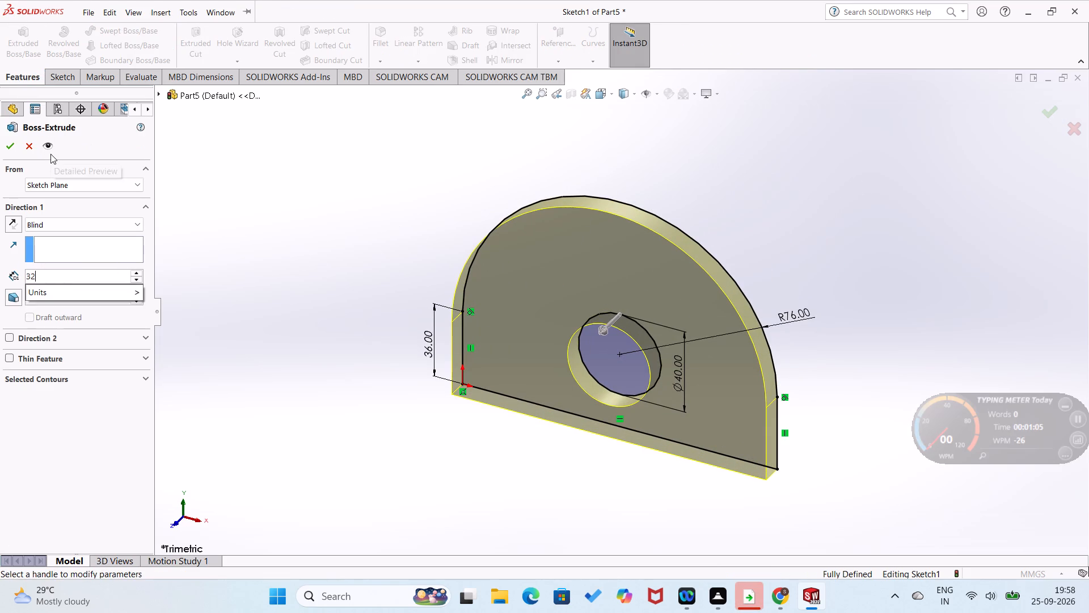
{"action": "key", "text": "Return"}
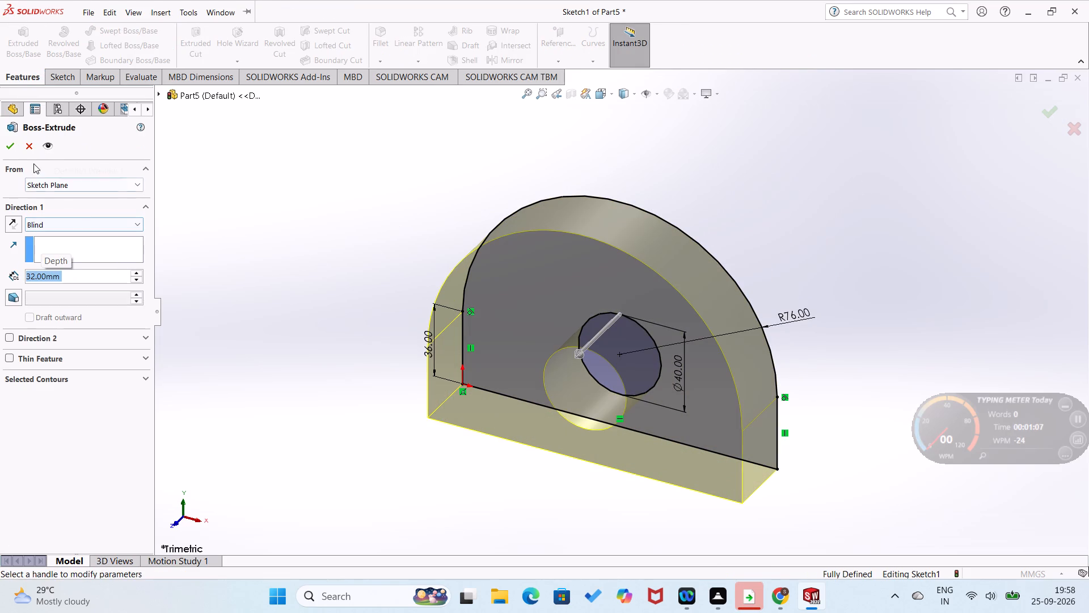
{"action": "left_click", "coordinate": [3, 146]}
{"action": "left_click", "coordinate": [233, 276]}
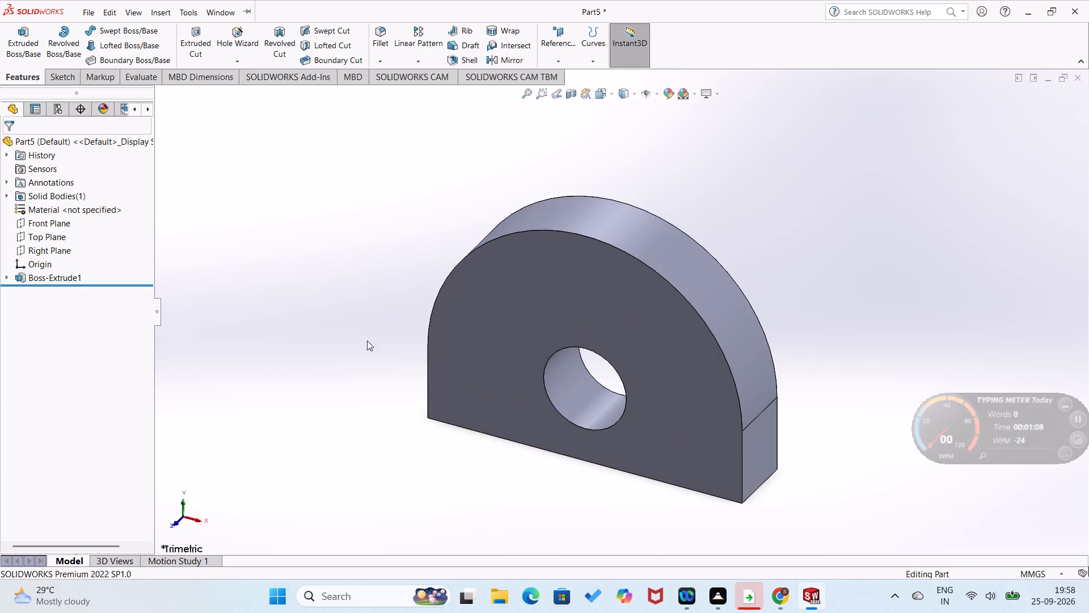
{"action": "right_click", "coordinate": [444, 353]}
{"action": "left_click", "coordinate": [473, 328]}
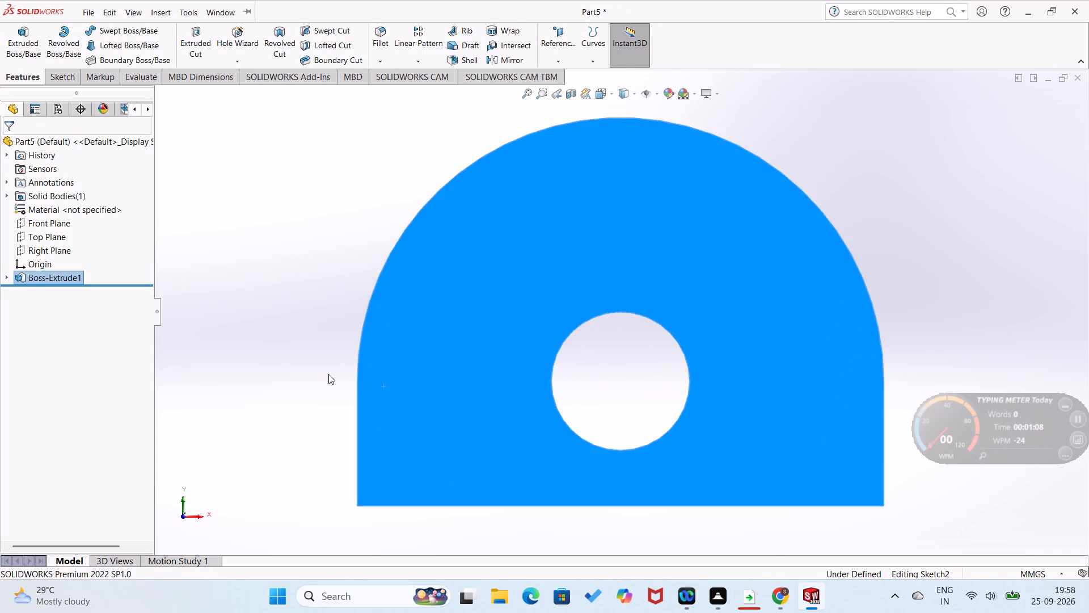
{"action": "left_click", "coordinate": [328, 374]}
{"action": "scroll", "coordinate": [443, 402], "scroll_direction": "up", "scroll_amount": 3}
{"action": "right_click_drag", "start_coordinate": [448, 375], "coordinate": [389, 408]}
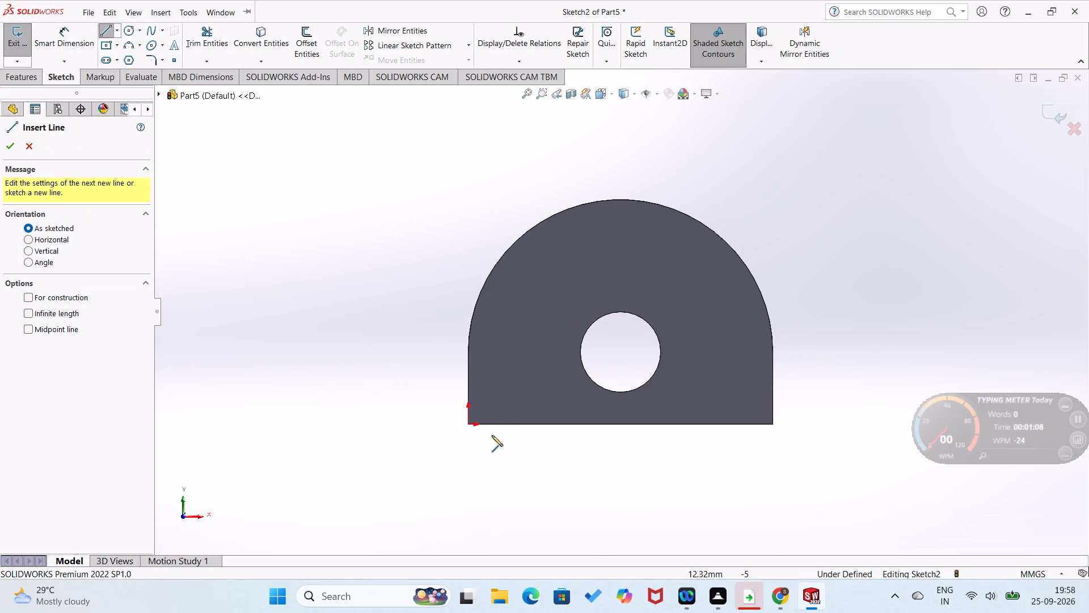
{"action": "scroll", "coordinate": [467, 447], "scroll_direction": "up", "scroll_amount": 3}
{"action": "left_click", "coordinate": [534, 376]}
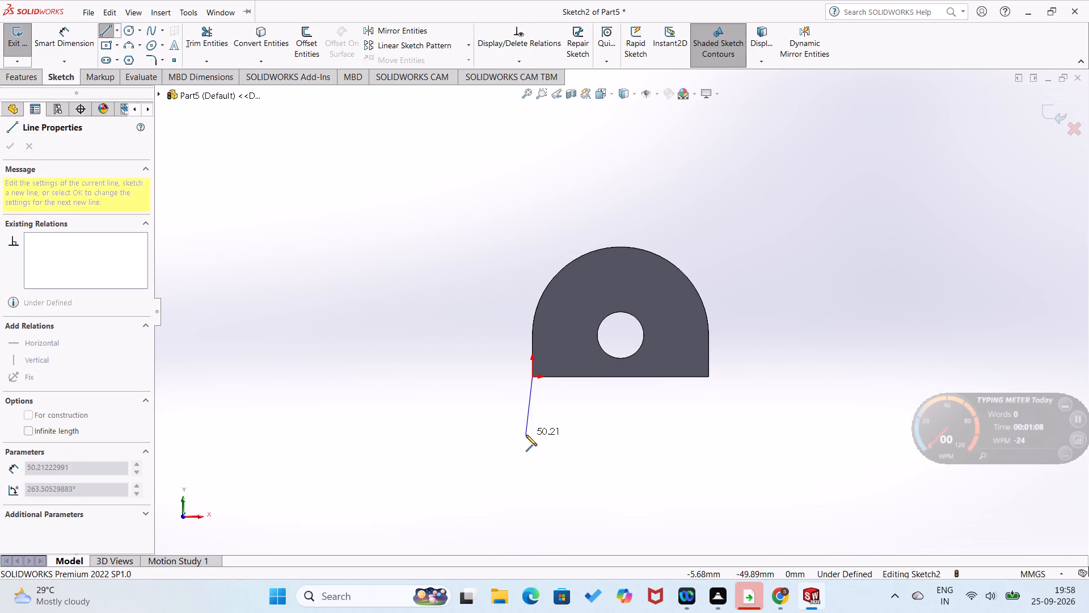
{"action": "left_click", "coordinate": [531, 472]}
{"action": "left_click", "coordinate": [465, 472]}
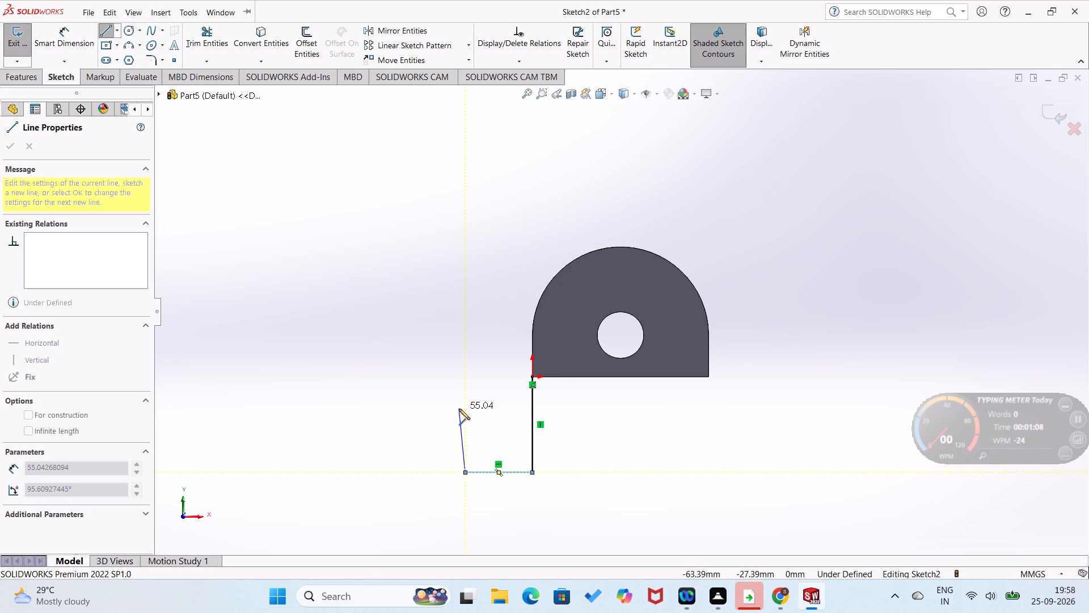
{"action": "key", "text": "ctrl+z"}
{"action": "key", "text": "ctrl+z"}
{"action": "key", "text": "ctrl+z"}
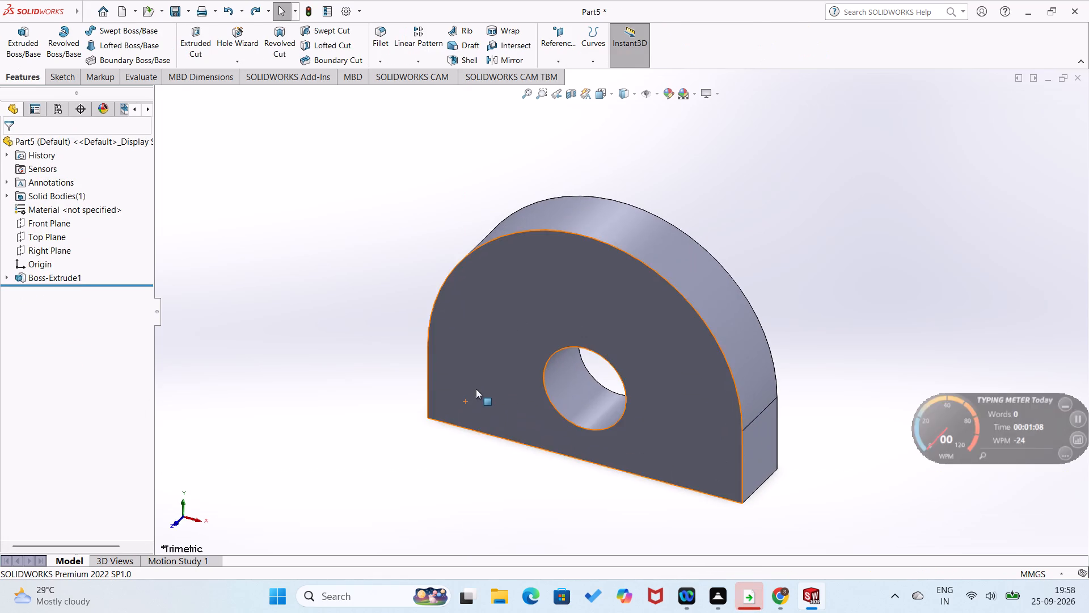
On the plate's front face, sketch connected lines from the left arc end: about 65 mm down, 31 mm left, 35 mm up.
{"action": "right_click", "coordinate": [483, 377]}
{"action": "left_click", "coordinate": [517, 338]}
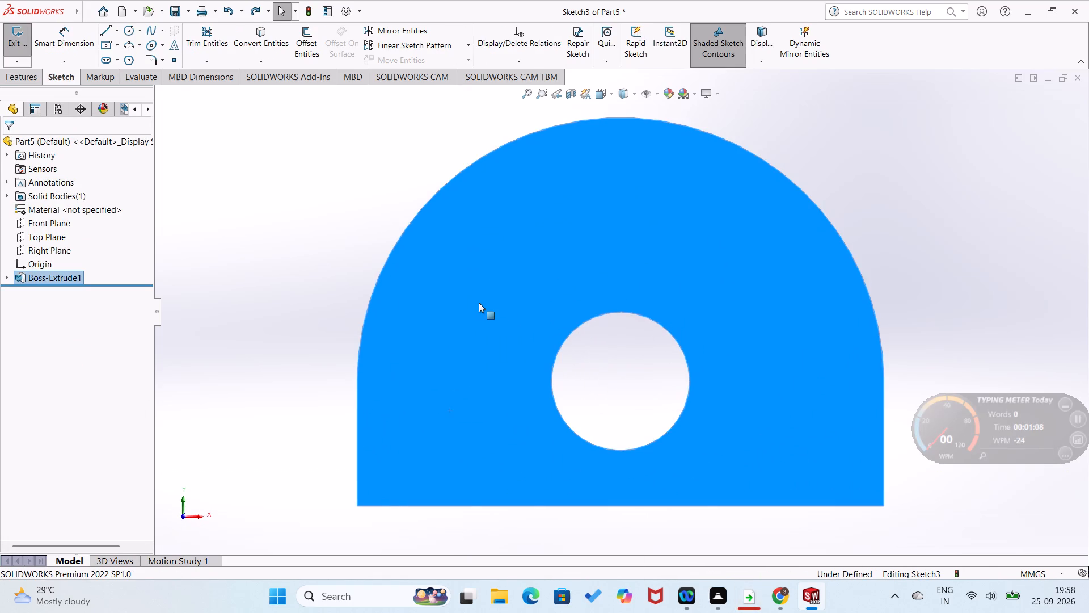
{"action": "scroll", "coordinate": [467, 309], "scroll_direction": "up", "scroll_amount": 2}
{"action": "right_click", "coordinate": [386, 305]}
{"action": "left_click", "coordinate": [383, 305]}
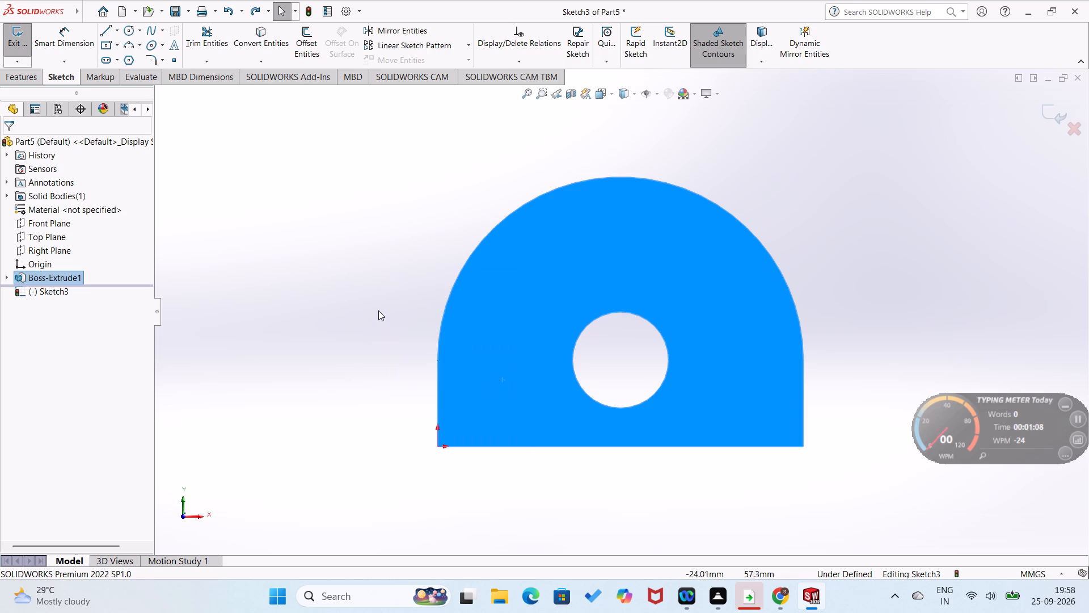
{"action": "left_click", "coordinate": [370, 315]}
{"action": "right_click_drag", "start_coordinate": [408, 290], "coordinate": [332, 339]}
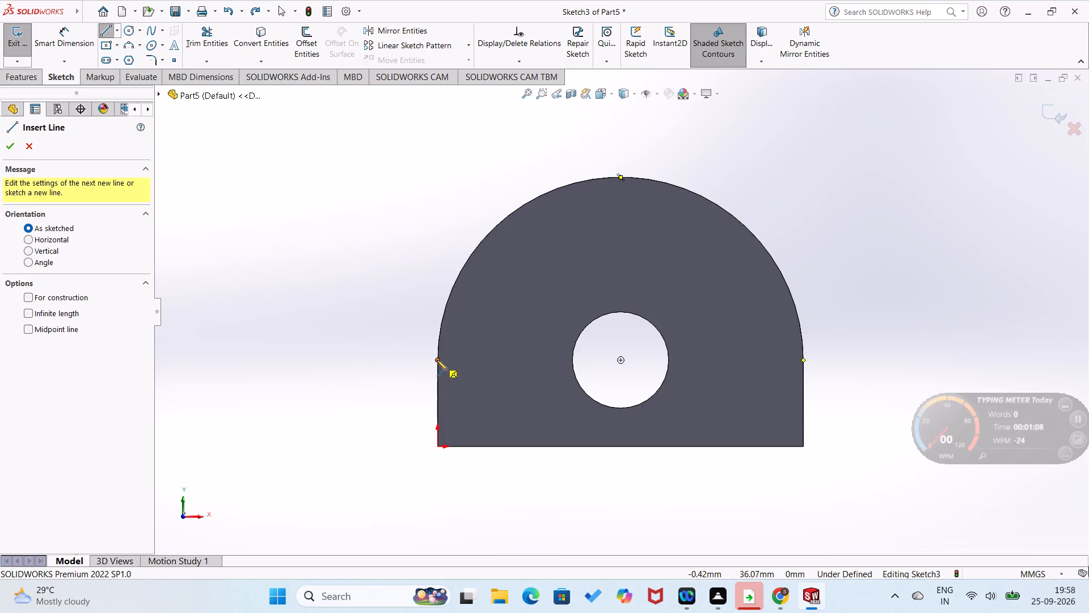
{"action": "left_click", "coordinate": [437, 360]}
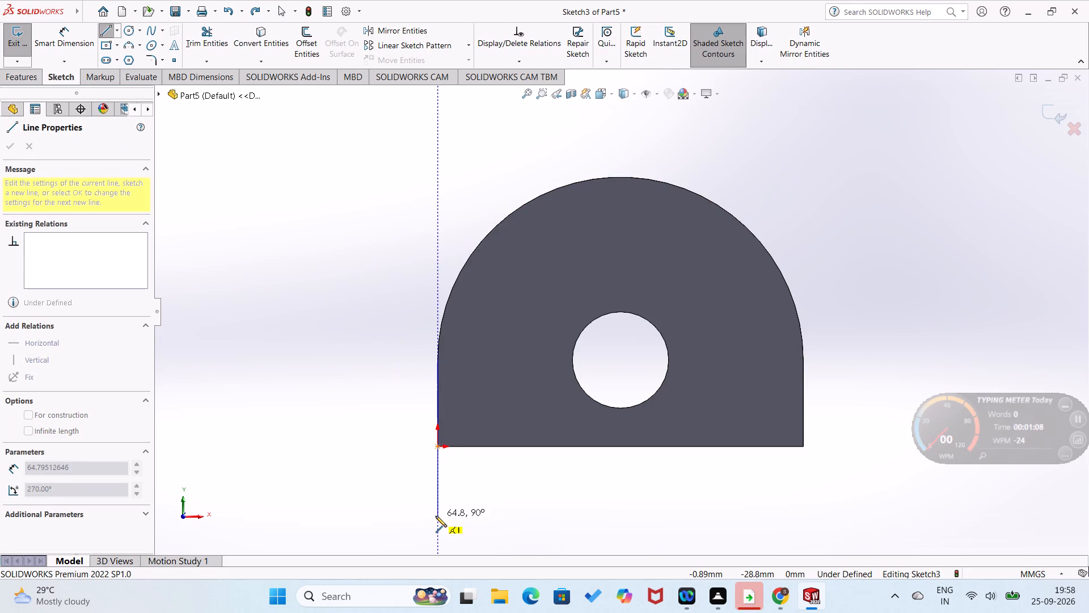
{"action": "left_click", "coordinate": [436, 516]}
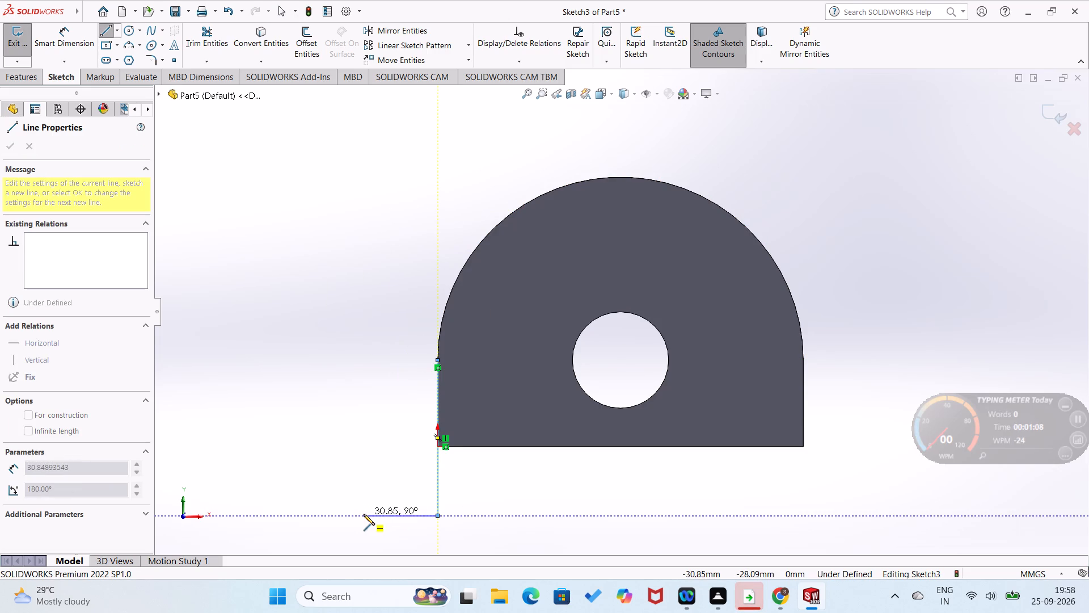
{"action": "left_click", "coordinate": [364, 514]}
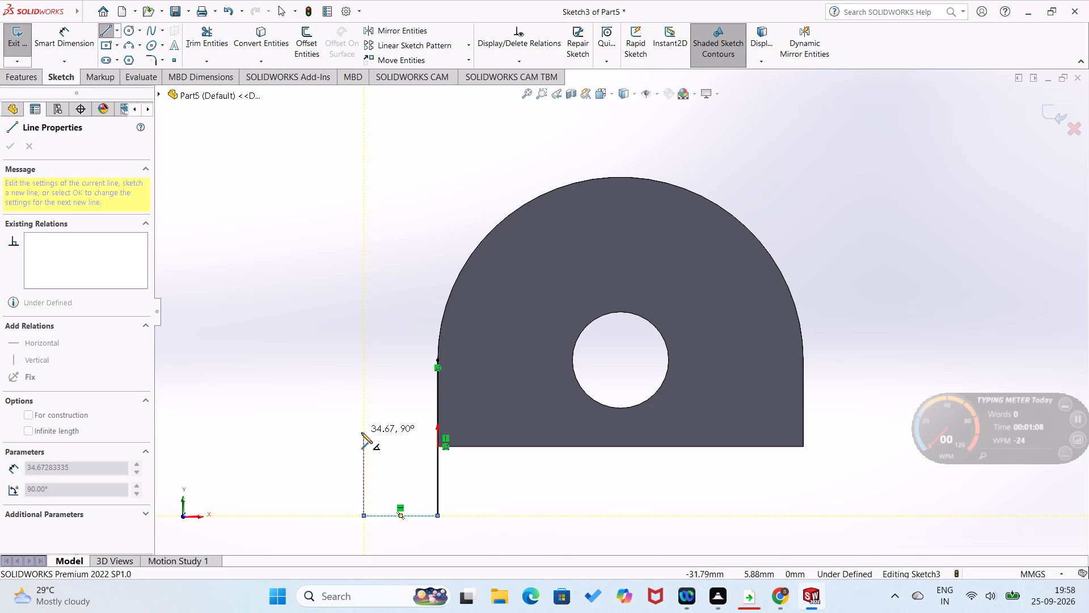
{"action": "left_click", "coordinate": [361, 433]}
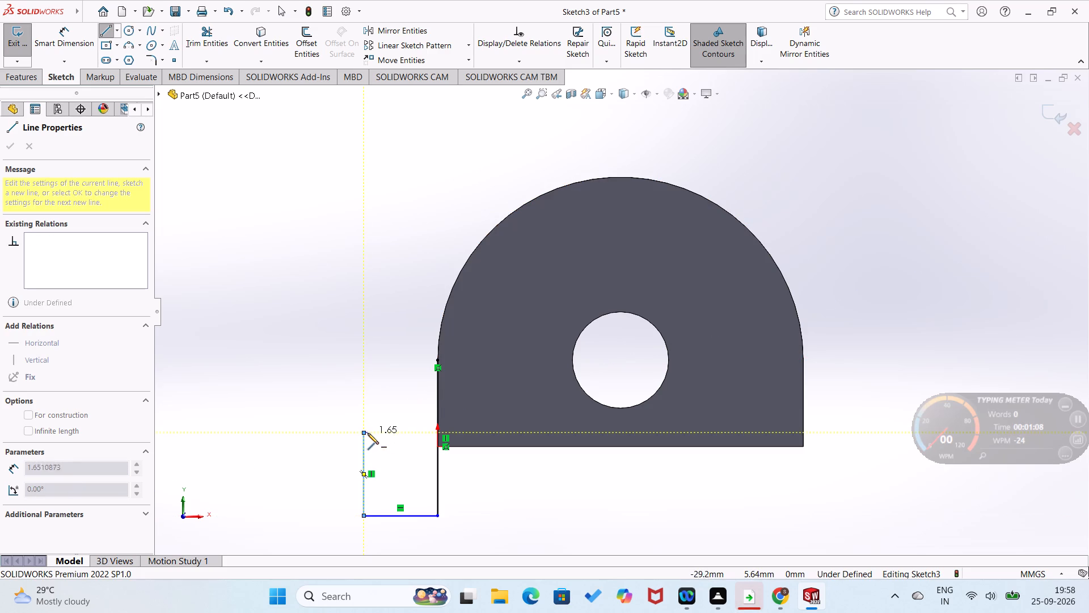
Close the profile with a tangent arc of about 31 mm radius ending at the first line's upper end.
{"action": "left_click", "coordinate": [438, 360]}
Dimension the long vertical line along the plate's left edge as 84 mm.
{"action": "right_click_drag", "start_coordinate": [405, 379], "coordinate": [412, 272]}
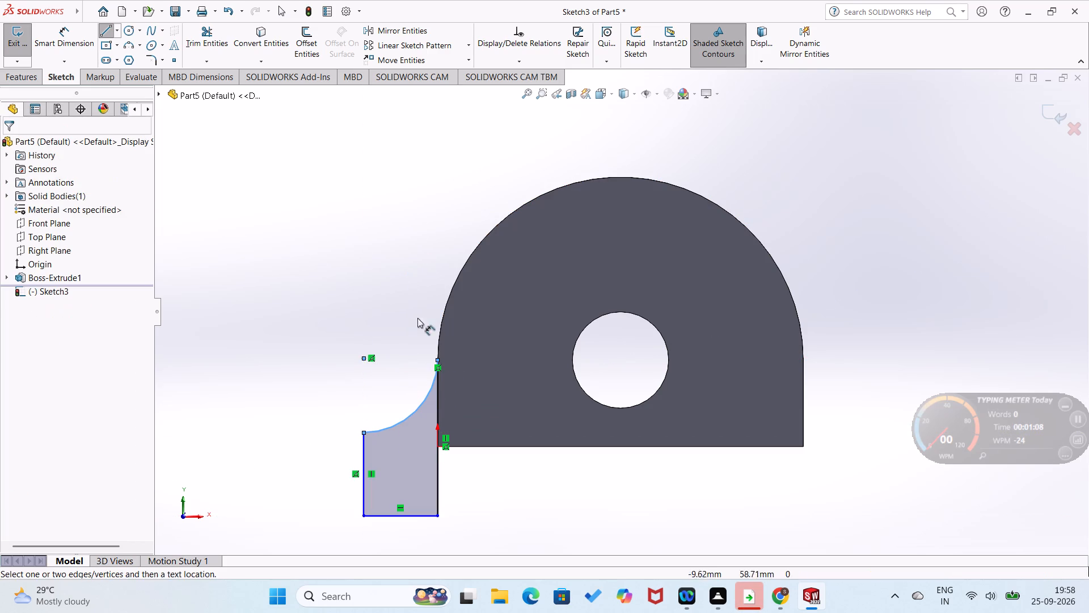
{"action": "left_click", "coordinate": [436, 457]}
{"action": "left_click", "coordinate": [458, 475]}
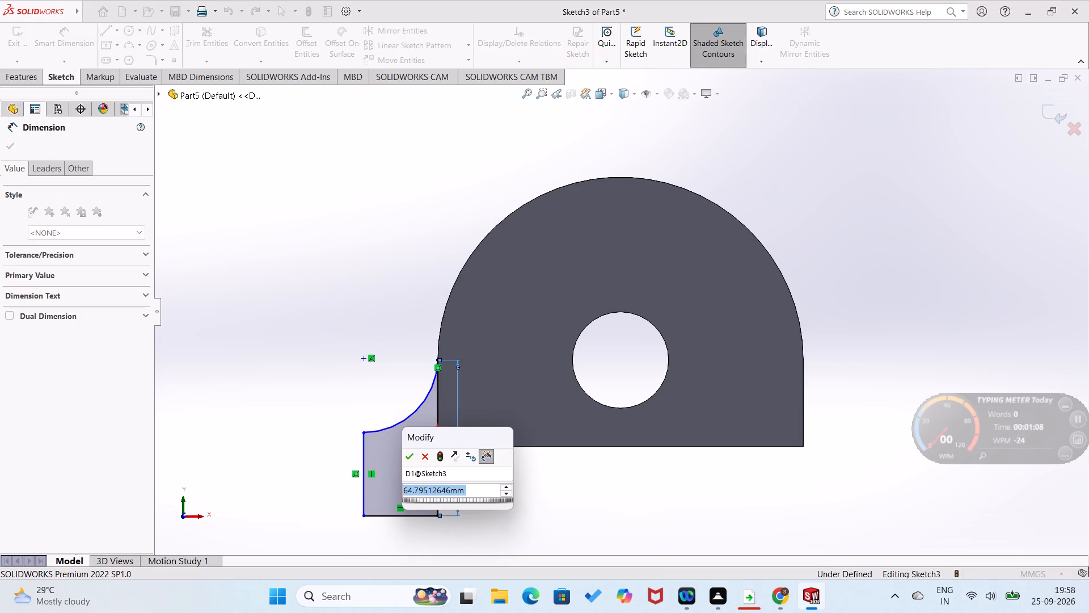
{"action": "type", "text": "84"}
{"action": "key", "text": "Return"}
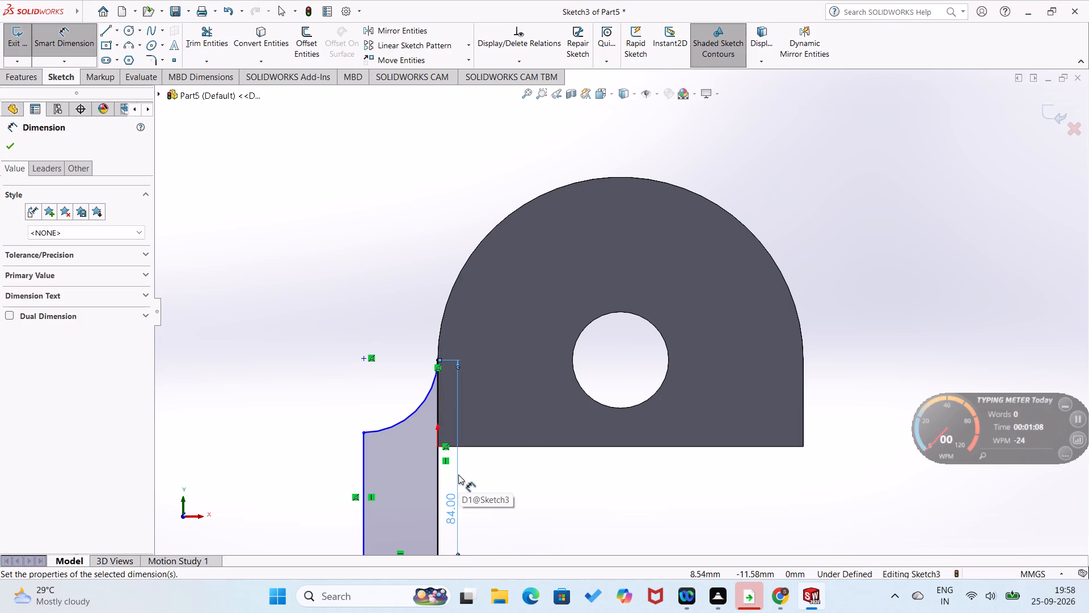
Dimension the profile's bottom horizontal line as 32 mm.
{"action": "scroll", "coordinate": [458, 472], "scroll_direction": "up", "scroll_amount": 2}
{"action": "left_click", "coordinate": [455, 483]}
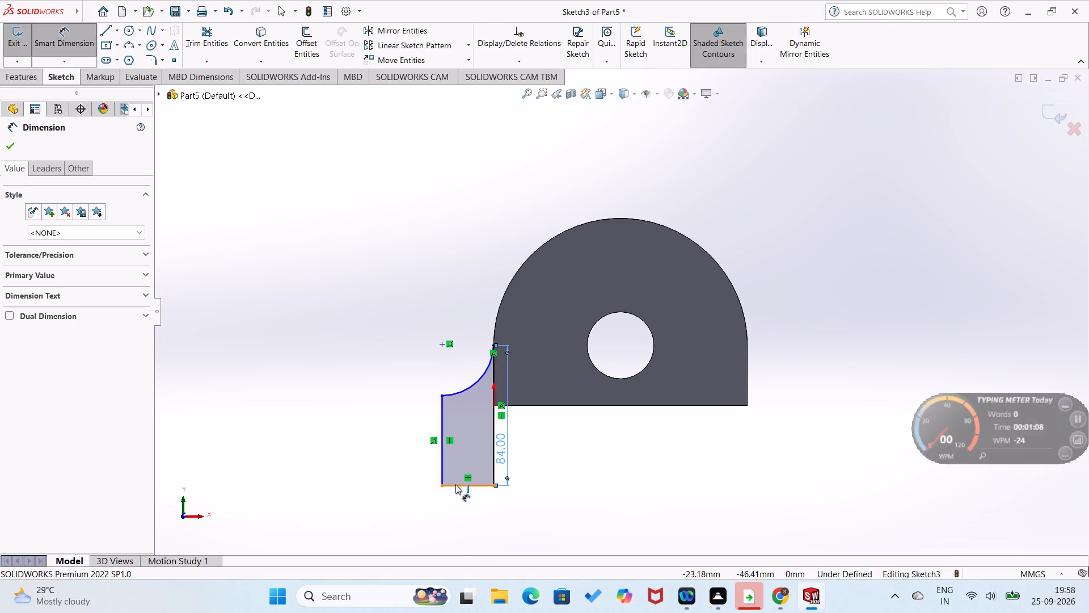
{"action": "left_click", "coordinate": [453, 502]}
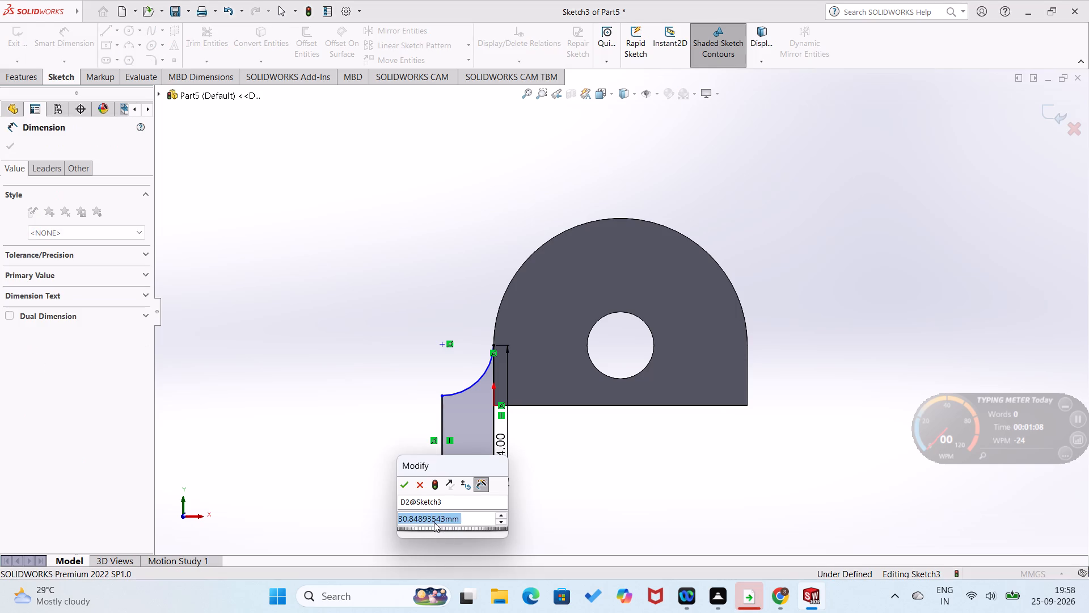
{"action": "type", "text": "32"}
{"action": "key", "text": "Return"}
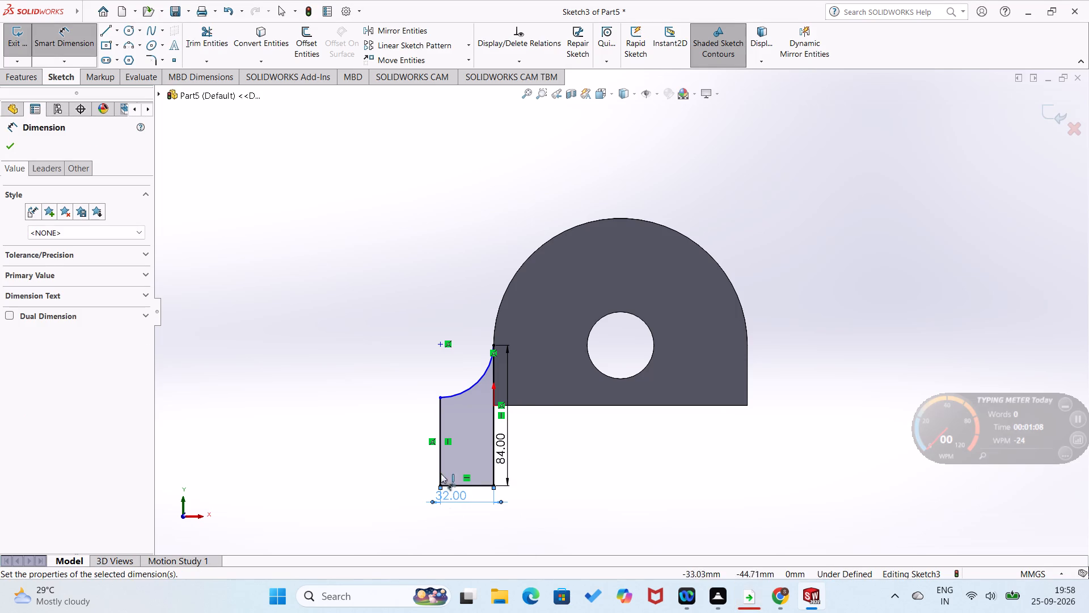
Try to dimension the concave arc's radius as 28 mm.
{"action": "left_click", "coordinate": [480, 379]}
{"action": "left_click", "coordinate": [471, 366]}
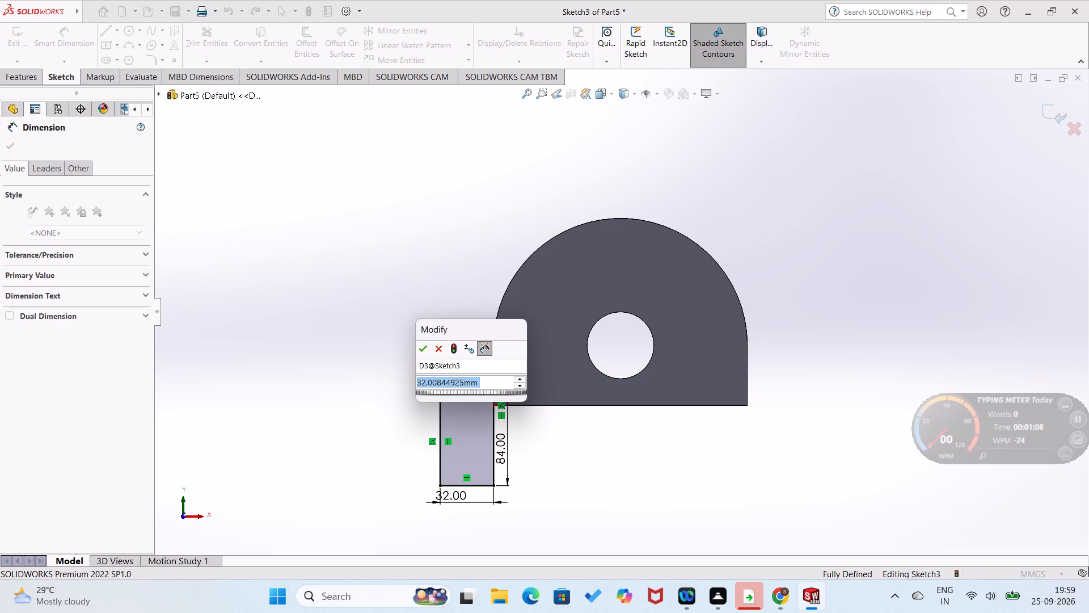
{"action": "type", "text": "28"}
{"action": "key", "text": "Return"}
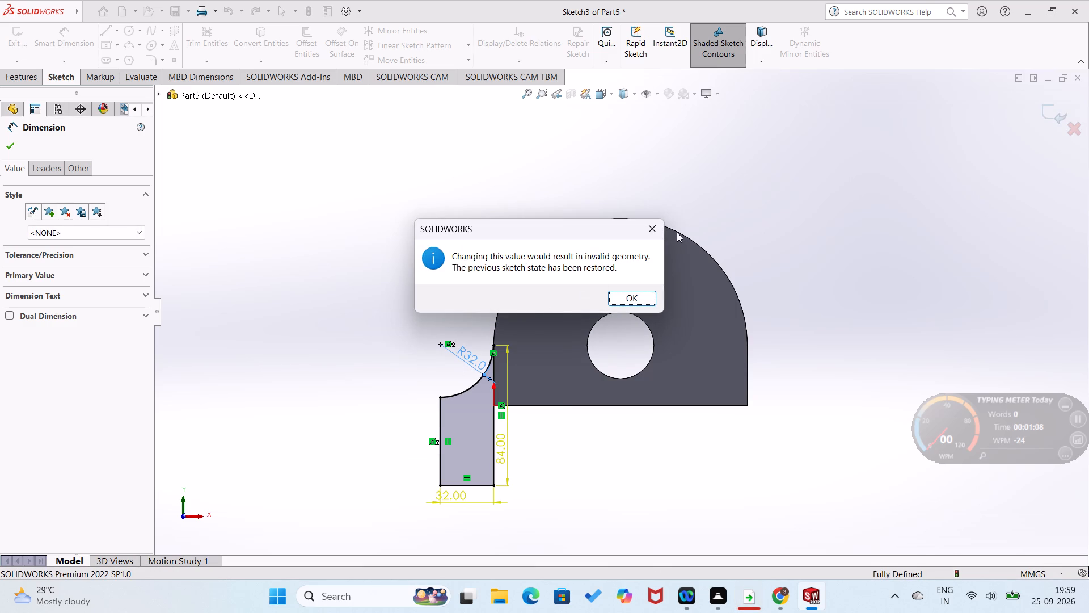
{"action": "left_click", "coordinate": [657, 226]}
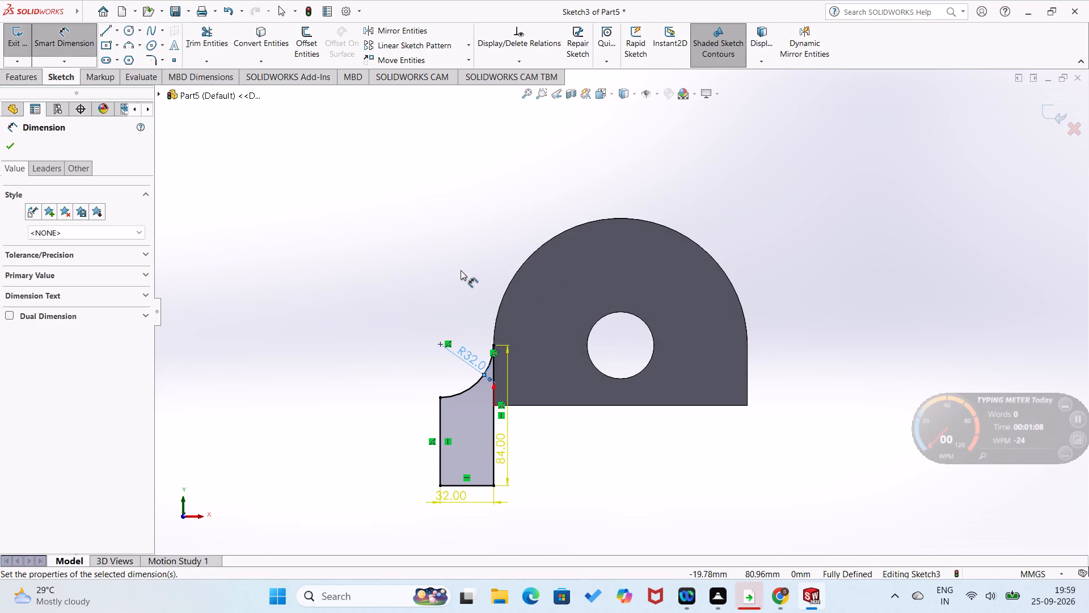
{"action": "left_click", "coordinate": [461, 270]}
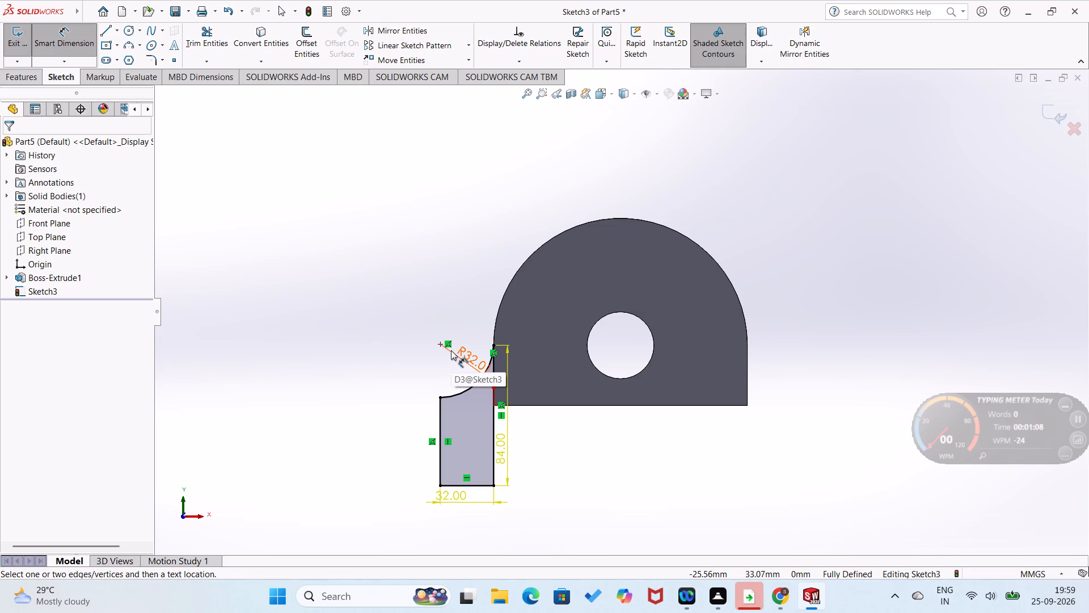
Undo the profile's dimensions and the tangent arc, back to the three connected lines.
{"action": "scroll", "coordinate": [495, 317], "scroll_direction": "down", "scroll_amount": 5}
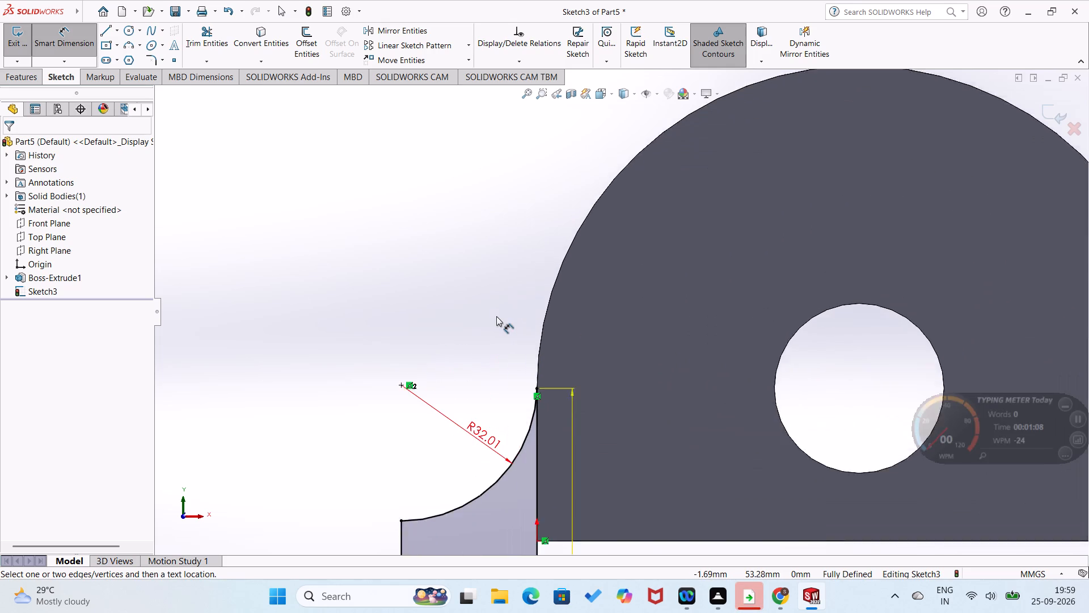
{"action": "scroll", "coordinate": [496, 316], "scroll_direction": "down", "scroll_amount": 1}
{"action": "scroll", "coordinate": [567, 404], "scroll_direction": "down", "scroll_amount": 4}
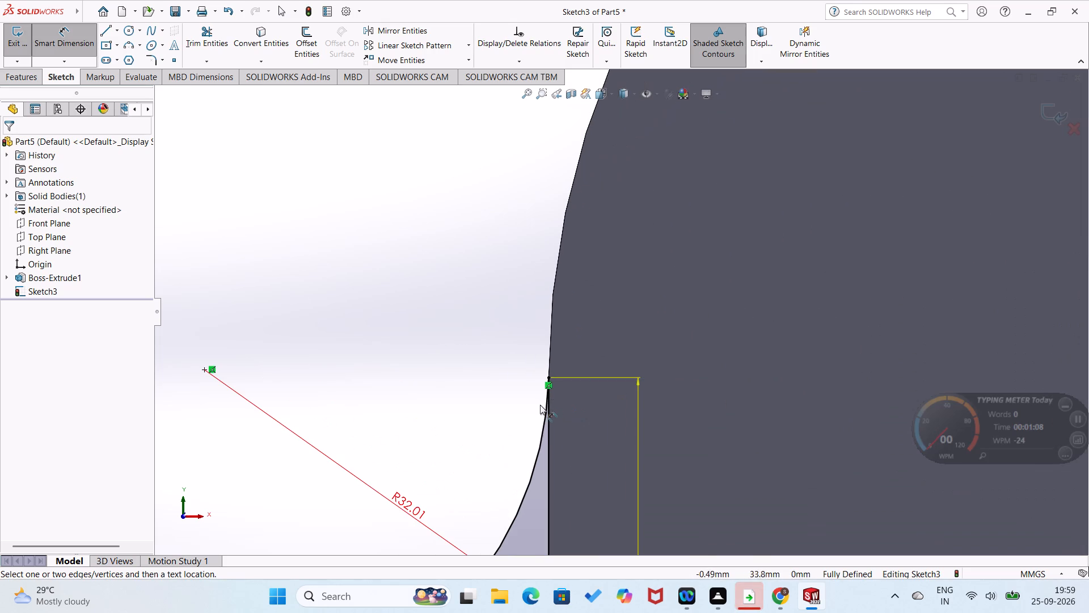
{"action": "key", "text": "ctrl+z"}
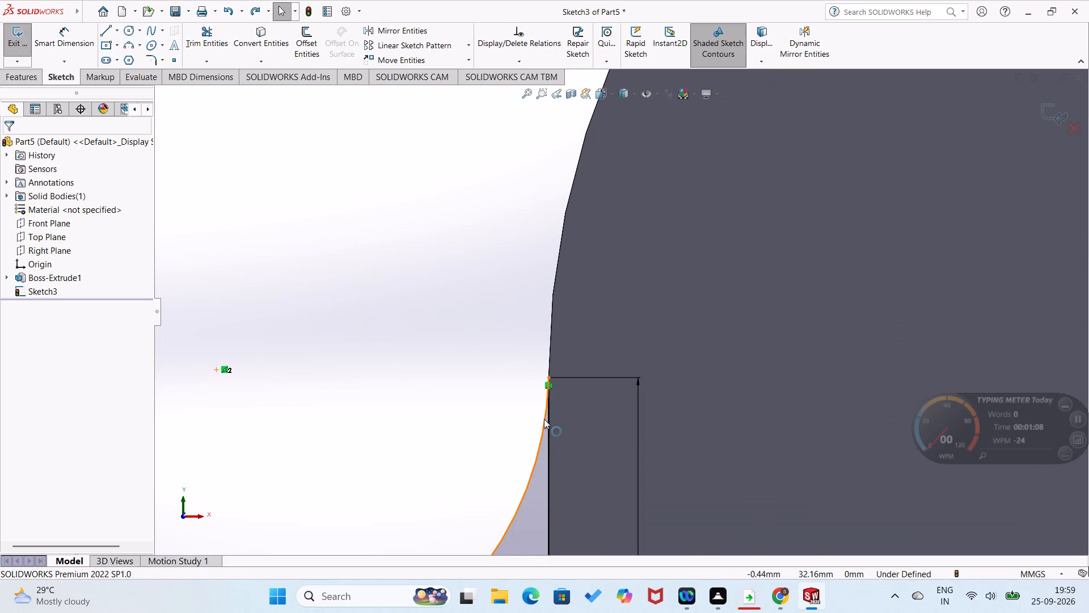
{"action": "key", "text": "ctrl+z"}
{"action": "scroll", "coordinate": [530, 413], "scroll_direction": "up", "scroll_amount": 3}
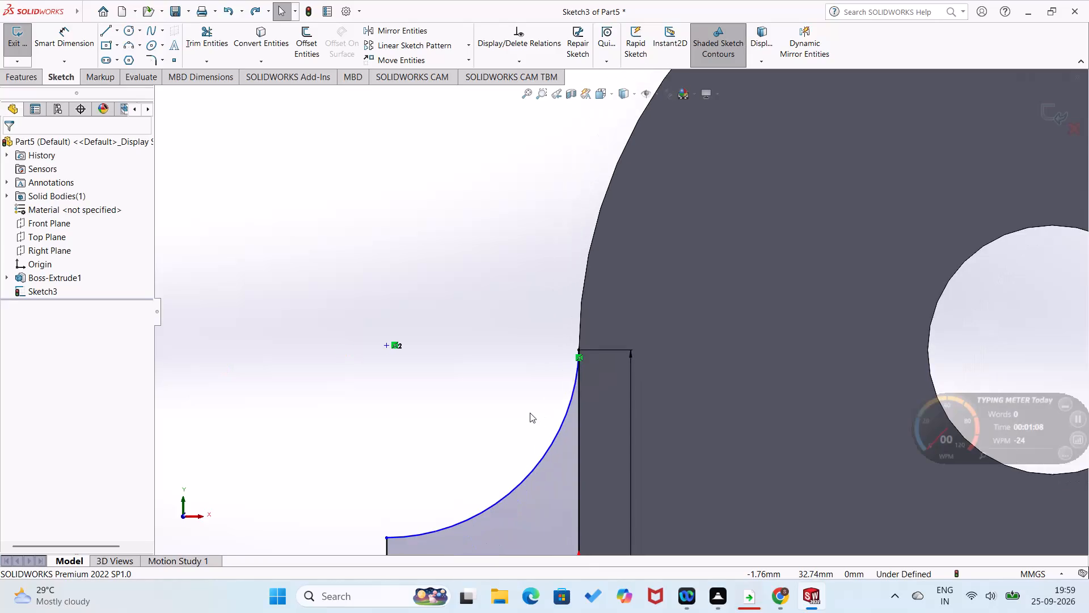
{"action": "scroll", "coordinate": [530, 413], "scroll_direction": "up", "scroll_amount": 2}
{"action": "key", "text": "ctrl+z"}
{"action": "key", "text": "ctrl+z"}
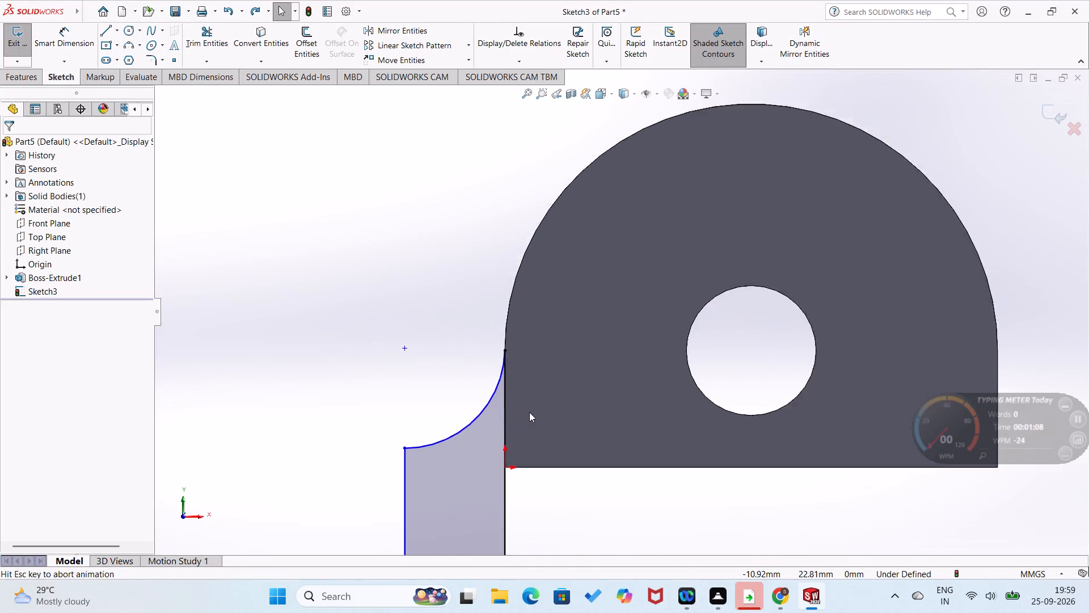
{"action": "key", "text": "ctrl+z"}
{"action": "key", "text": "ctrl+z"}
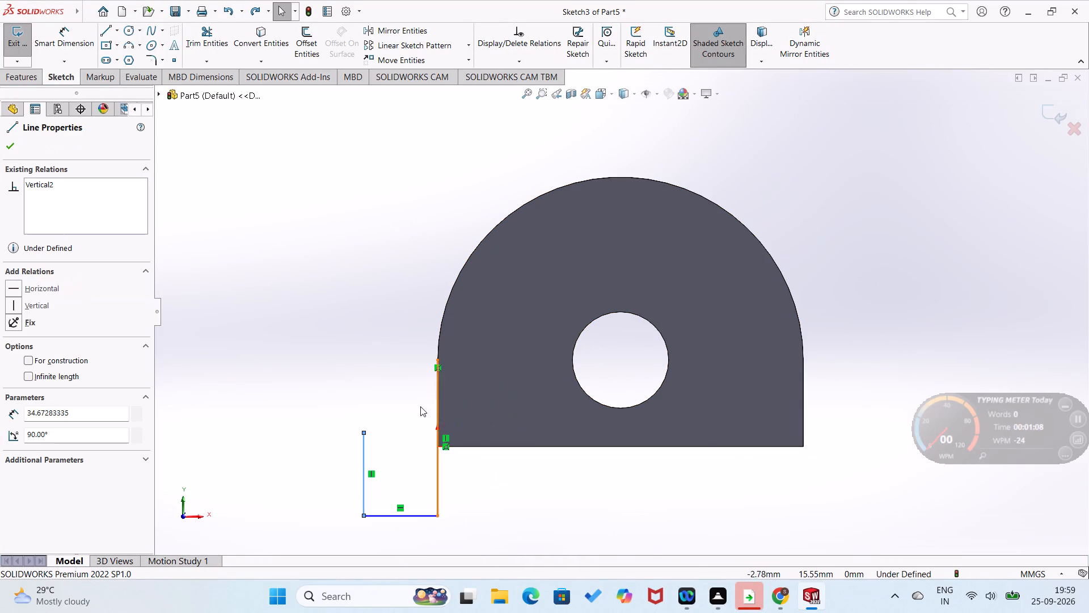
Sketch an arc of about 28 mm radius from the short vertical line's top, ending just short of the plate's left edge.
{"action": "right_click", "coordinate": [360, 391]}
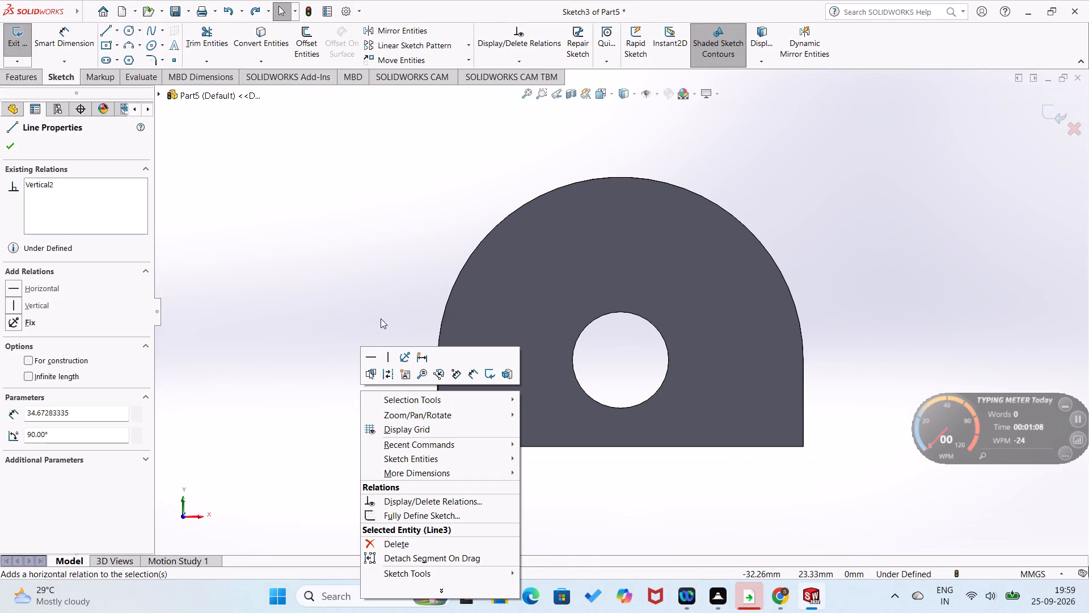
{"action": "right_click_drag", "start_coordinate": [390, 304], "coordinate": [303, 330]}
{"action": "left_click", "coordinate": [365, 433]}
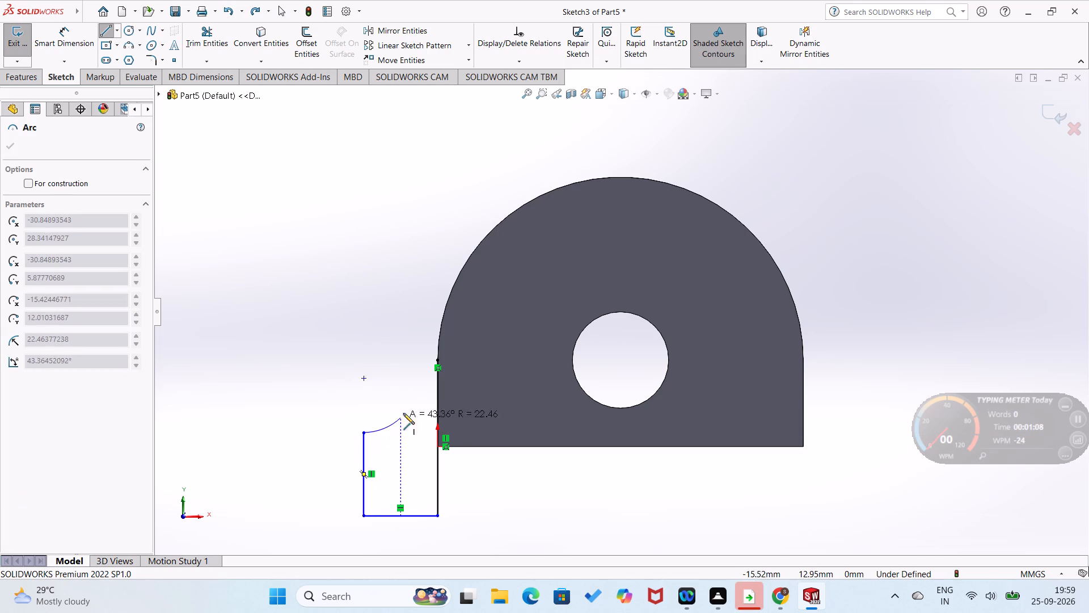
{"action": "left_click", "coordinate": [431, 359]}
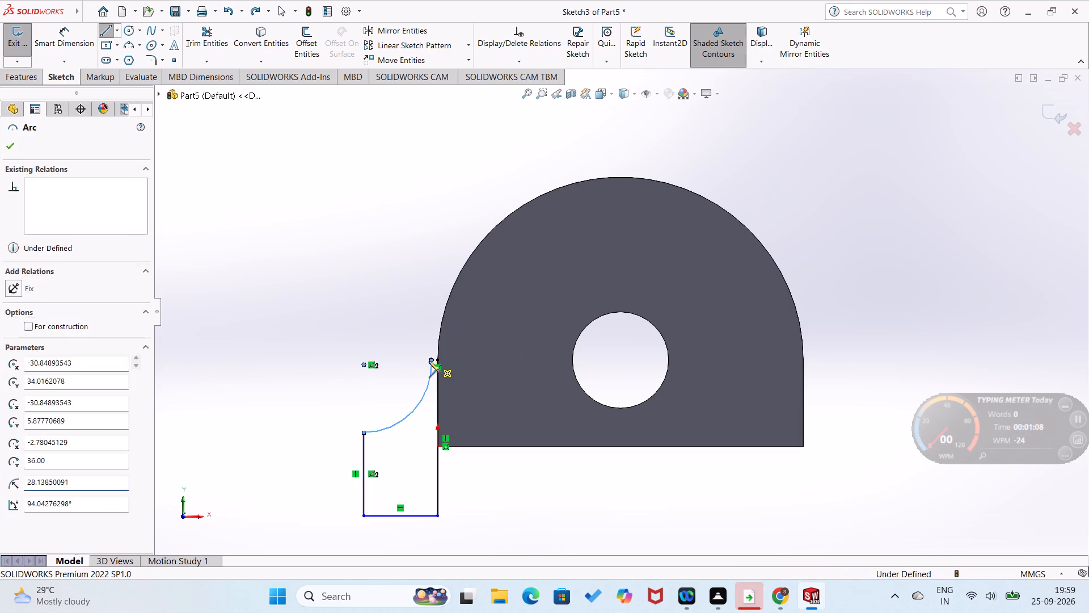
Dimension the concave arc's radius as 28 mm.
{"action": "right_click_drag", "start_coordinate": [404, 366], "coordinate": [417, 287]}
{"action": "left_click", "coordinate": [413, 408]}
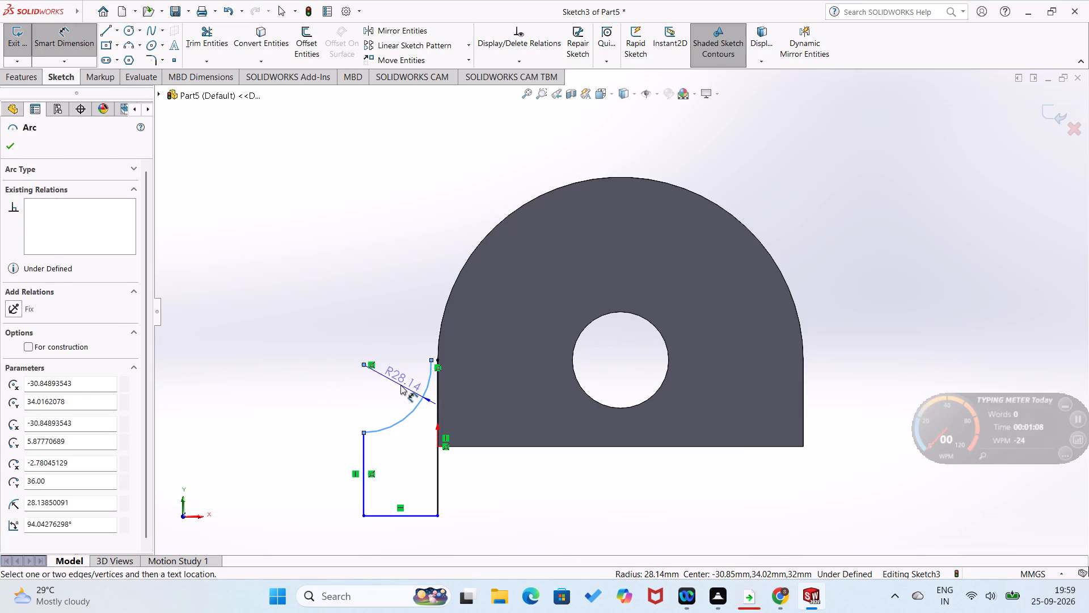
{"action": "left_click", "coordinate": [400, 385]}
{"action": "type", "text": "28"}
{"action": "key", "text": "Return"}
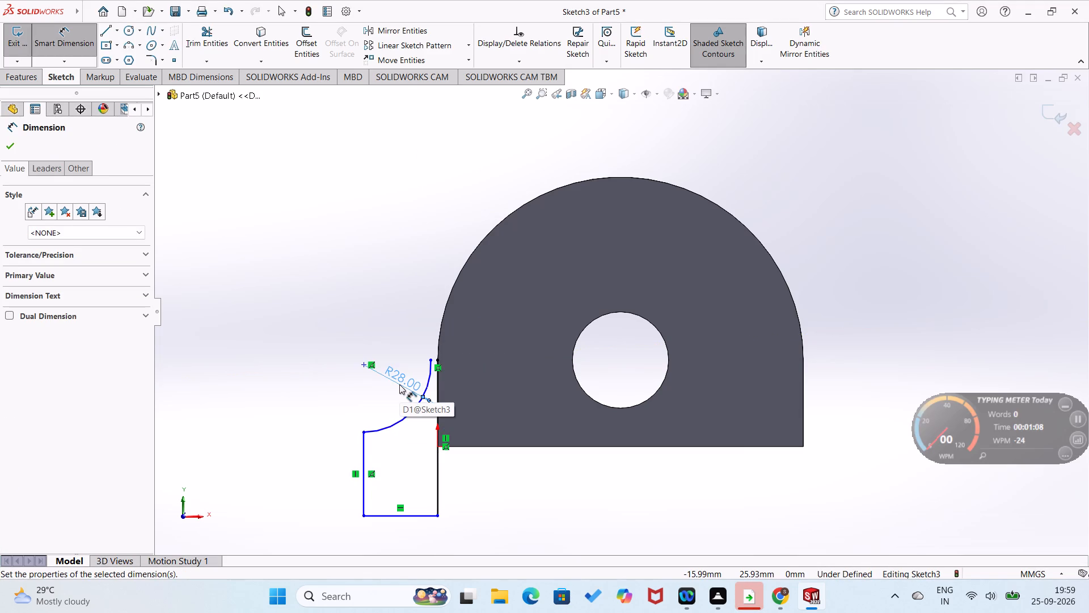
Dimension the profile's bottom horizontal line as 32 mm.
{"action": "left_click_drag", "start_coordinate": [407, 517], "coordinate": [407, 524]}
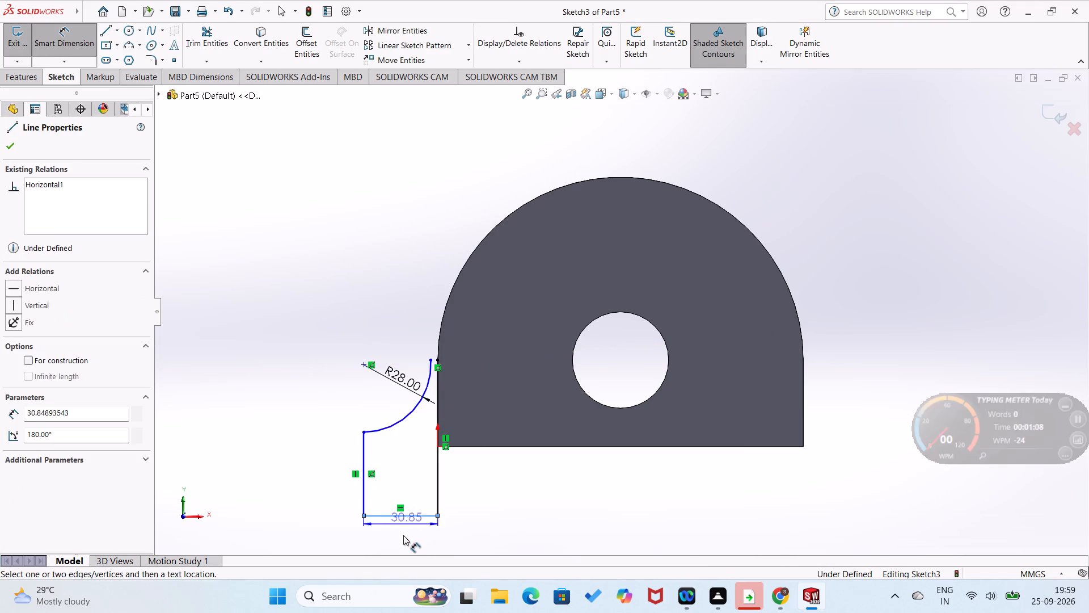
{"action": "left_click", "coordinate": [403, 535]}
{"action": "type", "text": "32"}
{"action": "key", "text": "Return"}
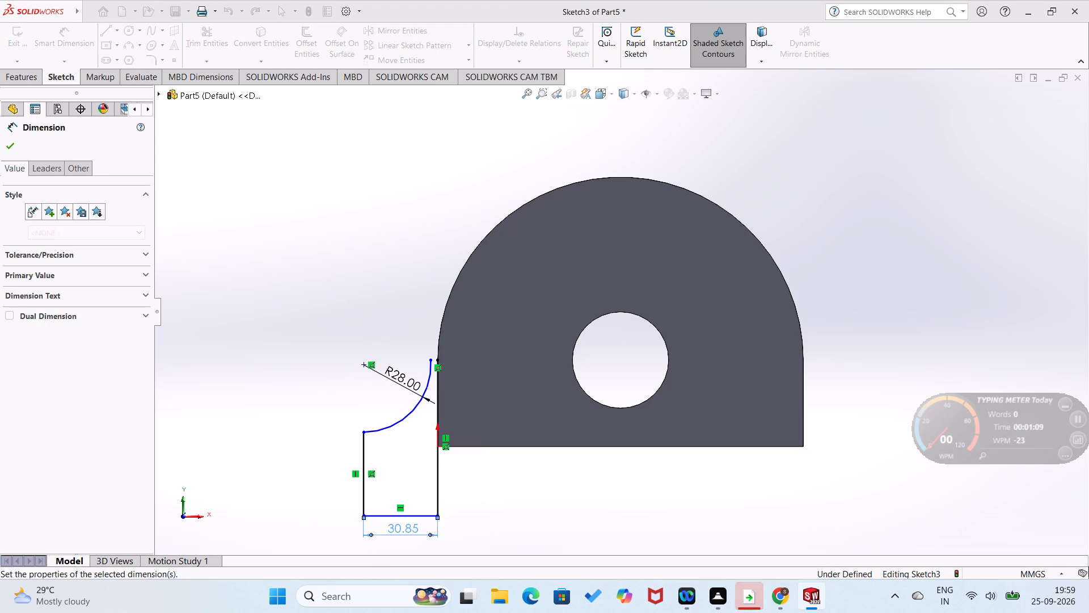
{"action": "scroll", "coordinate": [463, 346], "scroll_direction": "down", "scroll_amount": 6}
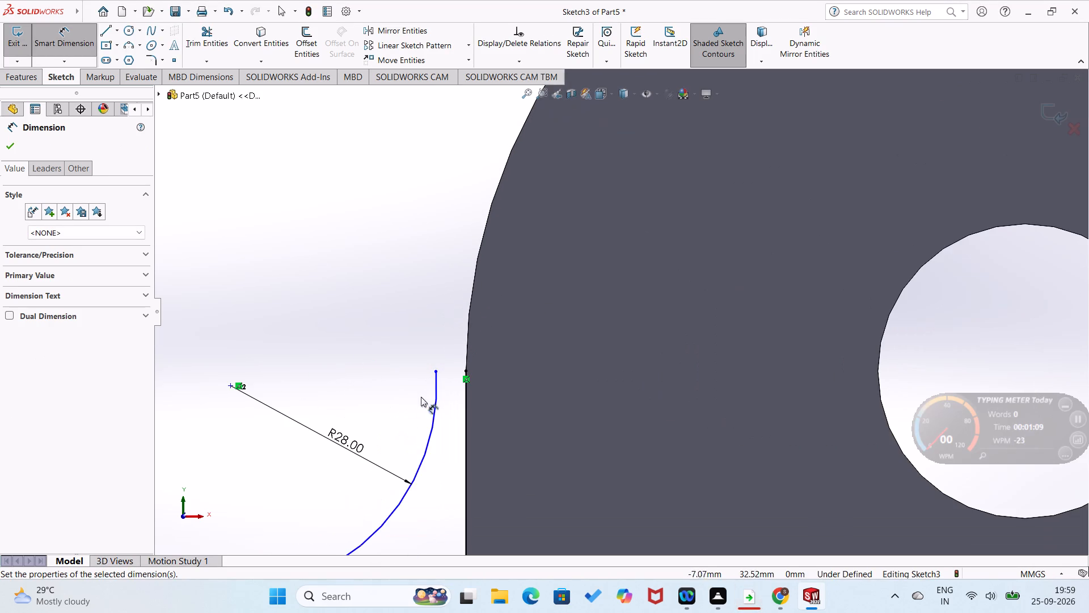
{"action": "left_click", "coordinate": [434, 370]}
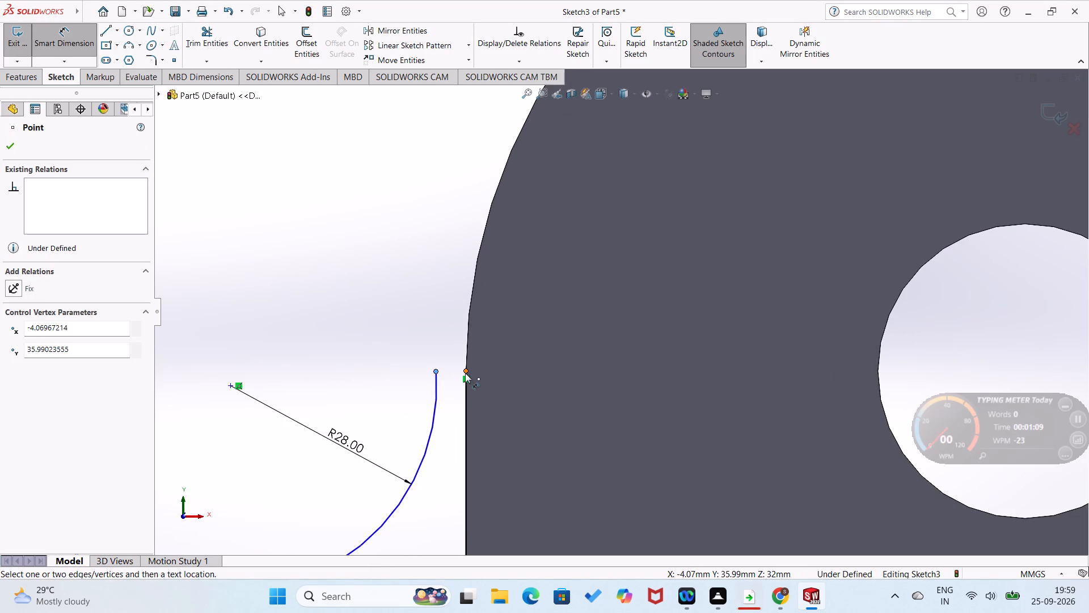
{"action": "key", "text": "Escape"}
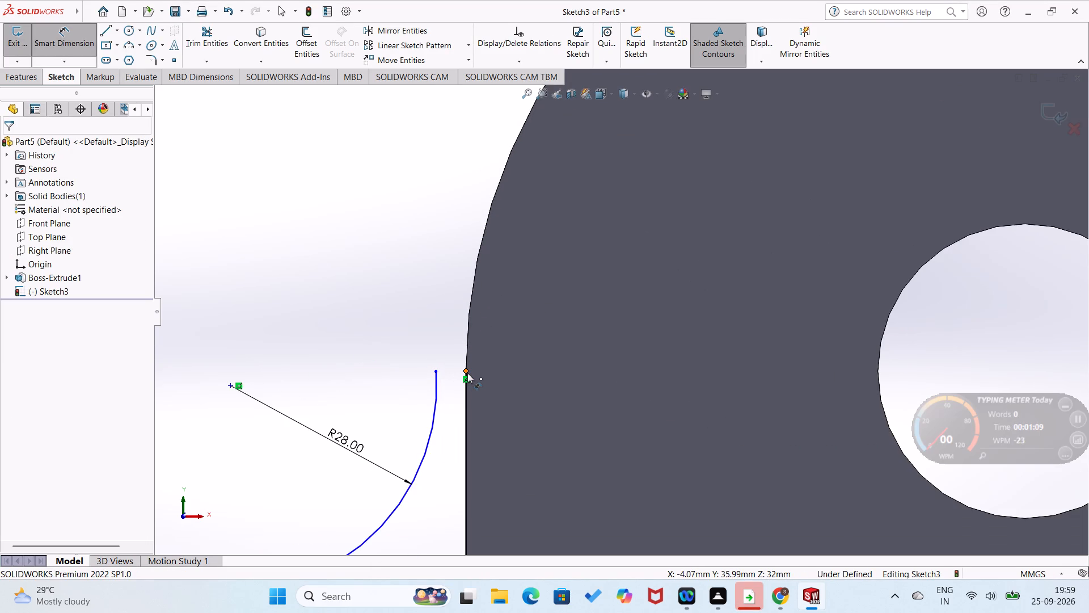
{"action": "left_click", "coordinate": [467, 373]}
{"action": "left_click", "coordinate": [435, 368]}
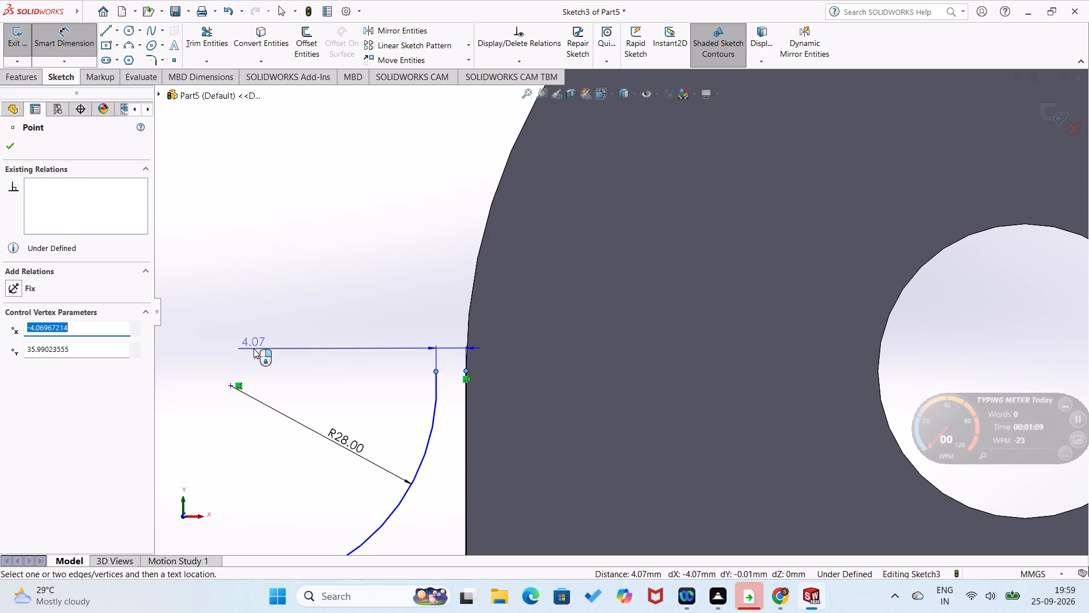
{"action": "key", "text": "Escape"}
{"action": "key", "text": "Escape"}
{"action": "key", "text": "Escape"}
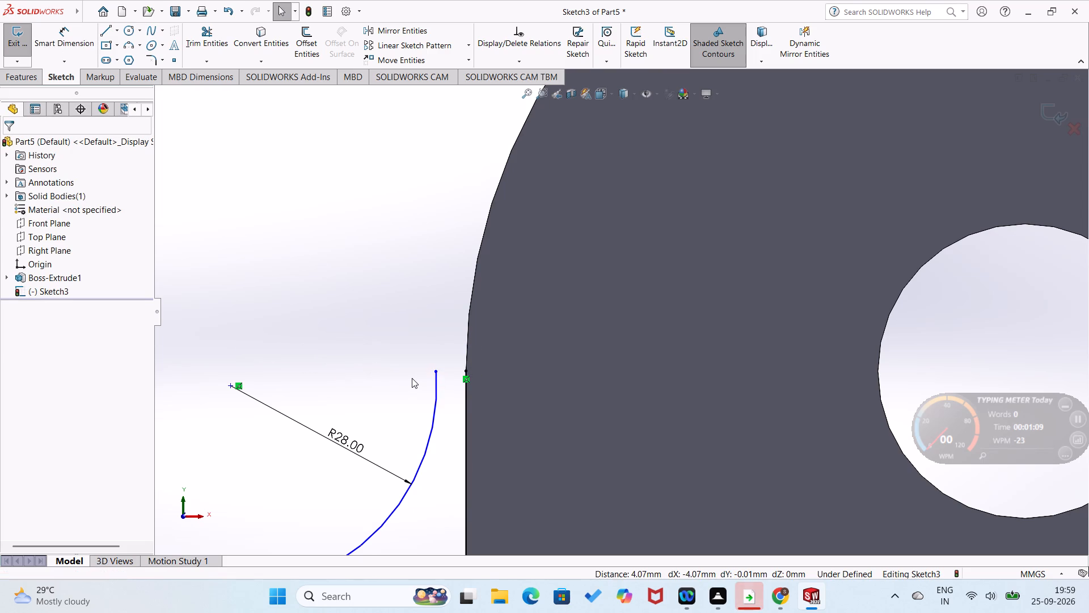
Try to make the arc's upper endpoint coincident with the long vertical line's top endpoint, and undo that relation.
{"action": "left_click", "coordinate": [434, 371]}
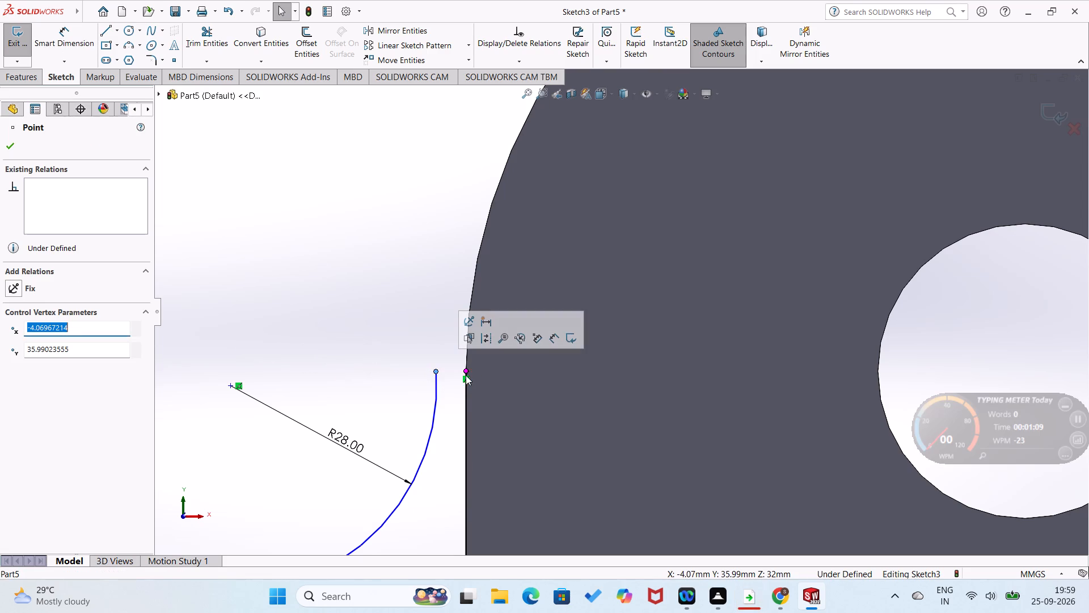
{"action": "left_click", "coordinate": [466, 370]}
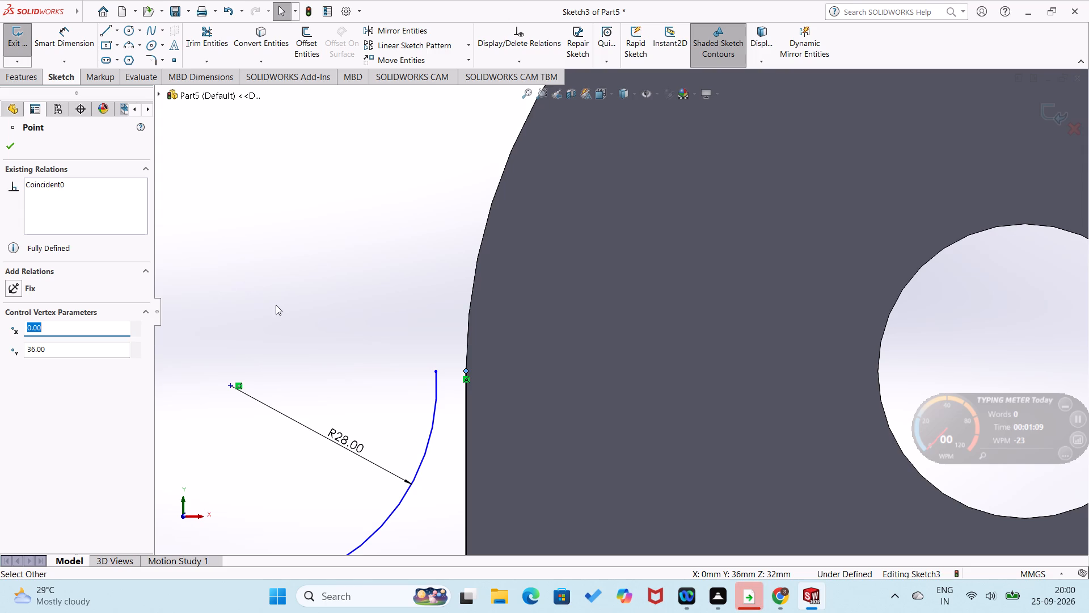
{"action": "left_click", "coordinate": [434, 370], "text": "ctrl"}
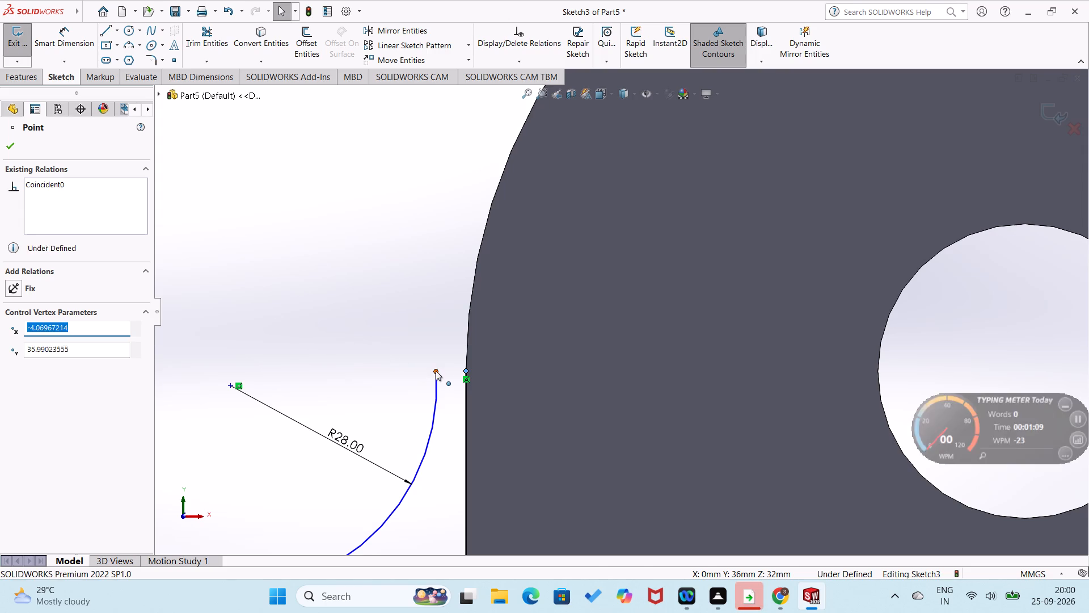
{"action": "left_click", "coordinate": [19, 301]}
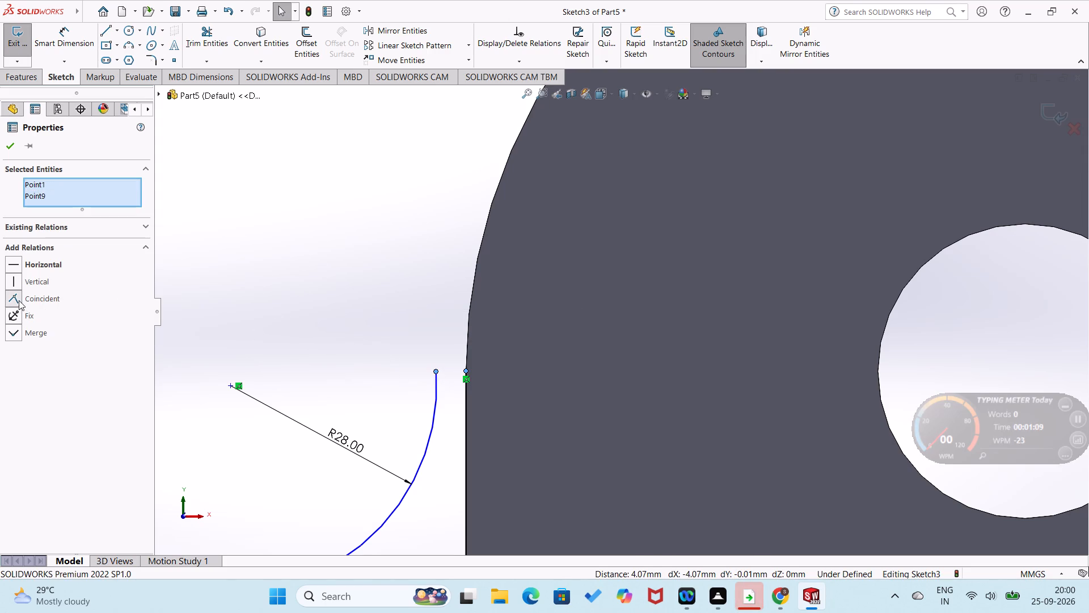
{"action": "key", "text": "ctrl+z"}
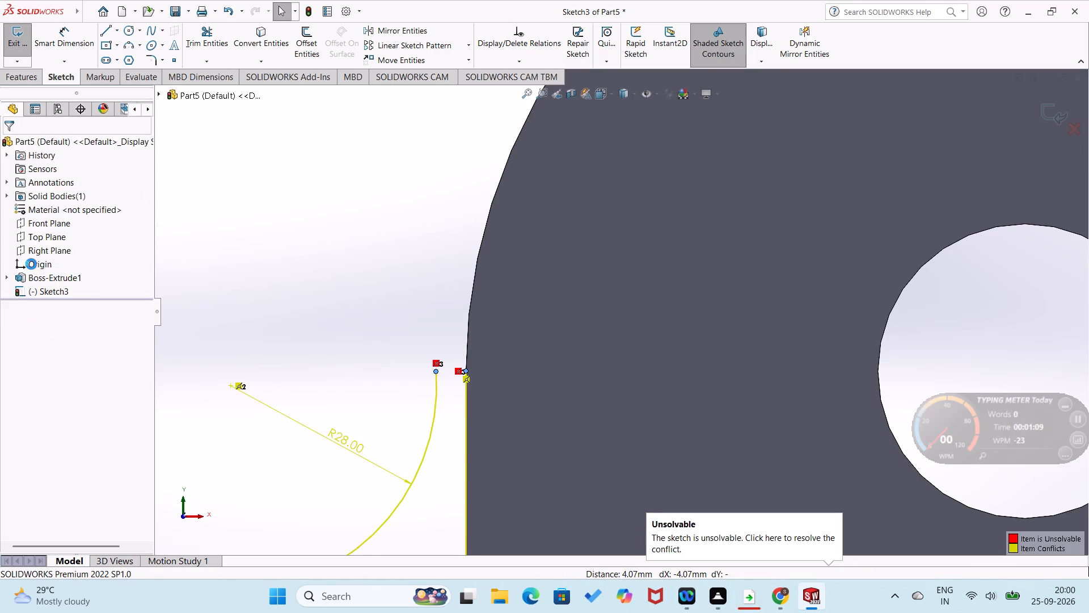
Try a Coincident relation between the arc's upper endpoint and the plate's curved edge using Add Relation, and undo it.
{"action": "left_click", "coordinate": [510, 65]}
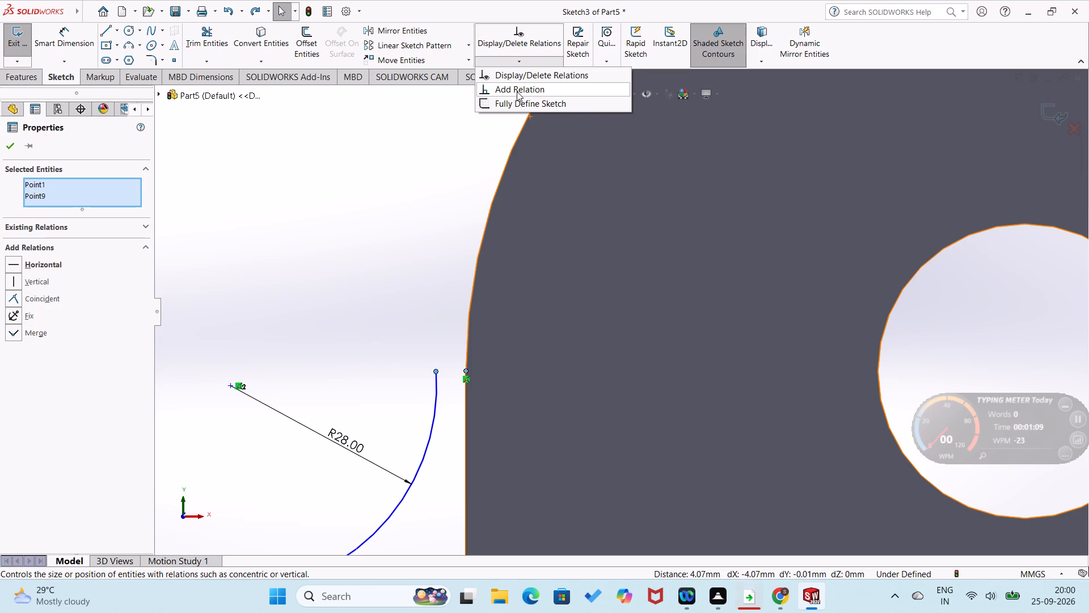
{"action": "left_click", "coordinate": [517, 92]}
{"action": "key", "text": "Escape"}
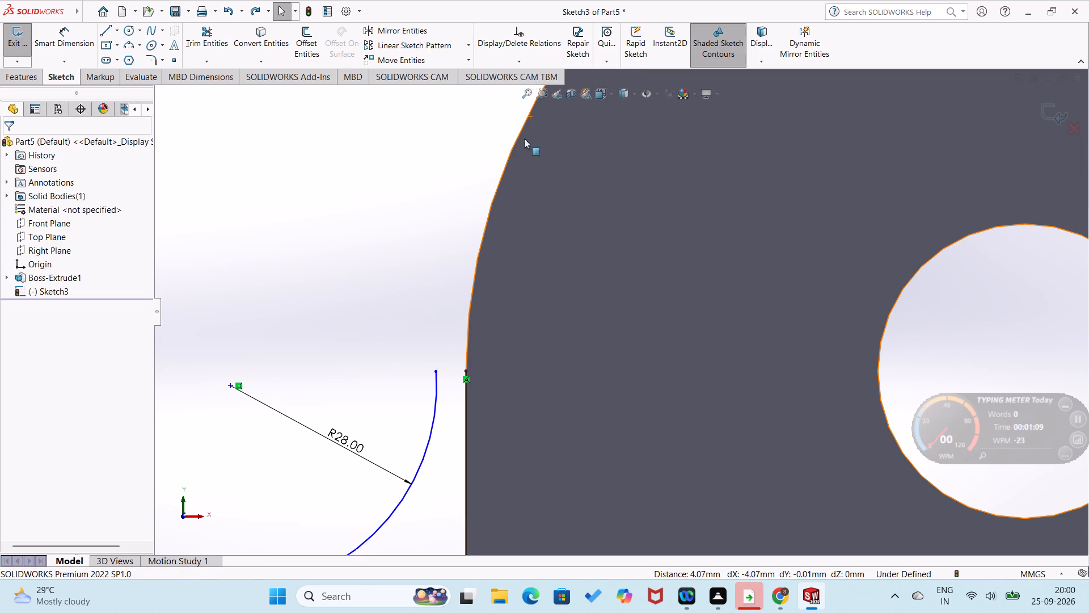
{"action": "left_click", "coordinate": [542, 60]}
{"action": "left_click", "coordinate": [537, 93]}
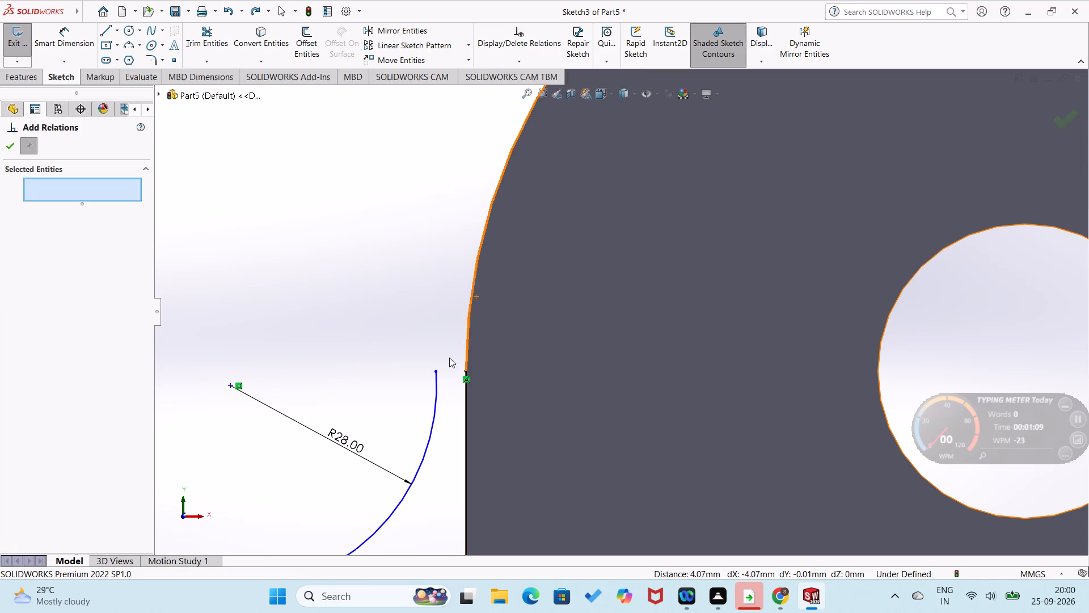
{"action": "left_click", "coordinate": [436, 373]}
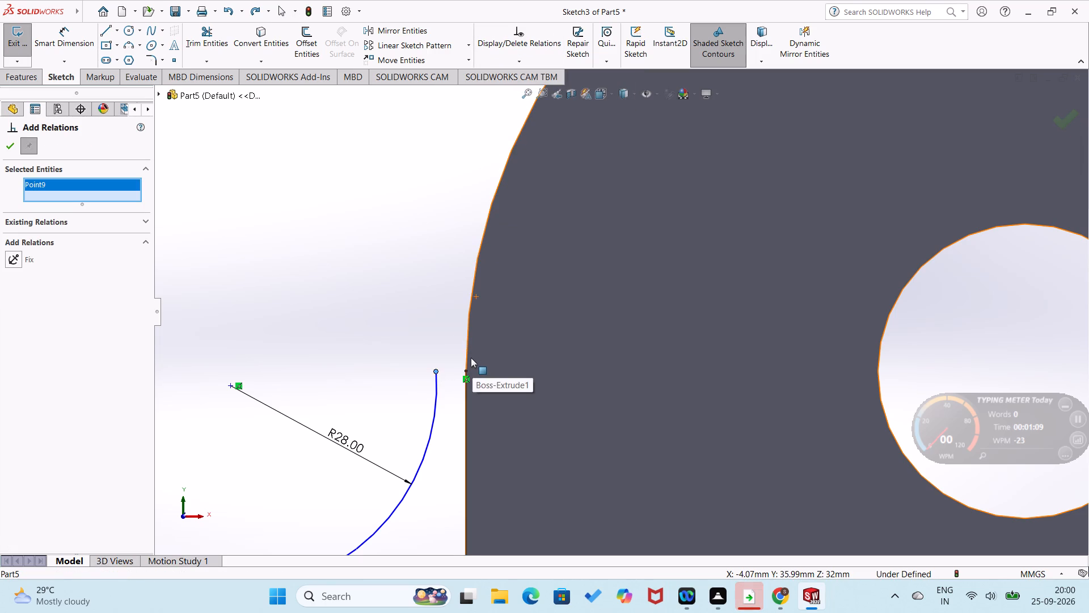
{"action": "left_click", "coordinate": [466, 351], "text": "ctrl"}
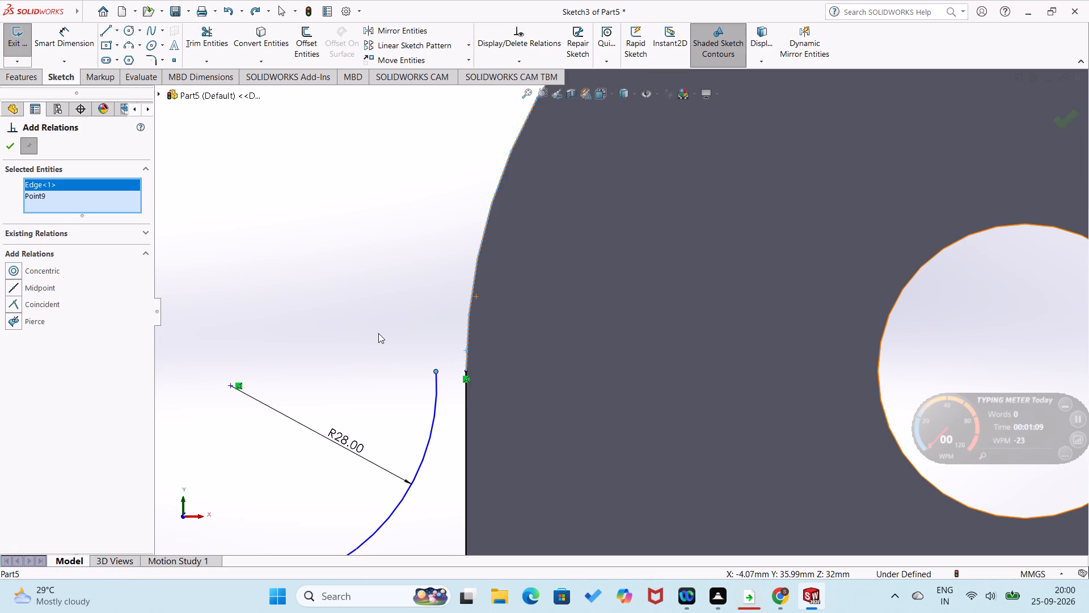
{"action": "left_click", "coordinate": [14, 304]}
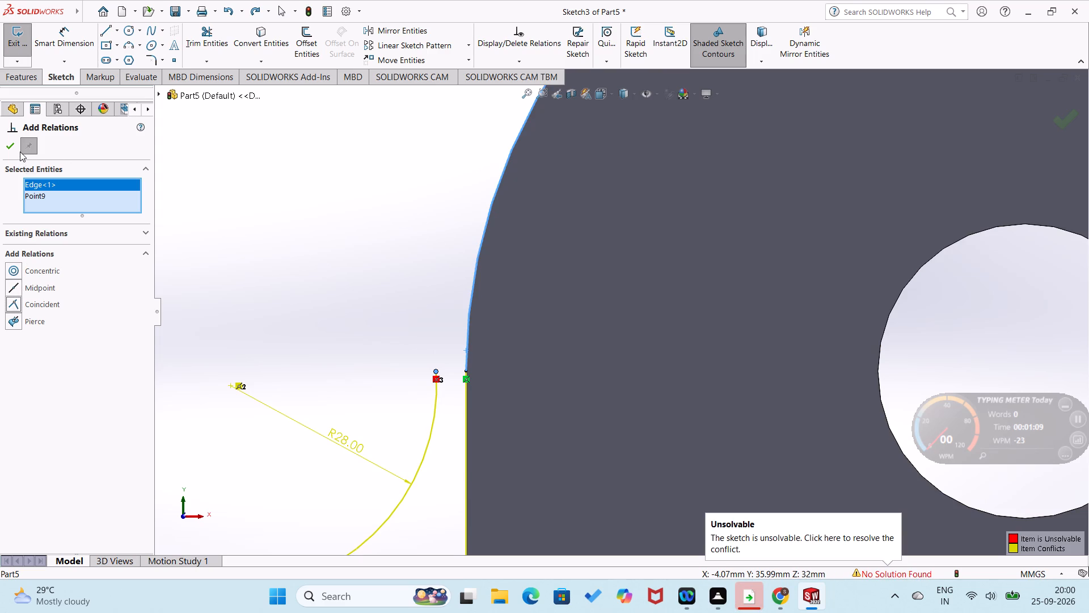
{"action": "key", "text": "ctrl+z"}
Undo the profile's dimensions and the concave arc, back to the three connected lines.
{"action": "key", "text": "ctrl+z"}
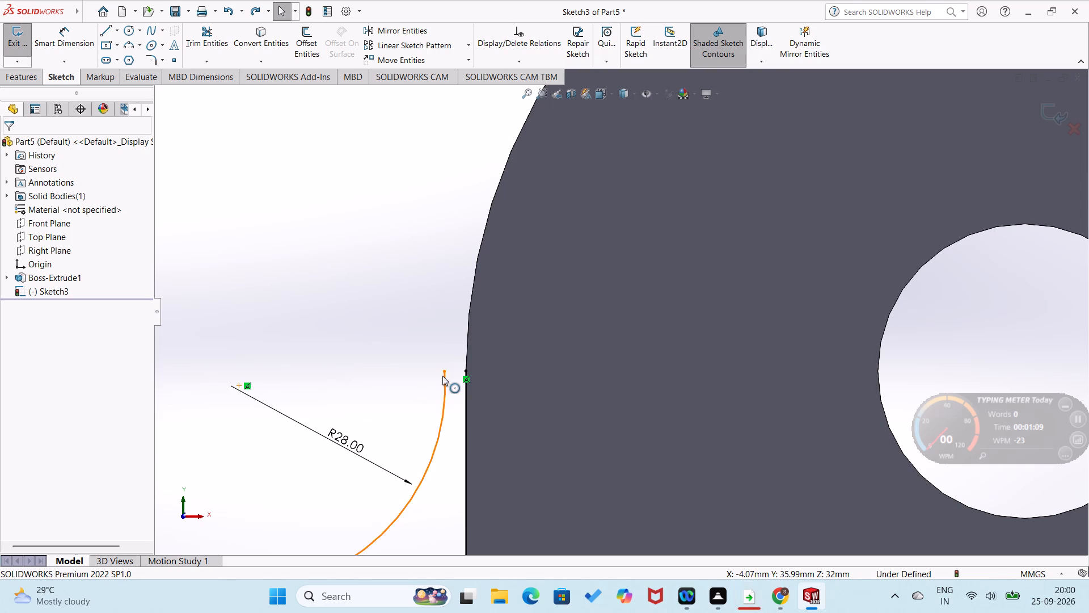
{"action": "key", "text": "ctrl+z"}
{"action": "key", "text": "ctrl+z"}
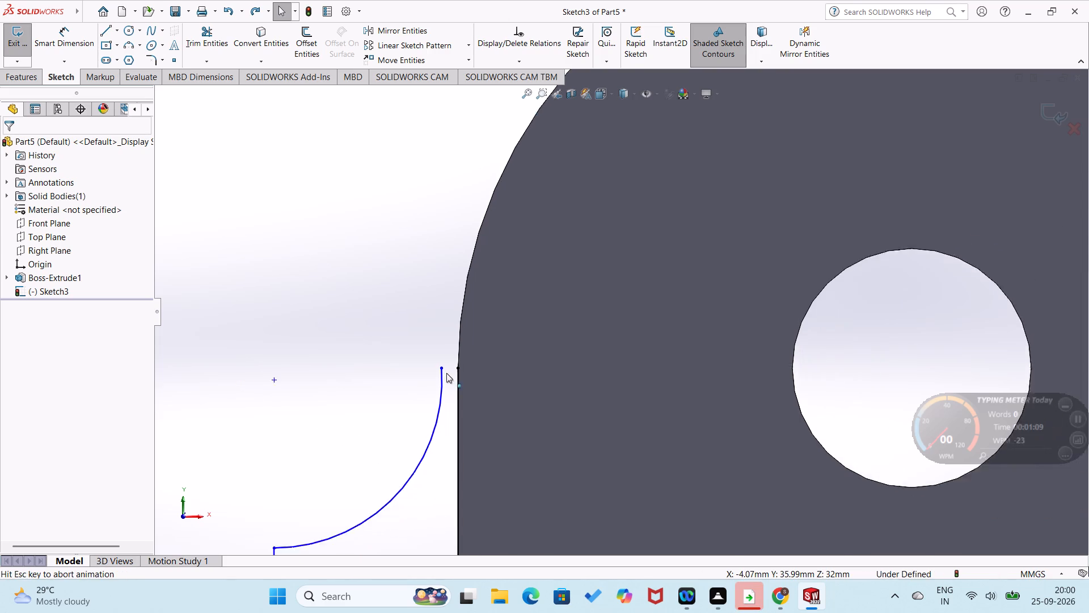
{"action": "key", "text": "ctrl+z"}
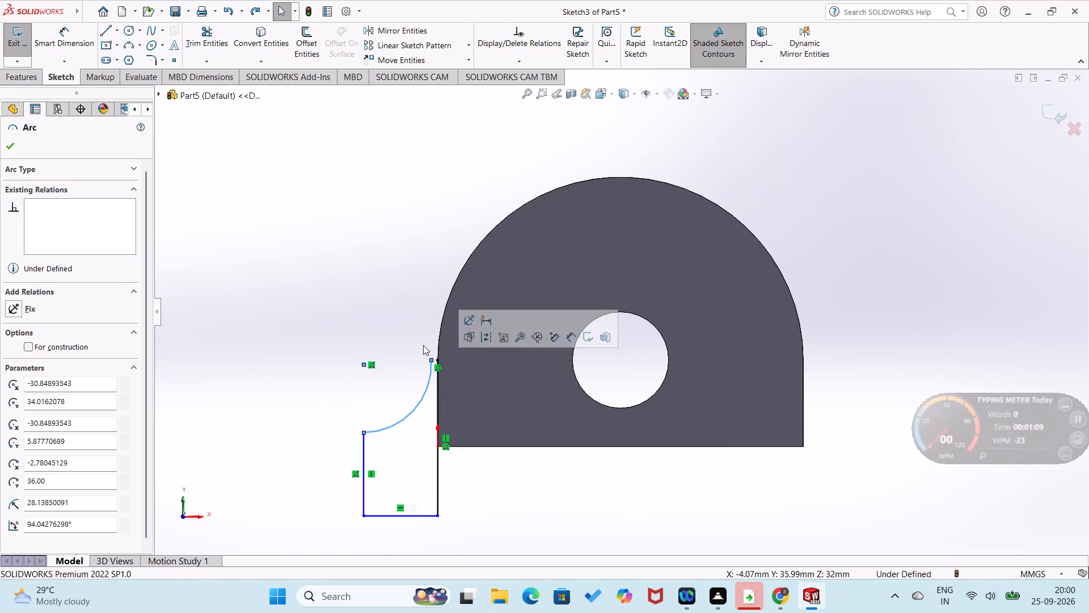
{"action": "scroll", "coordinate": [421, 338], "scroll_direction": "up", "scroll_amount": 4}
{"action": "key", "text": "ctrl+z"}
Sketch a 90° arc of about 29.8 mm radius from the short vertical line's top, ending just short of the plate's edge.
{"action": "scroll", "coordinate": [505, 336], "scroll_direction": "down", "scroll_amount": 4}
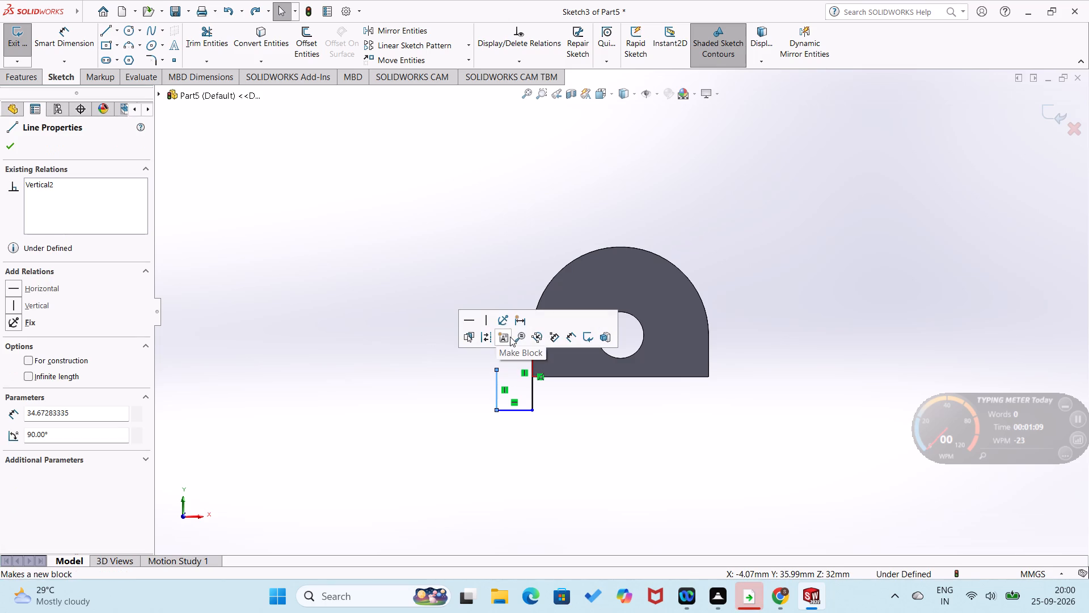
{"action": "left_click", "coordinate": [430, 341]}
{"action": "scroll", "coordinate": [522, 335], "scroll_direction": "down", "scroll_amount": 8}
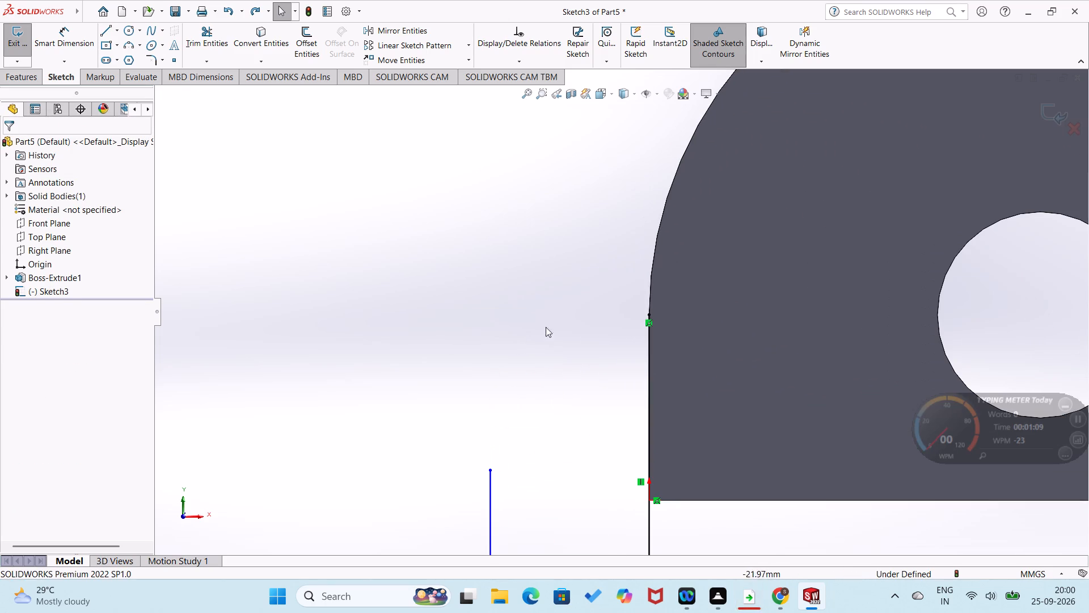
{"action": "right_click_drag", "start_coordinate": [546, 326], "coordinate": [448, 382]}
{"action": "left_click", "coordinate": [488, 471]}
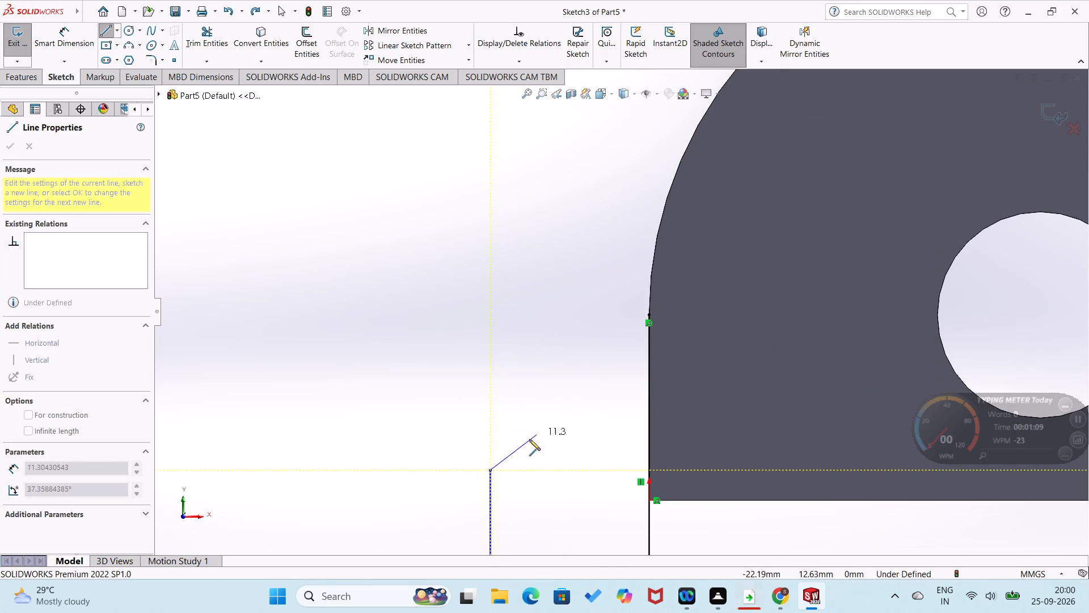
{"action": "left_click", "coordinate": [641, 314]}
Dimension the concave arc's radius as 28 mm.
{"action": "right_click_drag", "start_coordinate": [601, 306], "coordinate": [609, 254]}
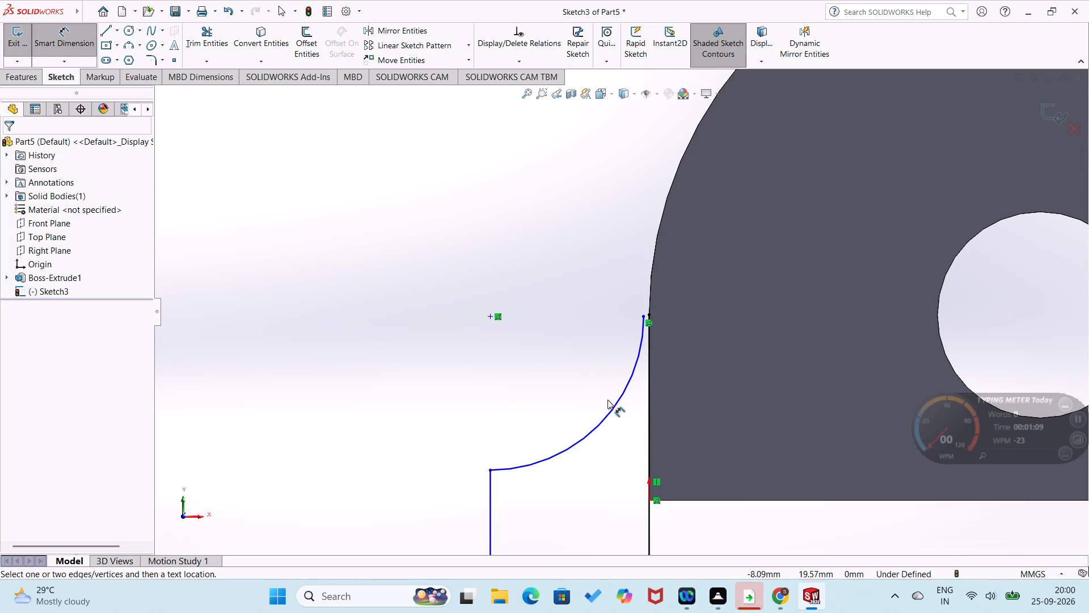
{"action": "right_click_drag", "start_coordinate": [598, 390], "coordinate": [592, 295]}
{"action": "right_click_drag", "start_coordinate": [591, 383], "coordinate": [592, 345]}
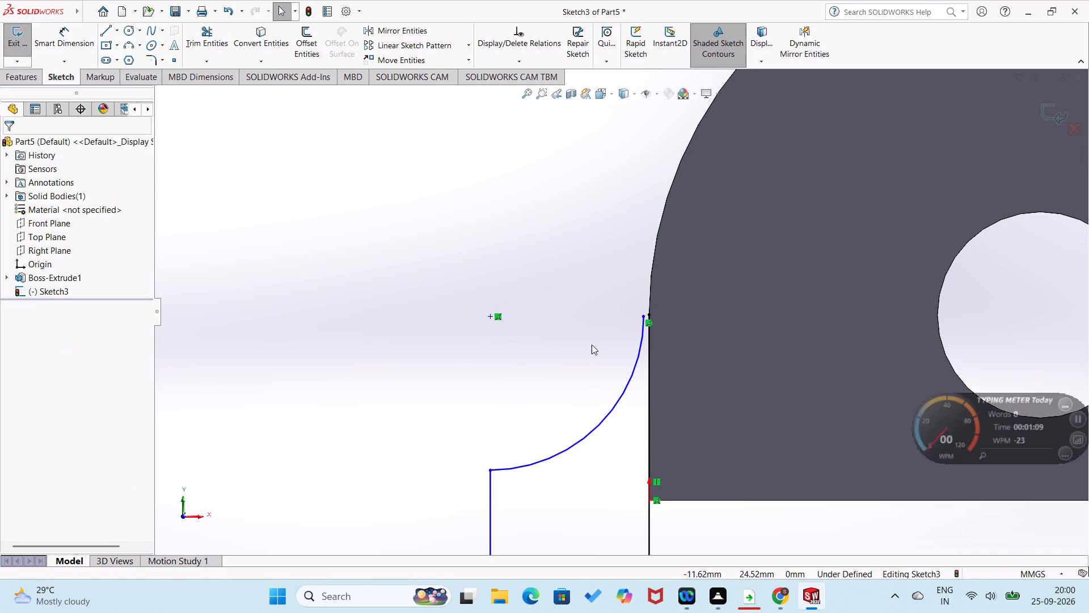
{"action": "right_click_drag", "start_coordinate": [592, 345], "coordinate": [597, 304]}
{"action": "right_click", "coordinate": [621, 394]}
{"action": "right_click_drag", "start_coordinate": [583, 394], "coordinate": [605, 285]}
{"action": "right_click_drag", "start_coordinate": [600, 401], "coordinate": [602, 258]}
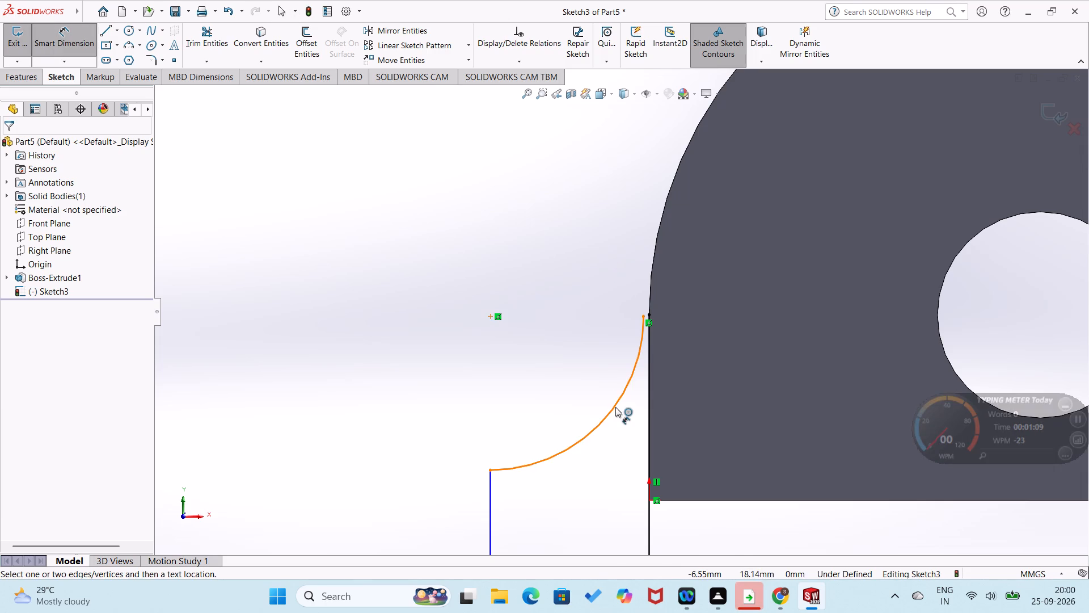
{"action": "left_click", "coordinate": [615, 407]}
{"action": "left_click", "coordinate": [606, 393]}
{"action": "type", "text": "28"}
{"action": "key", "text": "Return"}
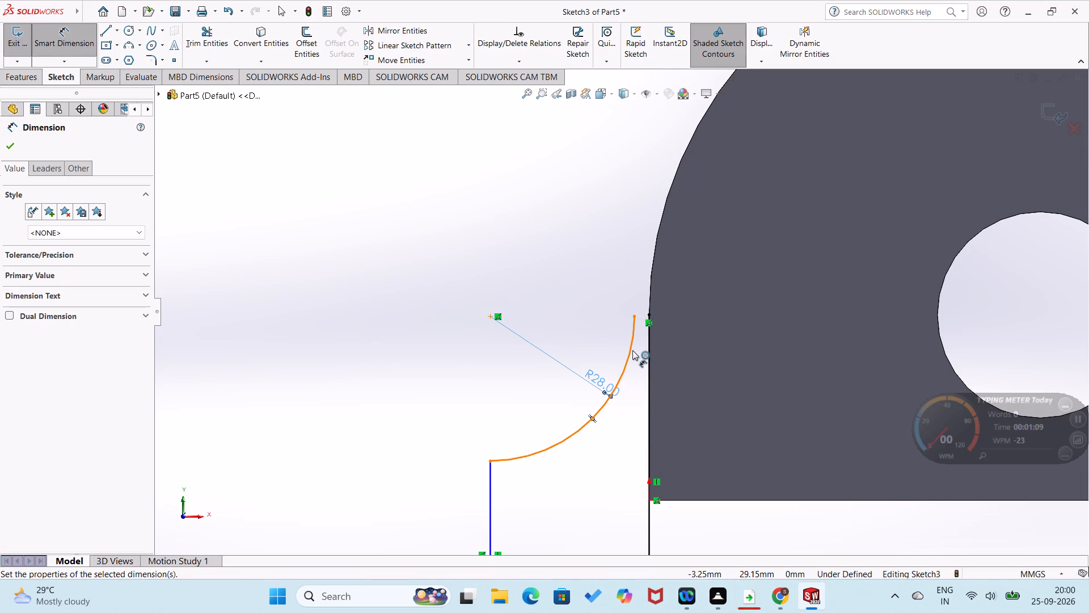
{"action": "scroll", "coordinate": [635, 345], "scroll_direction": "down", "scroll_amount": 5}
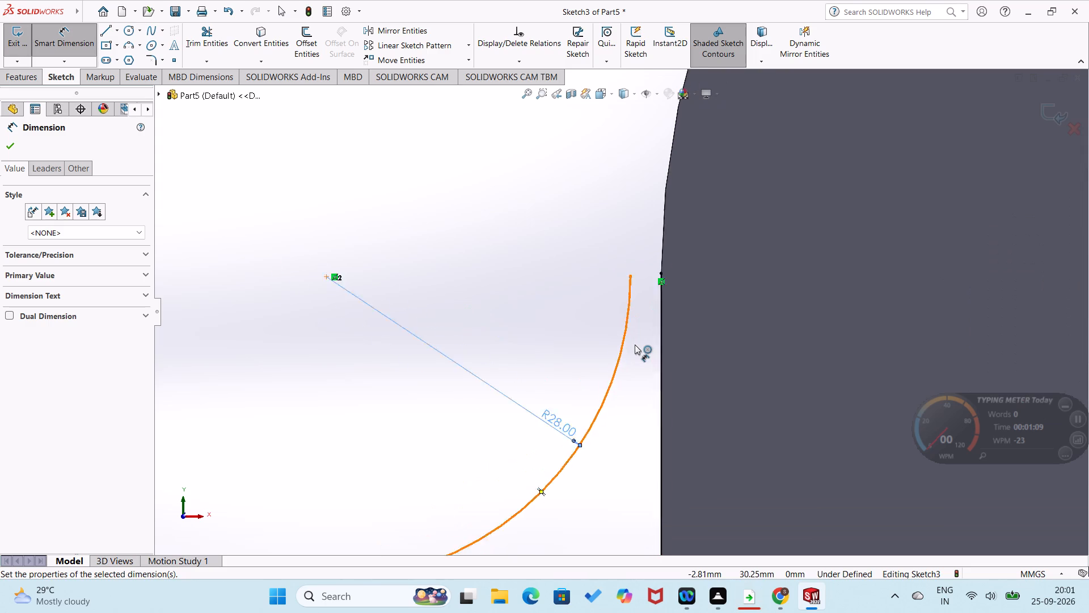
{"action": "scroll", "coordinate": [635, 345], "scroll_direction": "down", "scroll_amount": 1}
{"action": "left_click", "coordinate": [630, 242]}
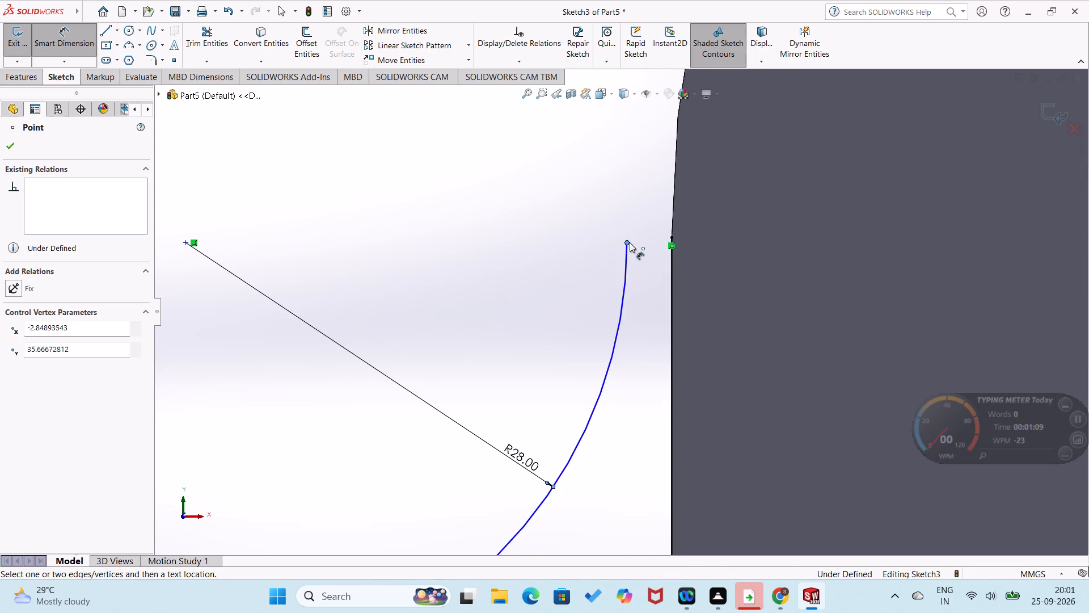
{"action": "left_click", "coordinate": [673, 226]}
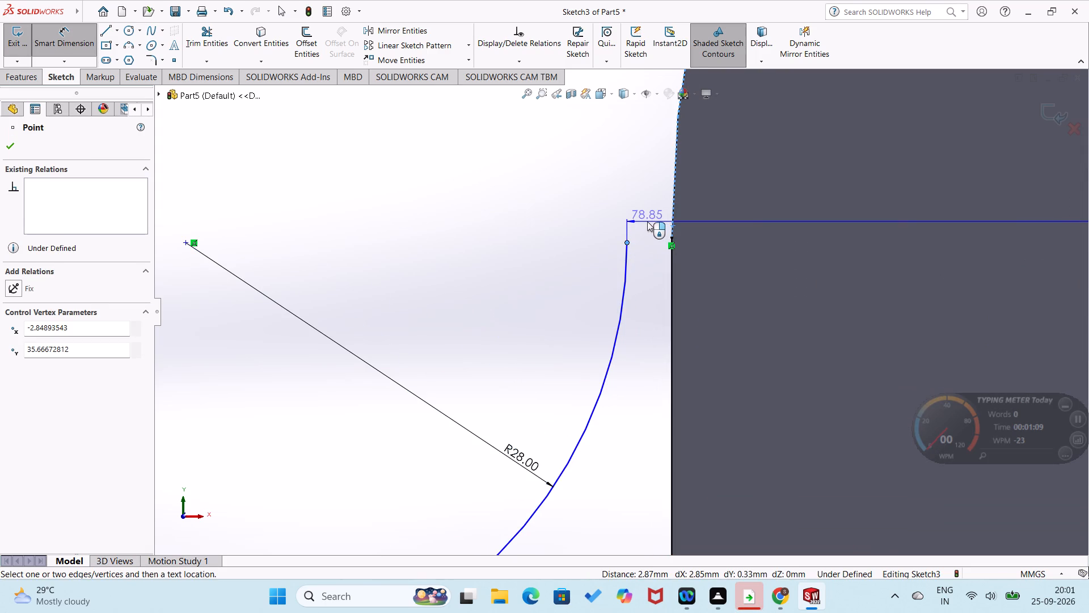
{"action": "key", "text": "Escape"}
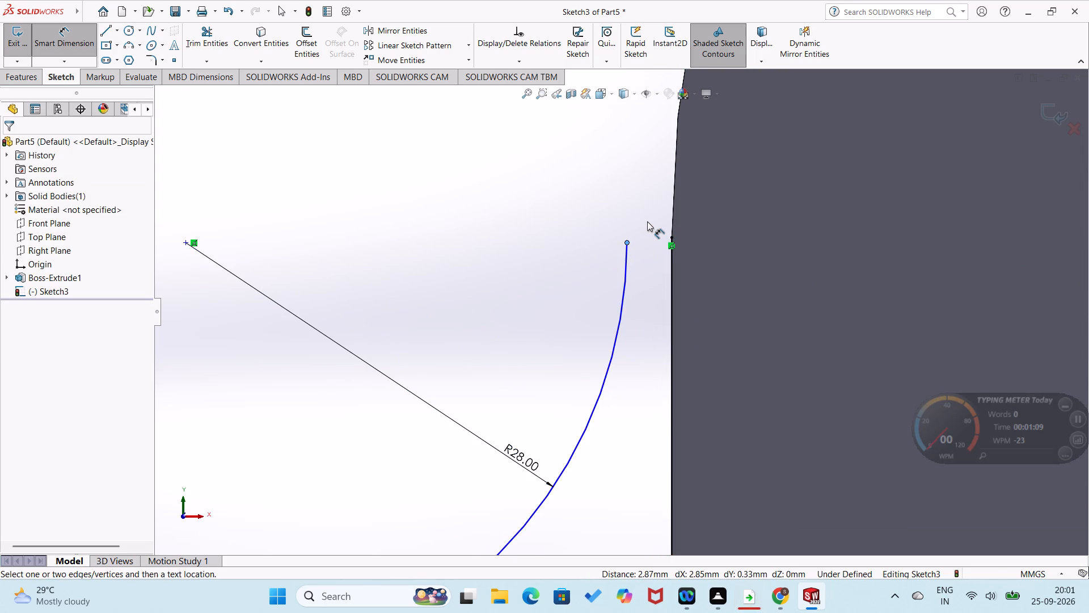
Close the current part without saving it.
{"action": "scroll", "coordinate": [652, 216], "scroll_direction": "up", "scroll_amount": 3}
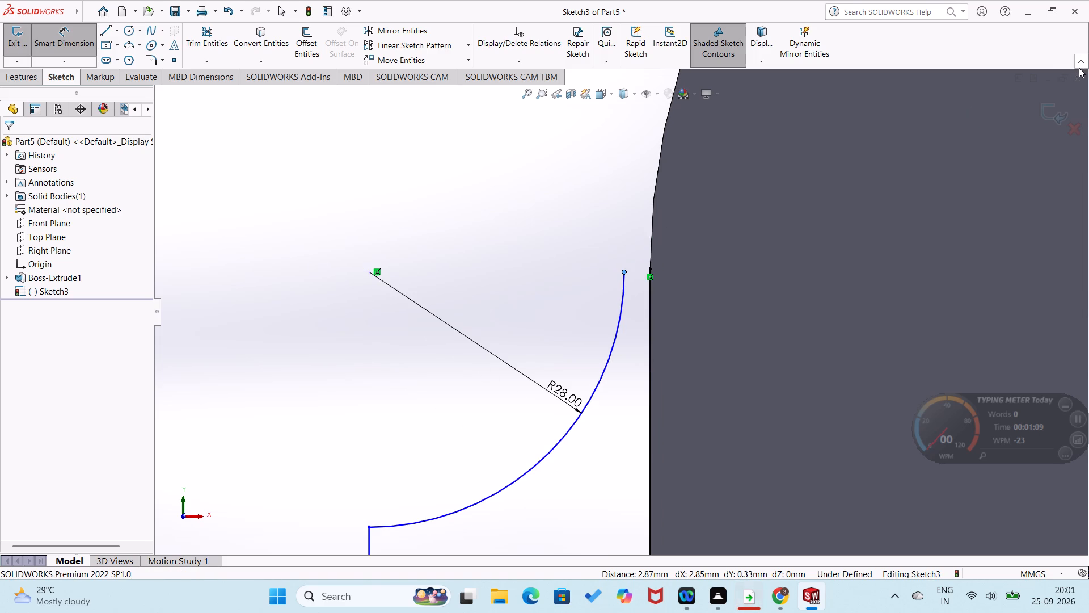
{"action": "left_click", "coordinate": [1079, 74]}
{"action": "left_click", "coordinate": [627, 316]}
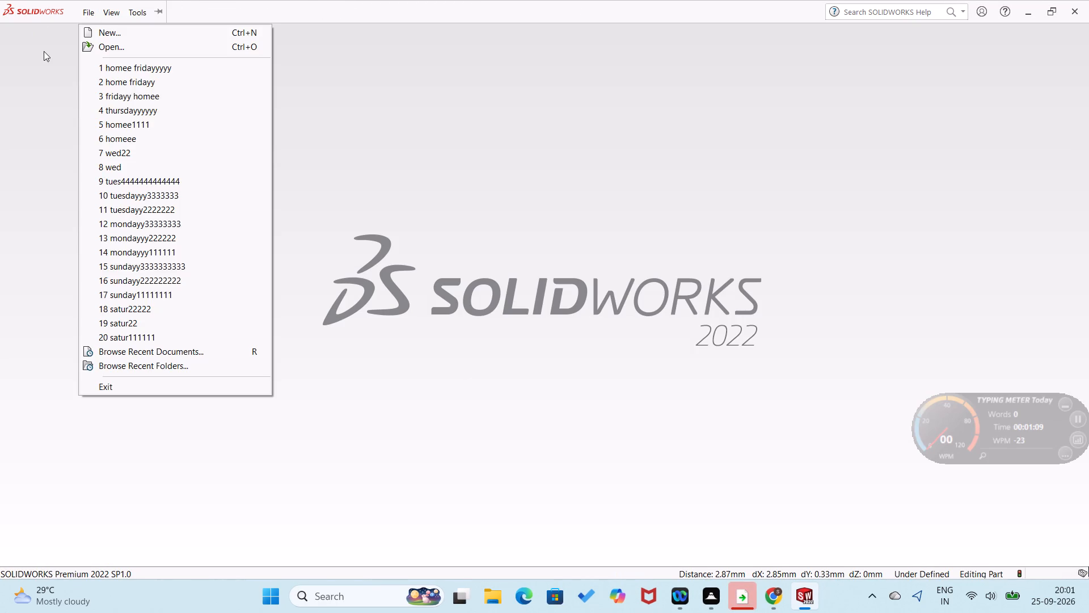
Create a new part document.
{"action": "left_click_drag", "start_coordinate": [44, 52], "coordinate": [50, 49]}
{"action": "left_click", "coordinate": [104, 3]}
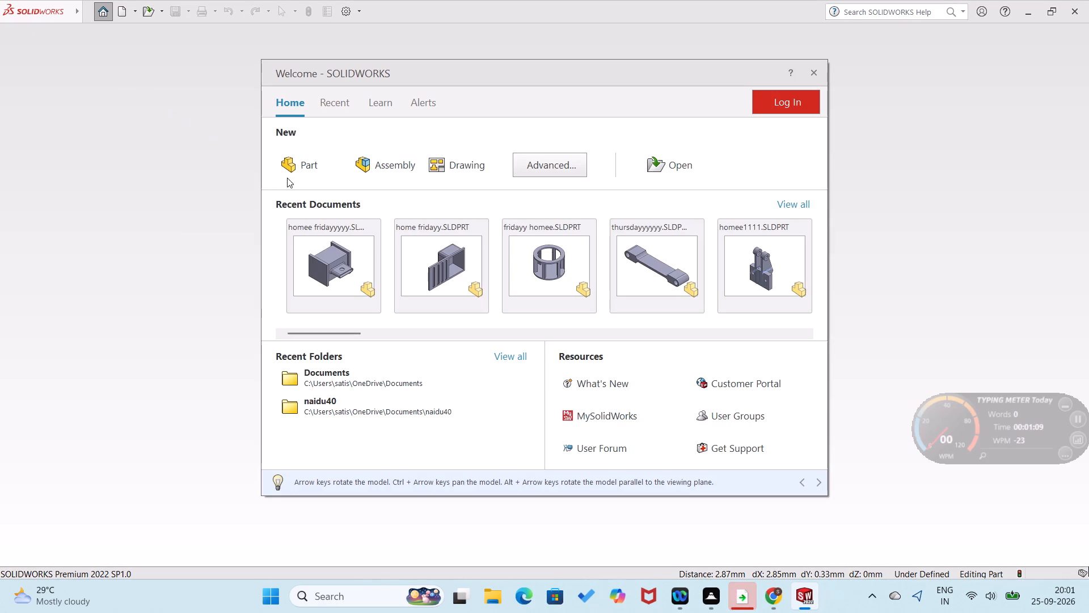
{"action": "left_click", "coordinate": [309, 165]}
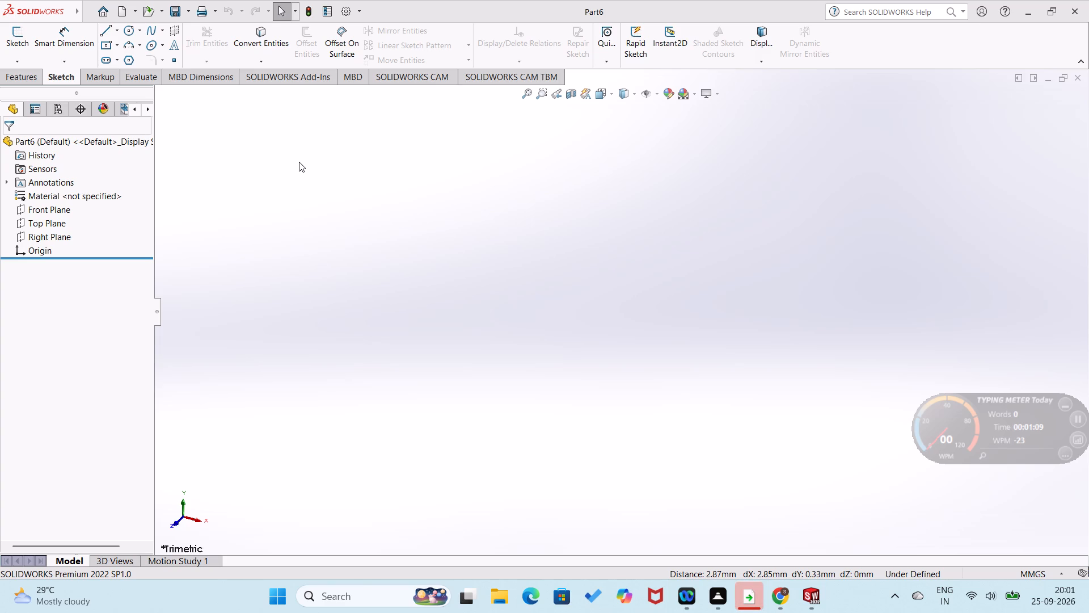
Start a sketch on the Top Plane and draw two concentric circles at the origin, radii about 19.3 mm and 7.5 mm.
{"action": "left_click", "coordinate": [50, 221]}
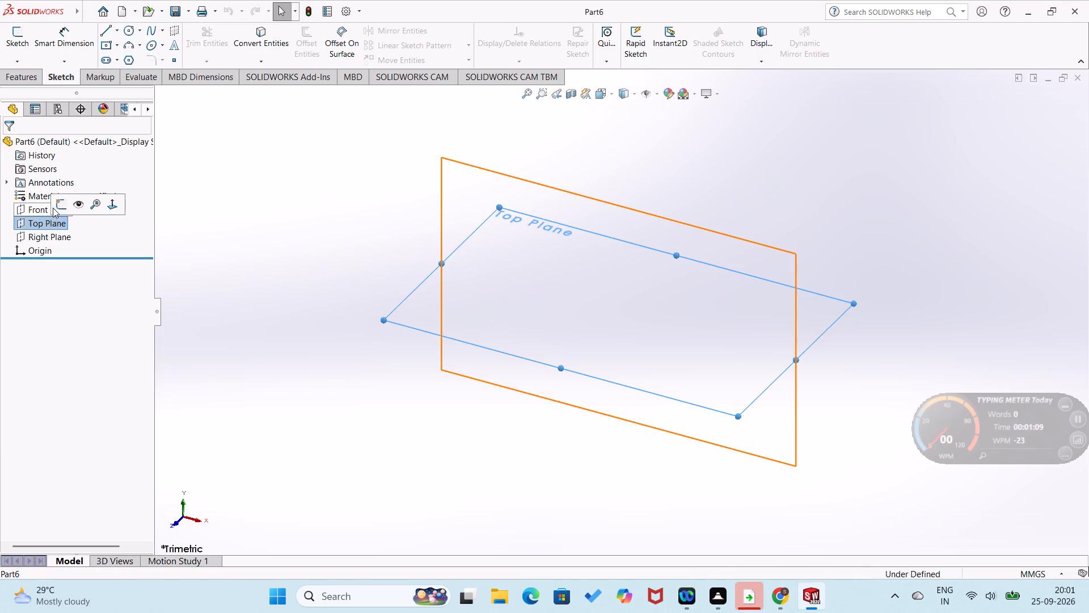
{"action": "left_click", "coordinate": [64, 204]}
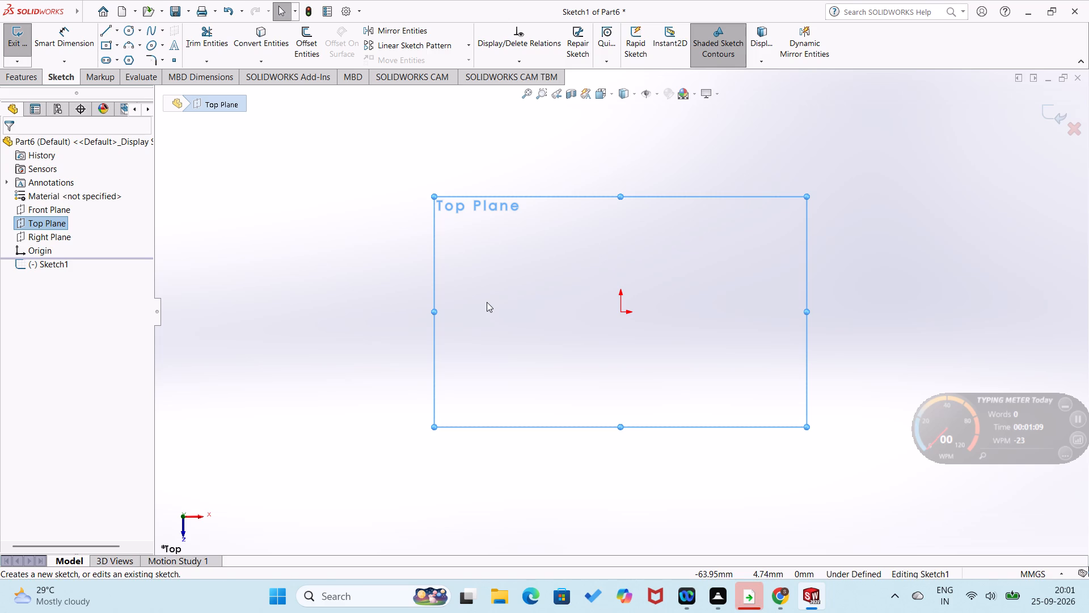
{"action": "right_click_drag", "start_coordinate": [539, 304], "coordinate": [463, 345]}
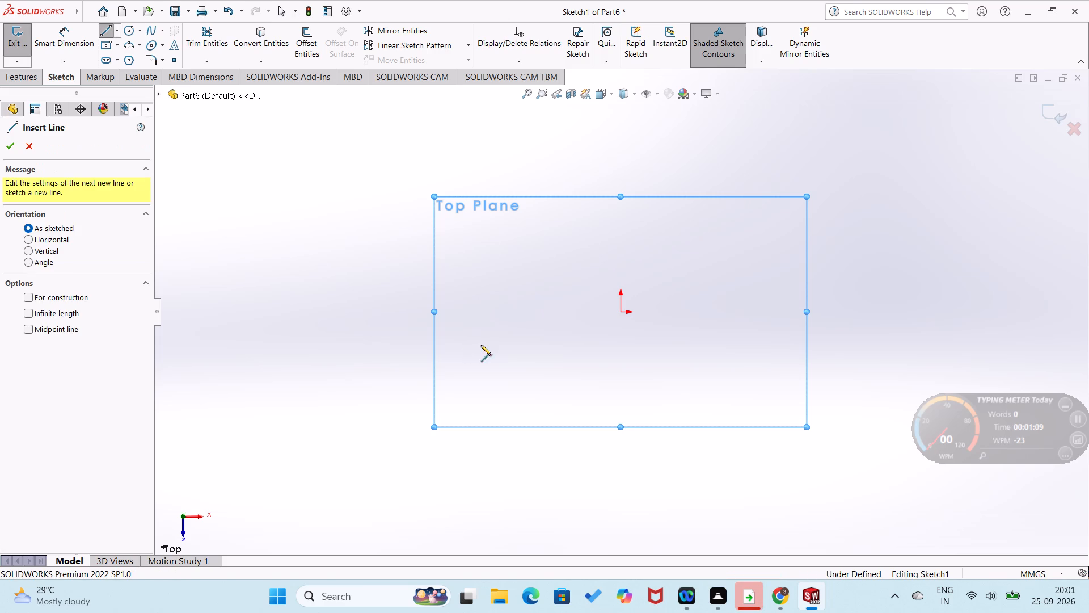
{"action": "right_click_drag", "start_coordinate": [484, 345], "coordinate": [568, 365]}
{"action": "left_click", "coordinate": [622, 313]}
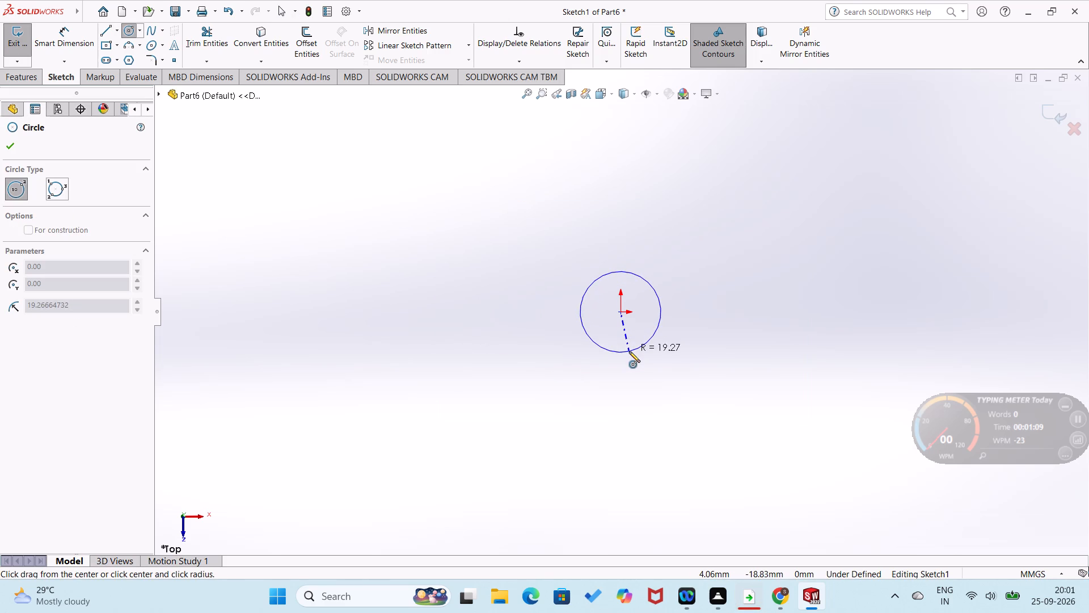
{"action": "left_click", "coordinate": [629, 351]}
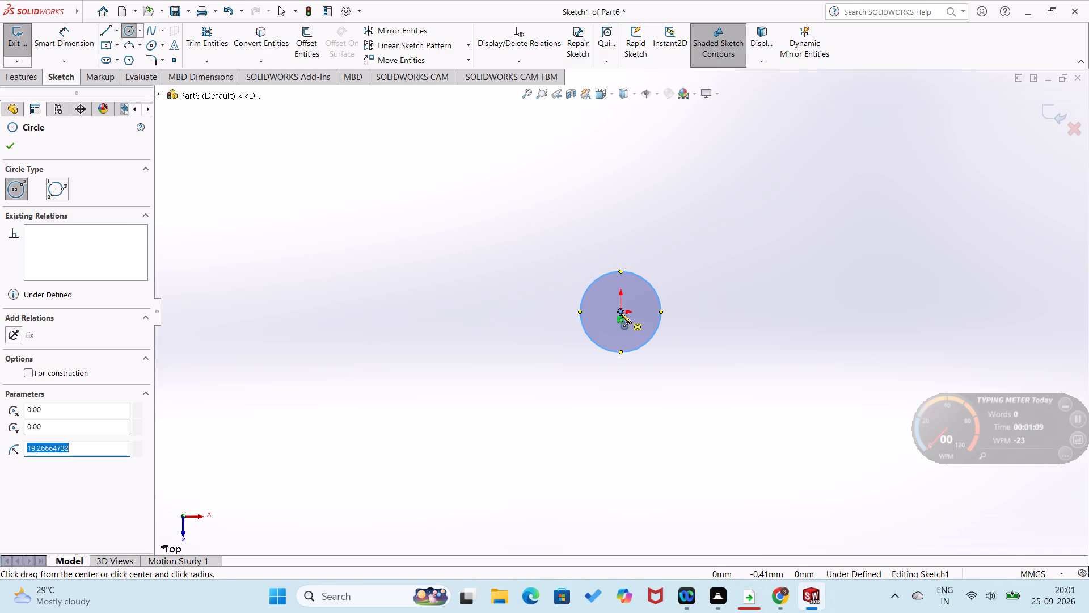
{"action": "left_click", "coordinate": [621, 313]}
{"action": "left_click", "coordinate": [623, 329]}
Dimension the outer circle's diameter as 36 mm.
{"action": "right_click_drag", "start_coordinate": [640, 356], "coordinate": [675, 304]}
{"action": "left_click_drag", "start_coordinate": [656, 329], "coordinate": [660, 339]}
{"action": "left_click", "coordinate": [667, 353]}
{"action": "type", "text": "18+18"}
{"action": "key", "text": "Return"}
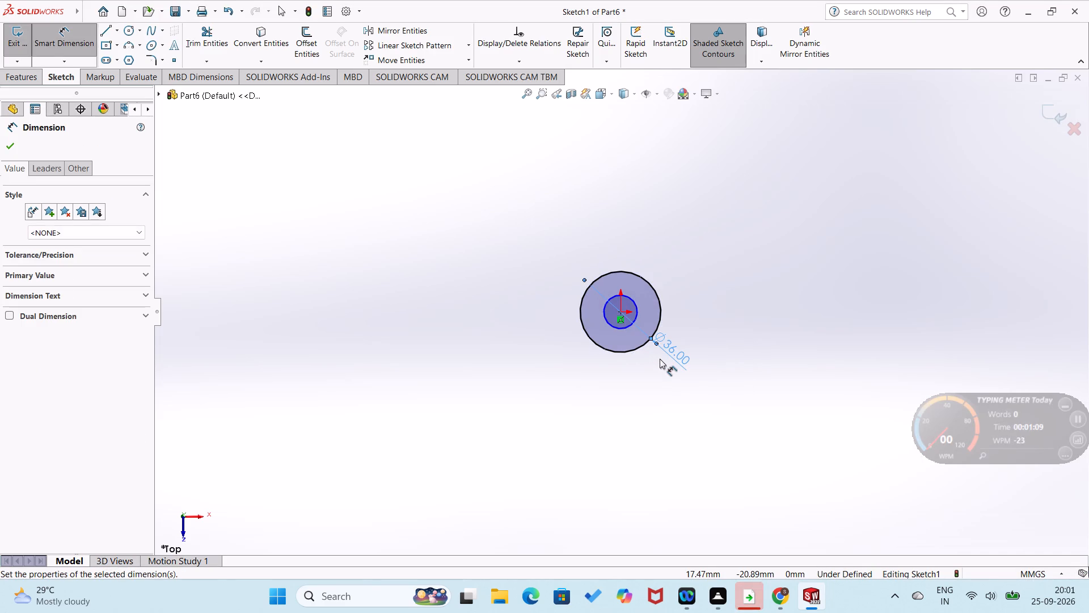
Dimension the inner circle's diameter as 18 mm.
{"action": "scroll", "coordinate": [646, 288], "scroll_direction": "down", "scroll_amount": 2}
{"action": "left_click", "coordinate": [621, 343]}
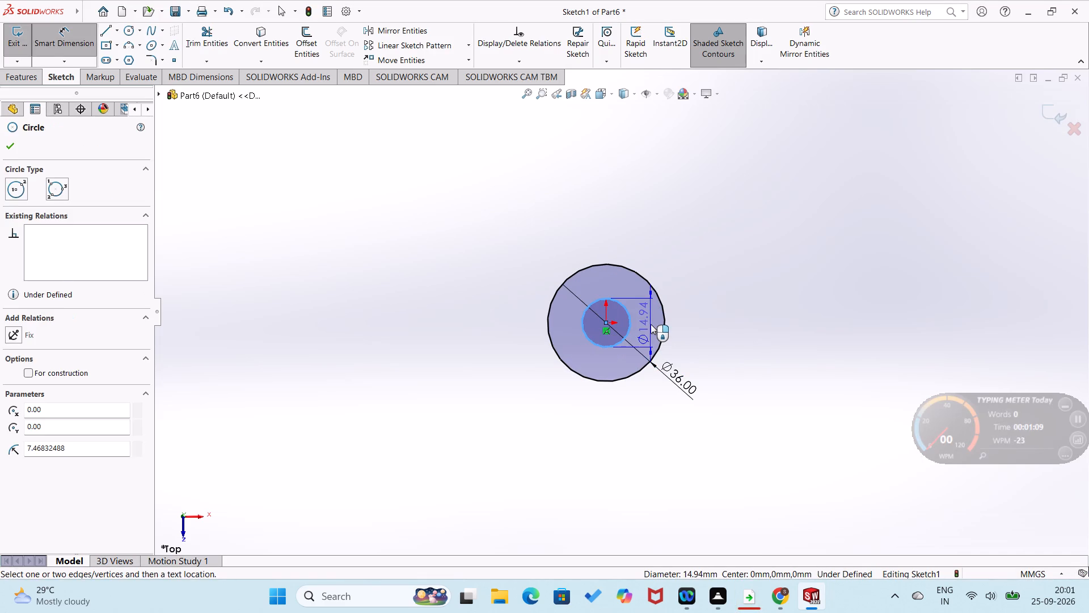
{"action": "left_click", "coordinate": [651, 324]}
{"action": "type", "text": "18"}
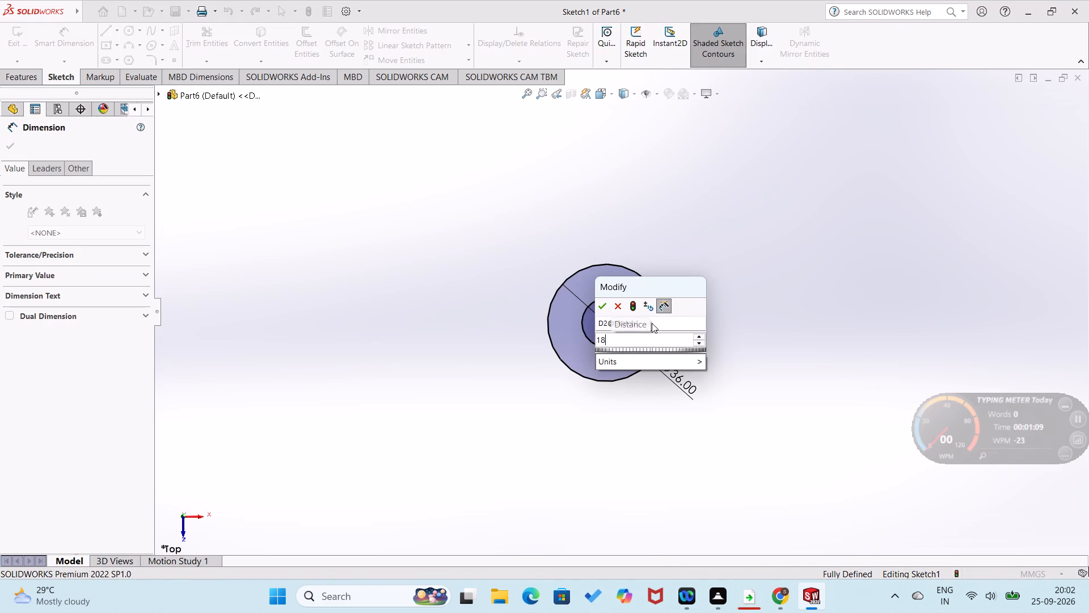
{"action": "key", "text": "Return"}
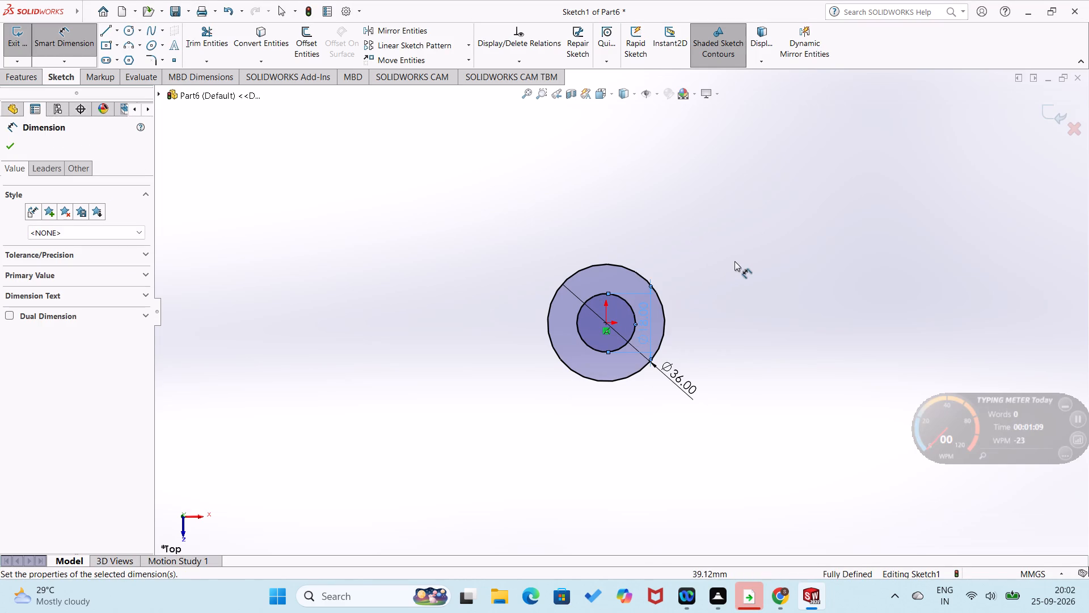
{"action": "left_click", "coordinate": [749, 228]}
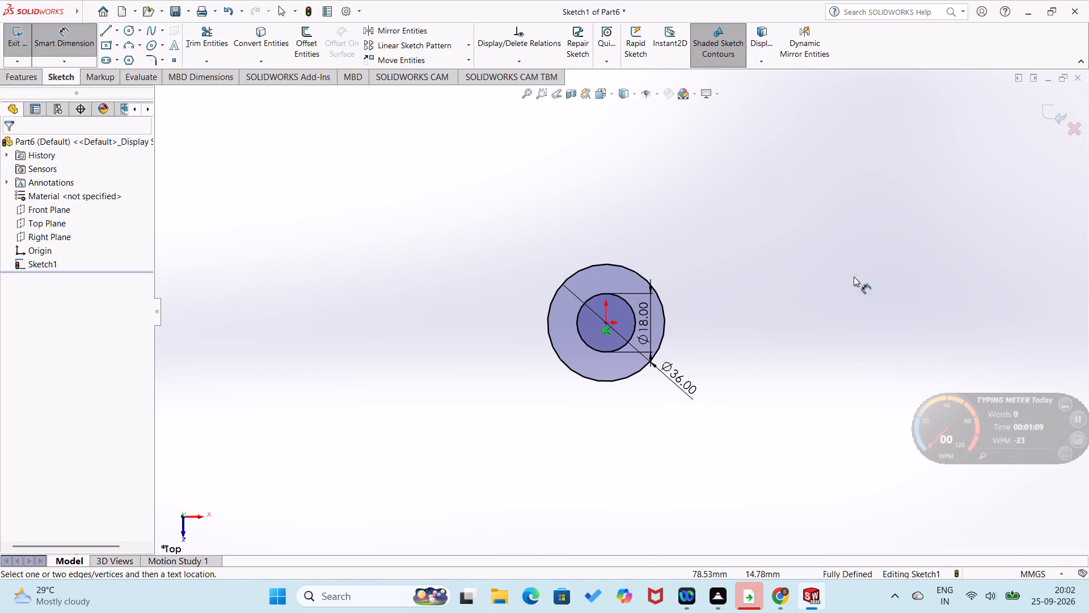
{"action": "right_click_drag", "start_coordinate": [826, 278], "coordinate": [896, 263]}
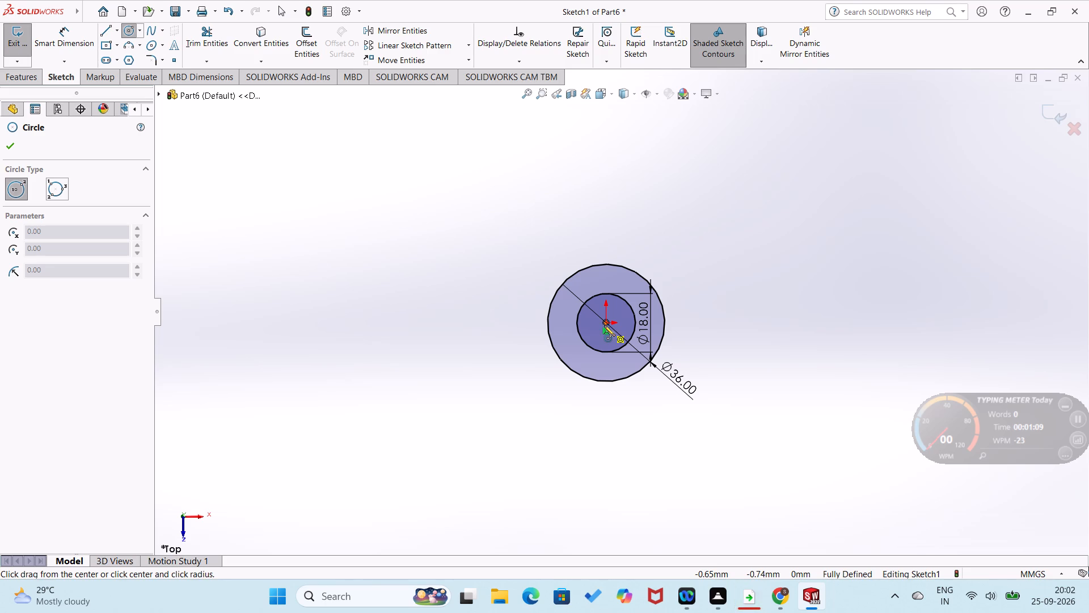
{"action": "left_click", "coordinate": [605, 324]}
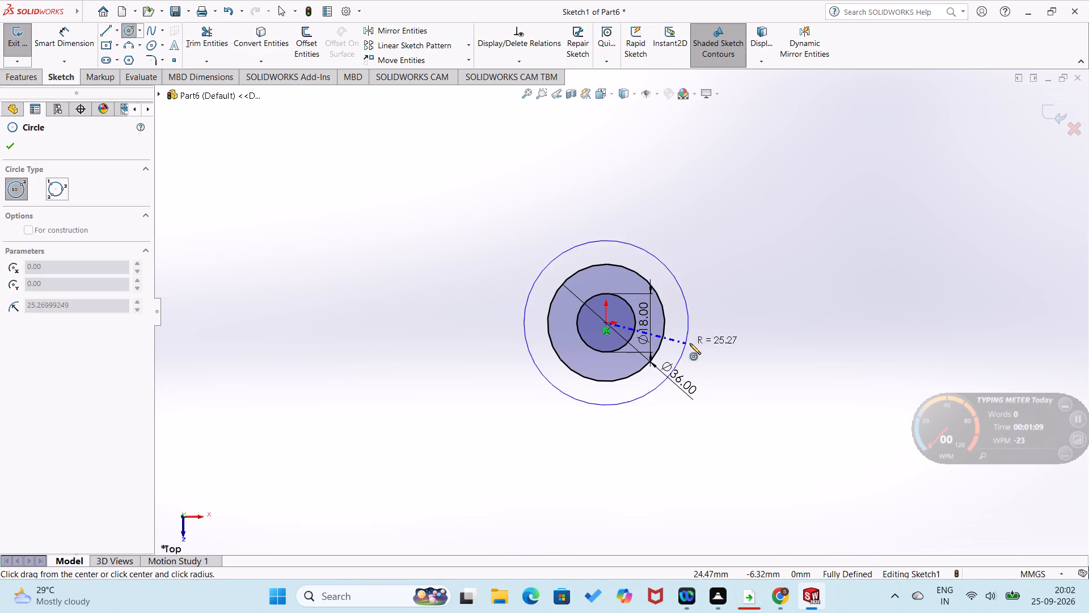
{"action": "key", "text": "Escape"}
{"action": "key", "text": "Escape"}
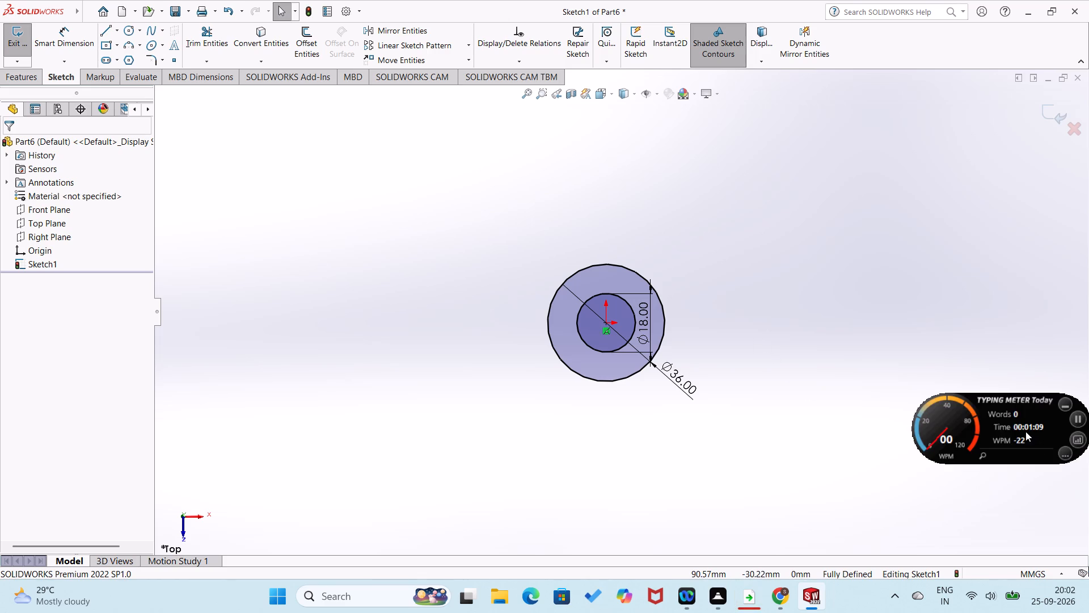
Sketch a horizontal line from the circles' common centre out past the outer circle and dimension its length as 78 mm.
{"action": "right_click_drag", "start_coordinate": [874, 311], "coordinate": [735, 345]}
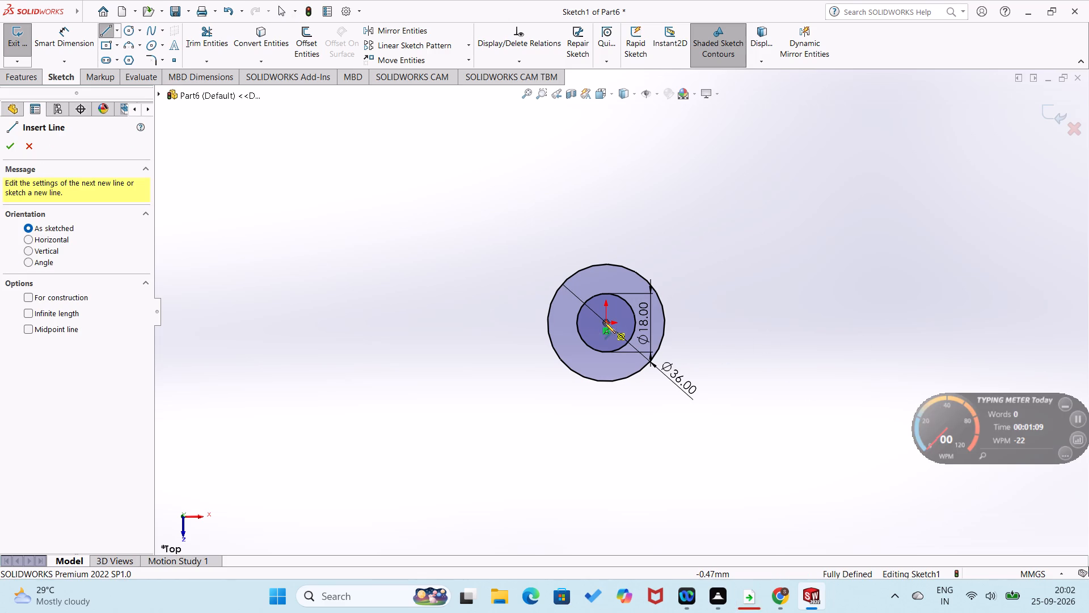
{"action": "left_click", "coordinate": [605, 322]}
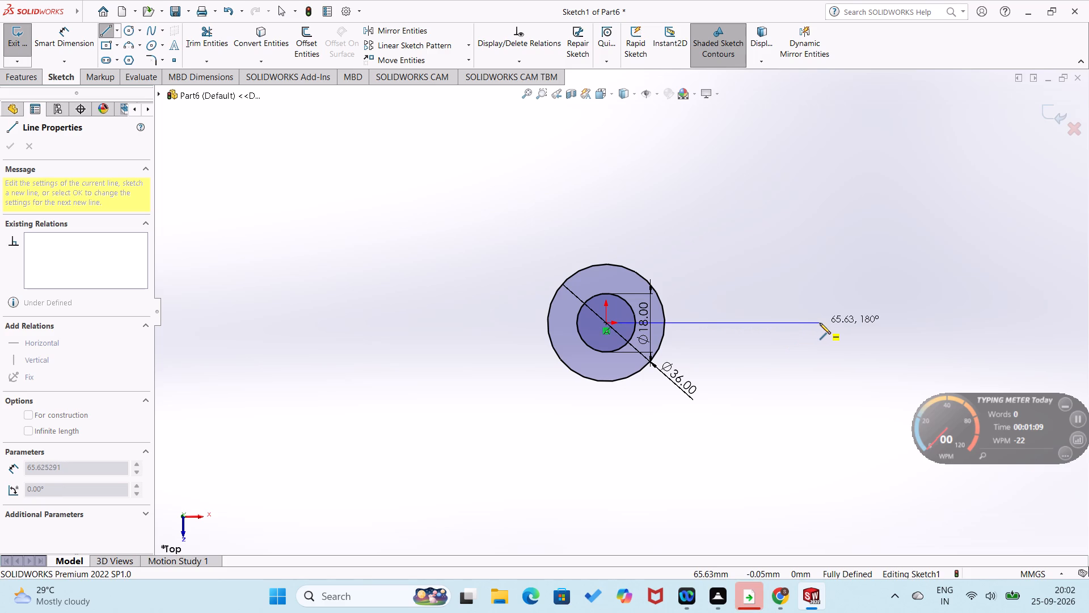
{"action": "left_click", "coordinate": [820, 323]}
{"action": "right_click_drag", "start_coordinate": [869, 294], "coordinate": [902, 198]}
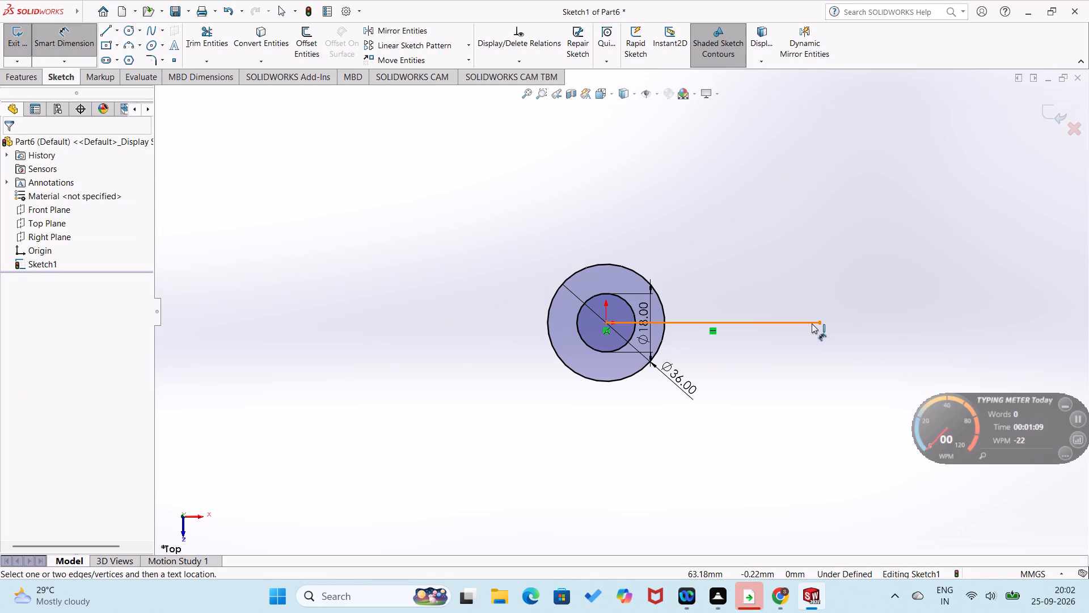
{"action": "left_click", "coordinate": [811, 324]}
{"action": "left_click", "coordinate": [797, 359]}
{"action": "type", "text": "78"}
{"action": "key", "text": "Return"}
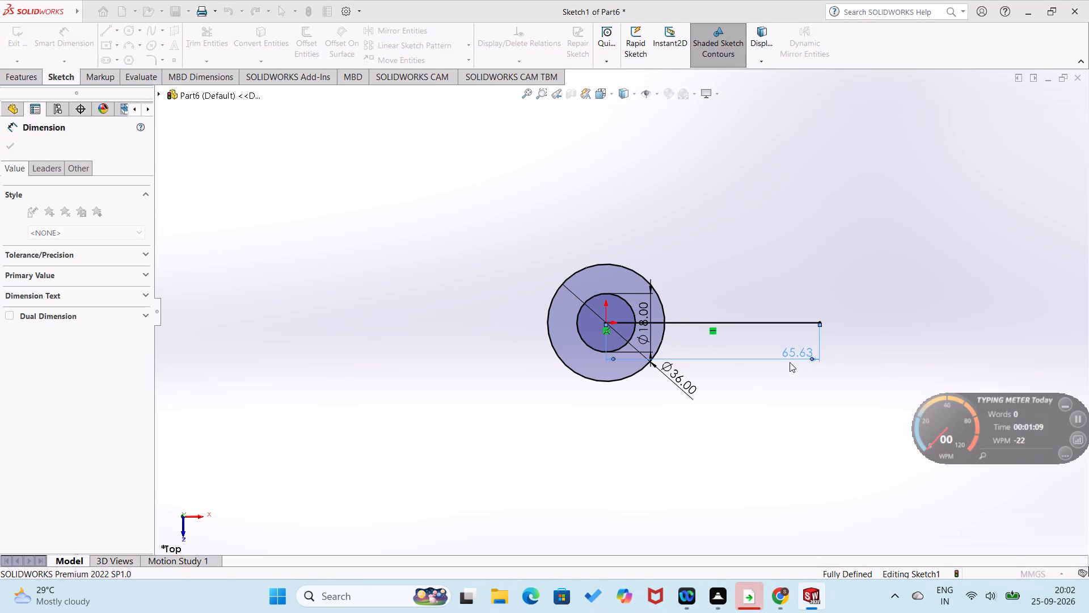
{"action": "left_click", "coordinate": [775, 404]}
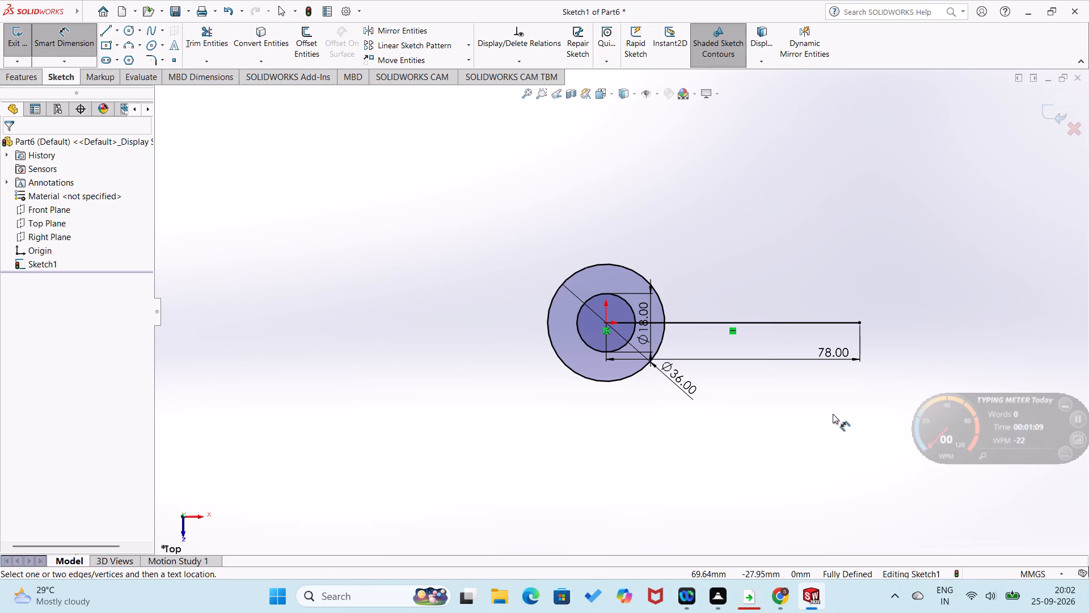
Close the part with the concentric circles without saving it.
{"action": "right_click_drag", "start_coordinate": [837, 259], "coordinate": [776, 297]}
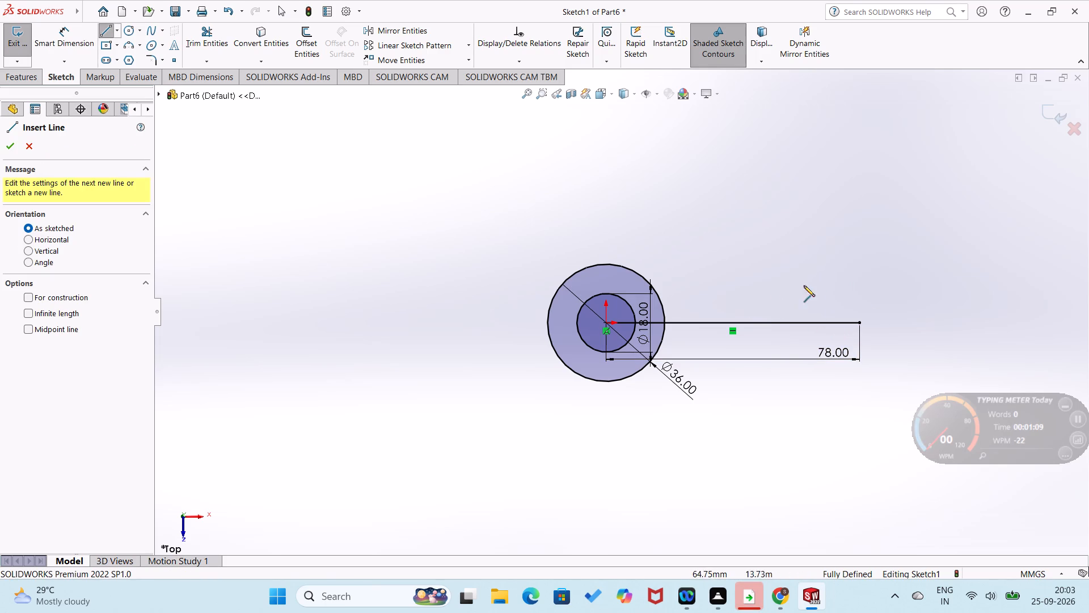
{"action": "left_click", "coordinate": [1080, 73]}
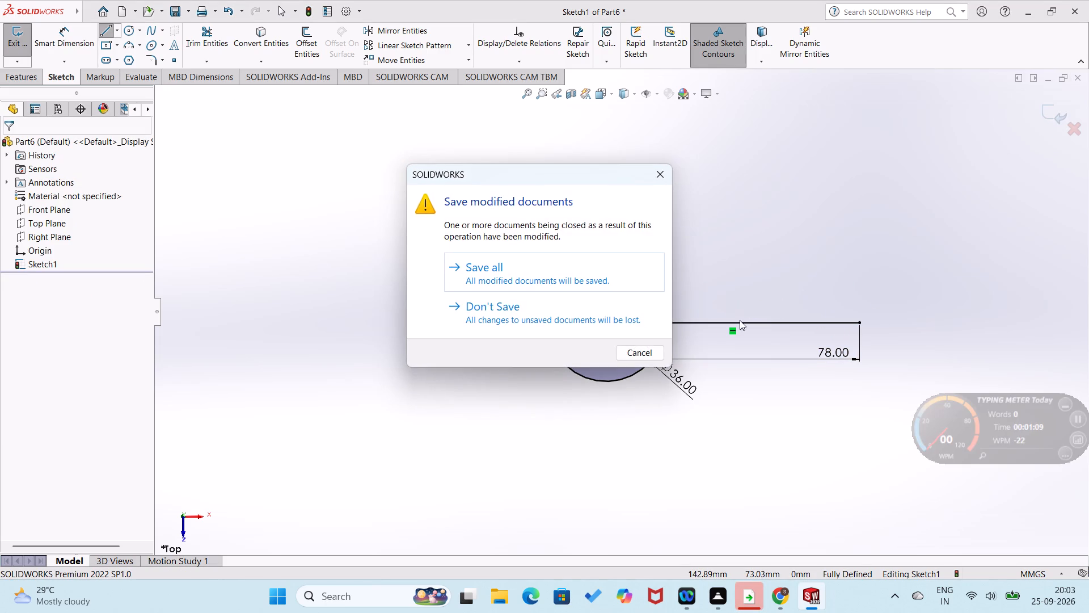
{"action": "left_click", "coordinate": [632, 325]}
Create a new part document.
{"action": "left_click", "coordinate": [103, 7]}
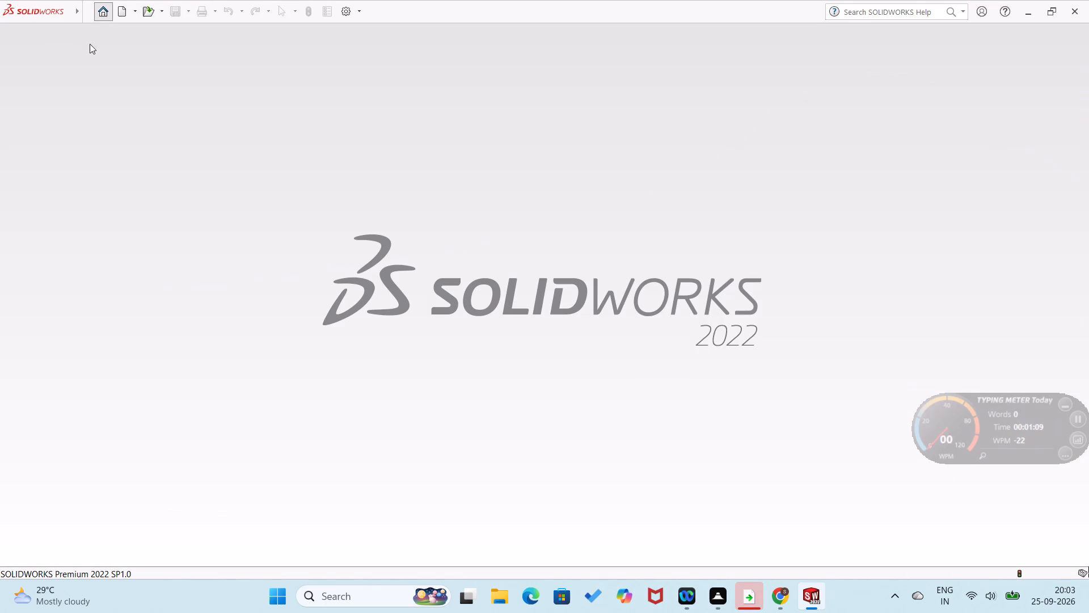
{"action": "left_click", "coordinate": [298, 170]}
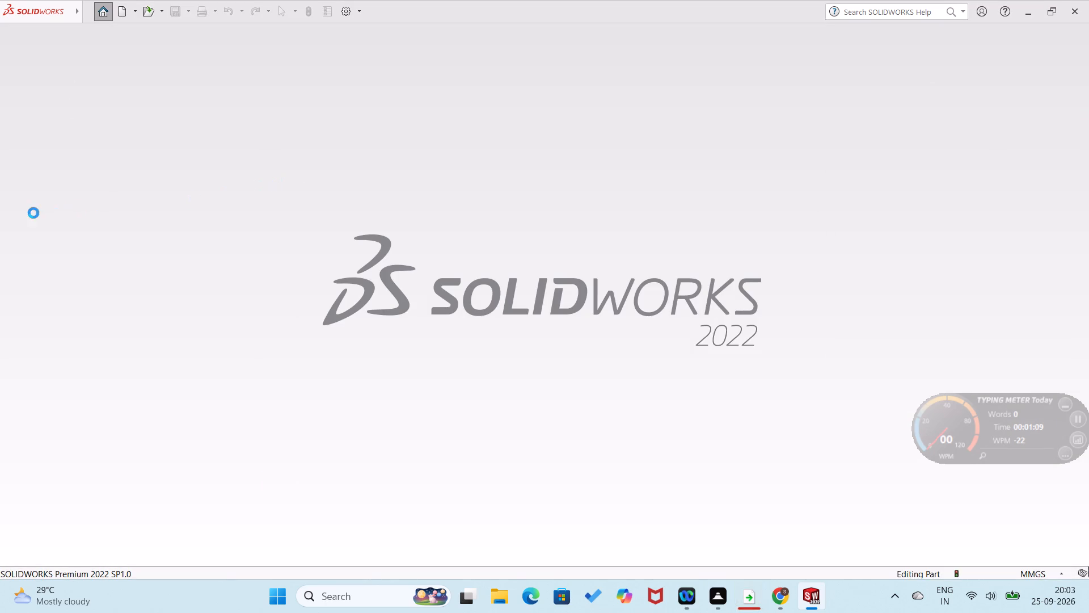
Sketch a closed profile from the origin on the Top Plane, with sides and top about 59 mm and both upper corners rounded about 9 mm.
{"action": "left_click", "coordinate": [47, 226]}
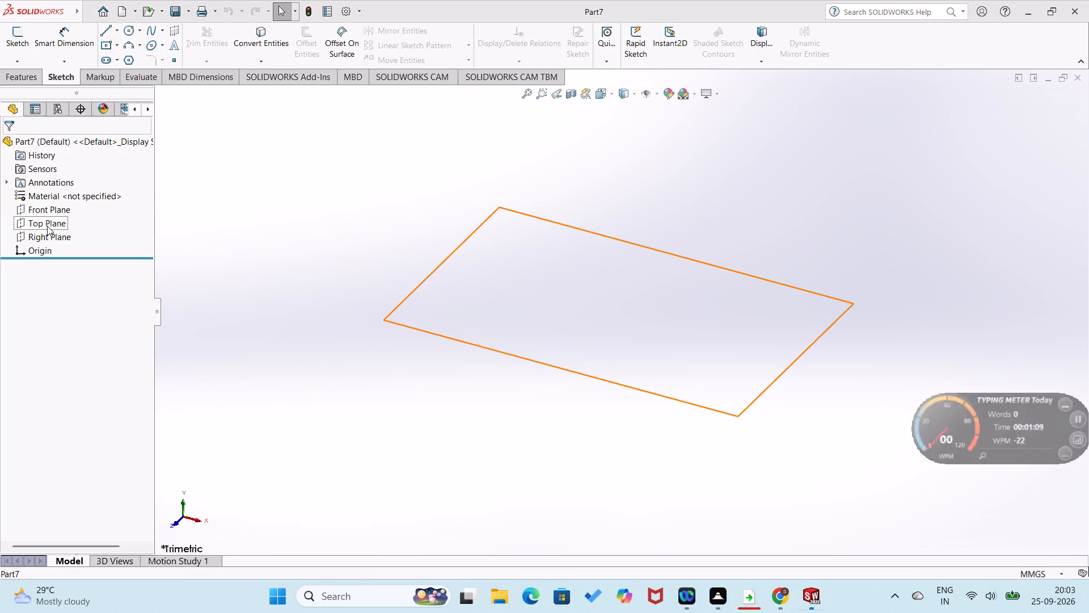
{"action": "left_click", "coordinate": [52, 208]}
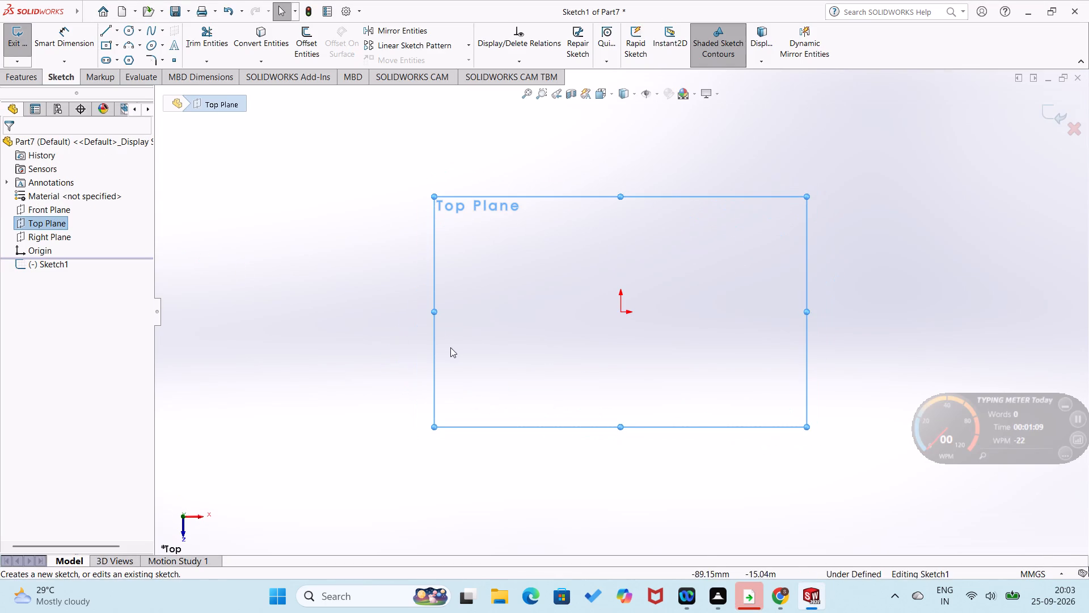
{"action": "right_click_drag", "start_coordinate": [552, 362], "coordinate": [467, 376]}
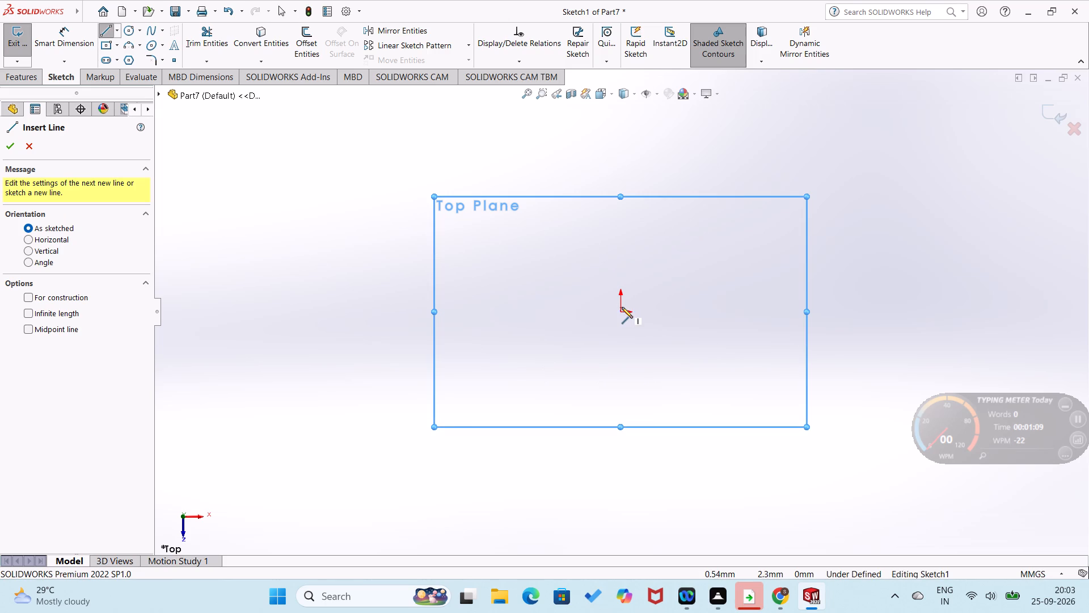
{"action": "left_click", "coordinate": [620, 310]}
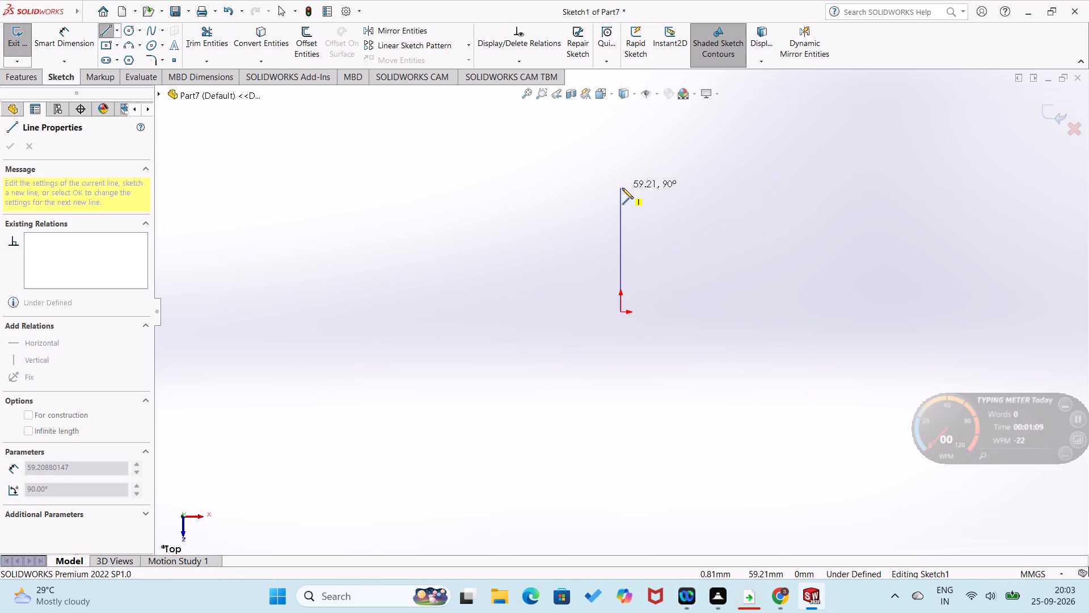
{"action": "left_click", "coordinate": [622, 188]}
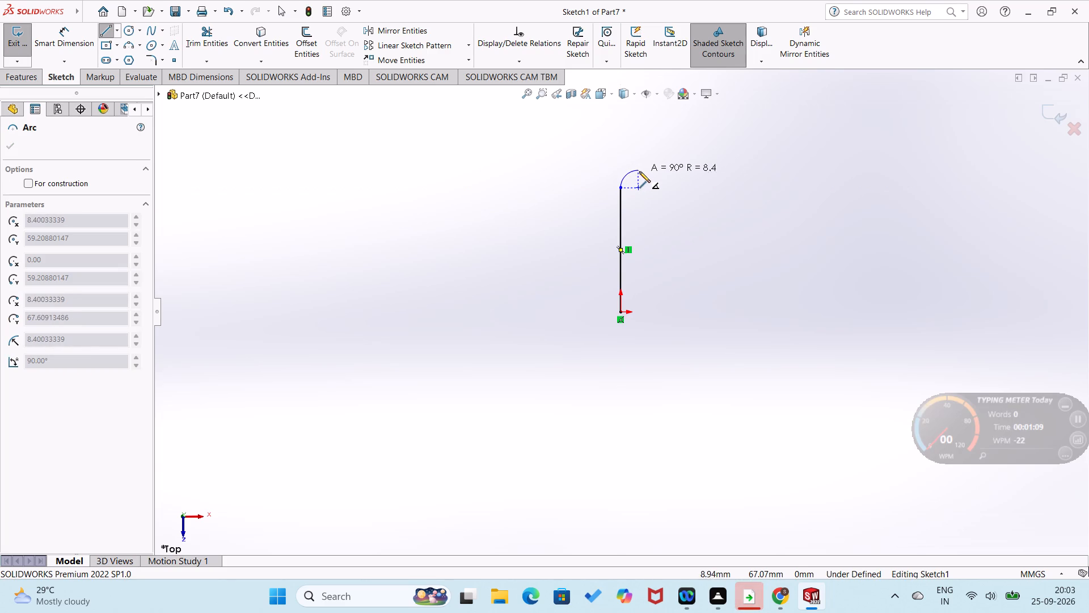
{"action": "left_click", "coordinate": [640, 171]}
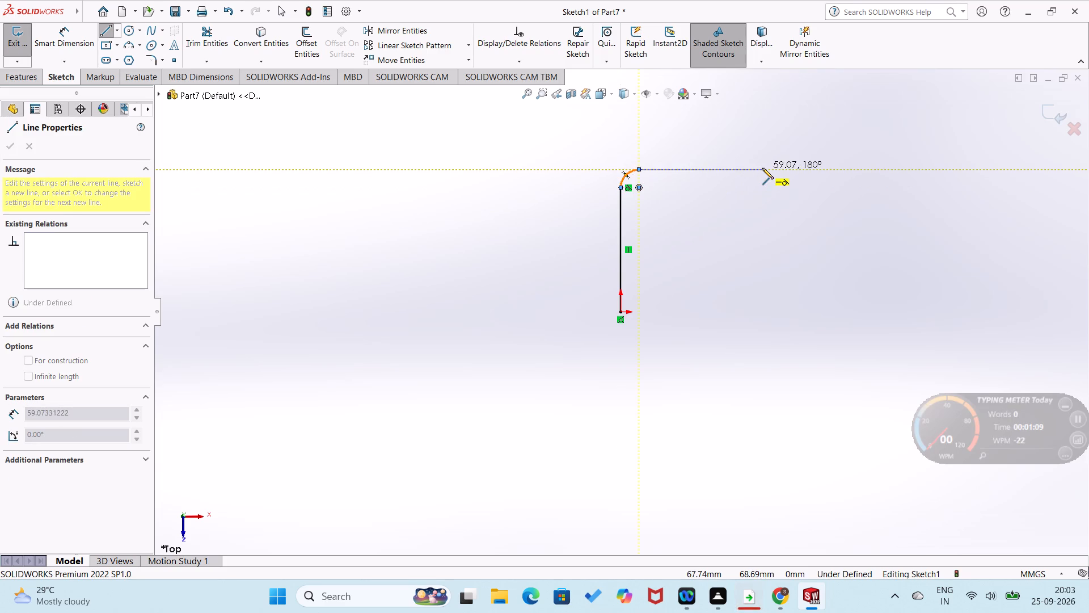
{"action": "left_click", "coordinate": [762, 168]}
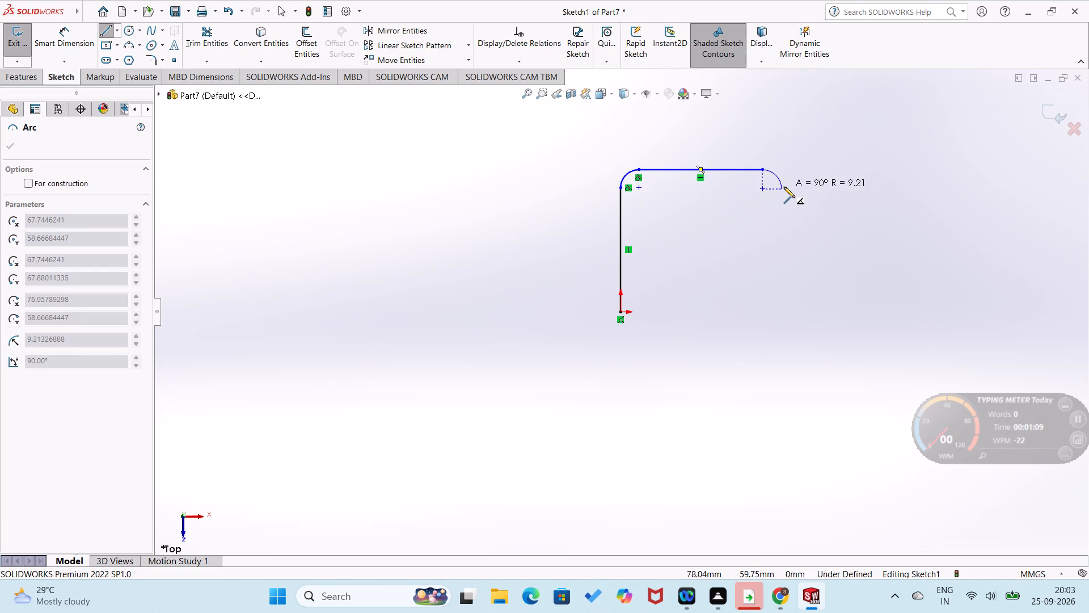
{"action": "left_click", "coordinate": [784, 186]}
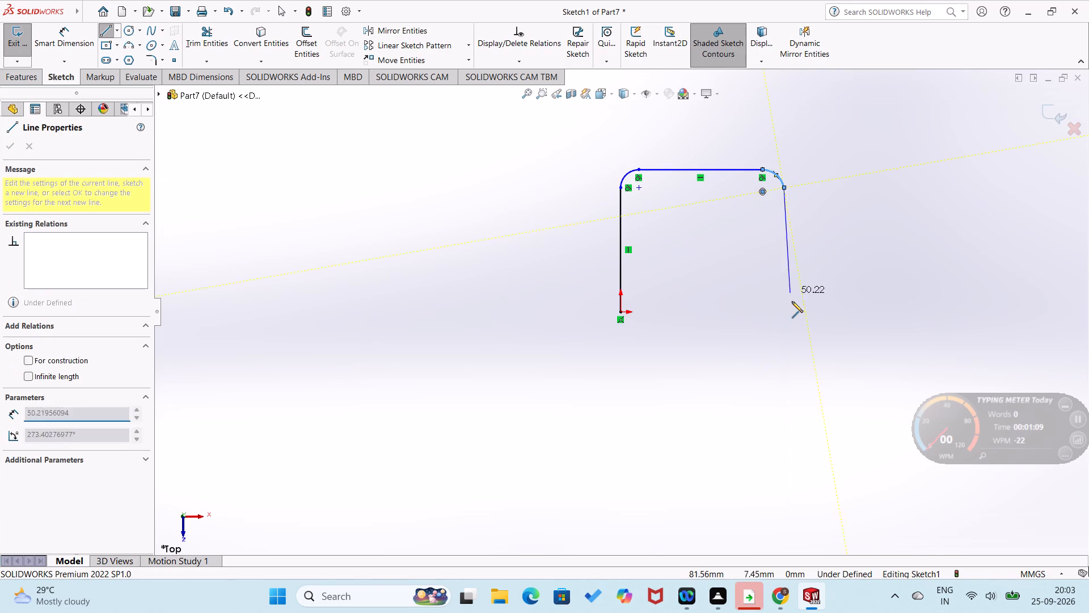
{"action": "left_click", "coordinate": [784, 313]}
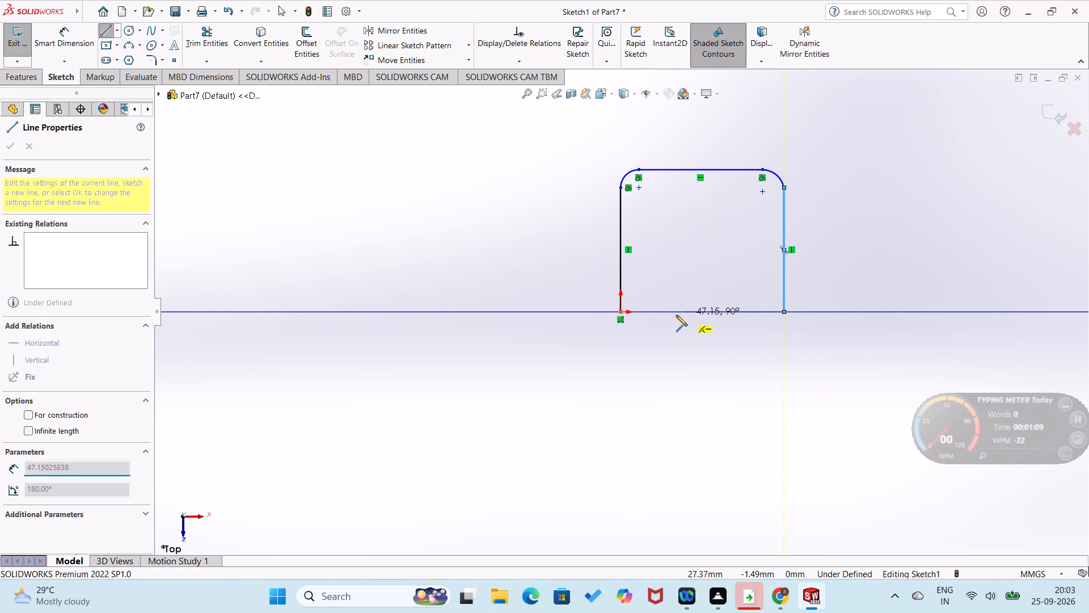
{"action": "left_click", "coordinate": [623, 313]}
Dimension the radius of the profile's upper-left corner arc as 18 mm.
{"action": "right_click_drag", "start_coordinate": [564, 347], "coordinate": [571, 237]}
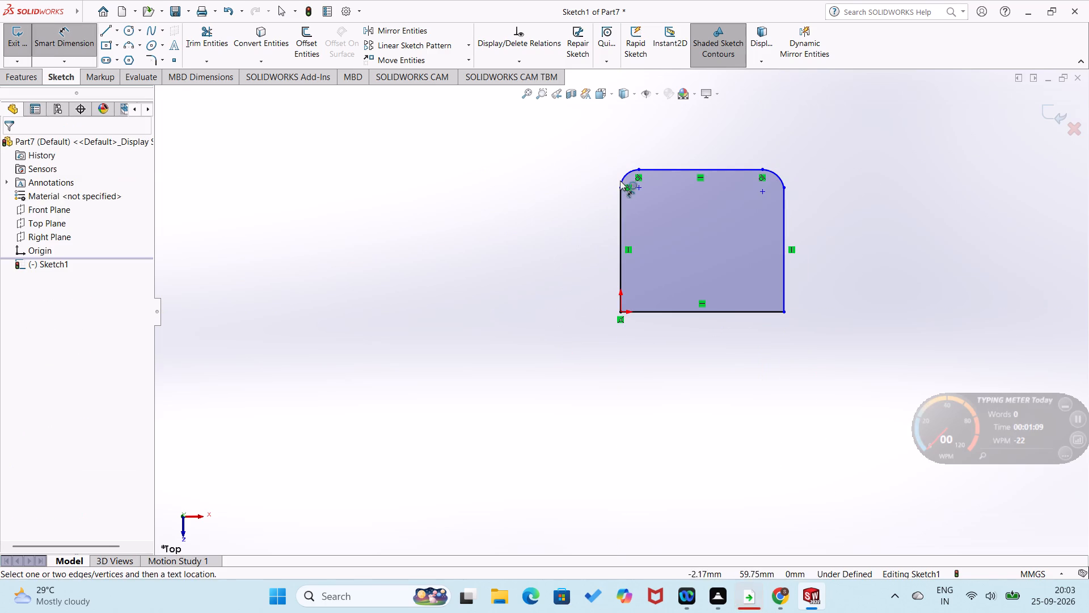
{"action": "left_click", "coordinate": [627, 174]}
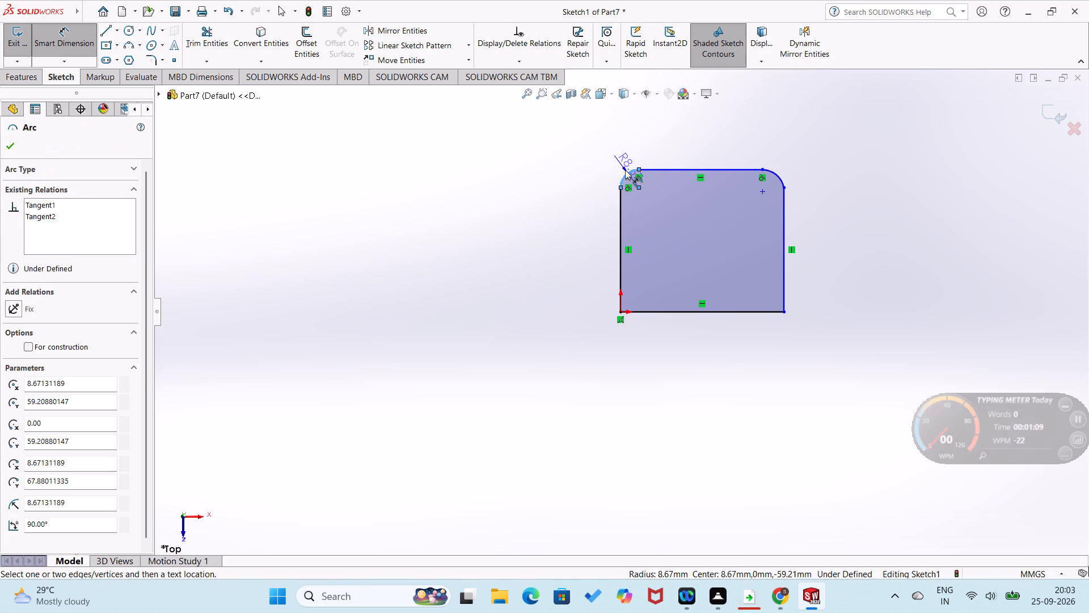
{"action": "left_click", "coordinate": [625, 170]}
{"action": "type", "text": "18"}
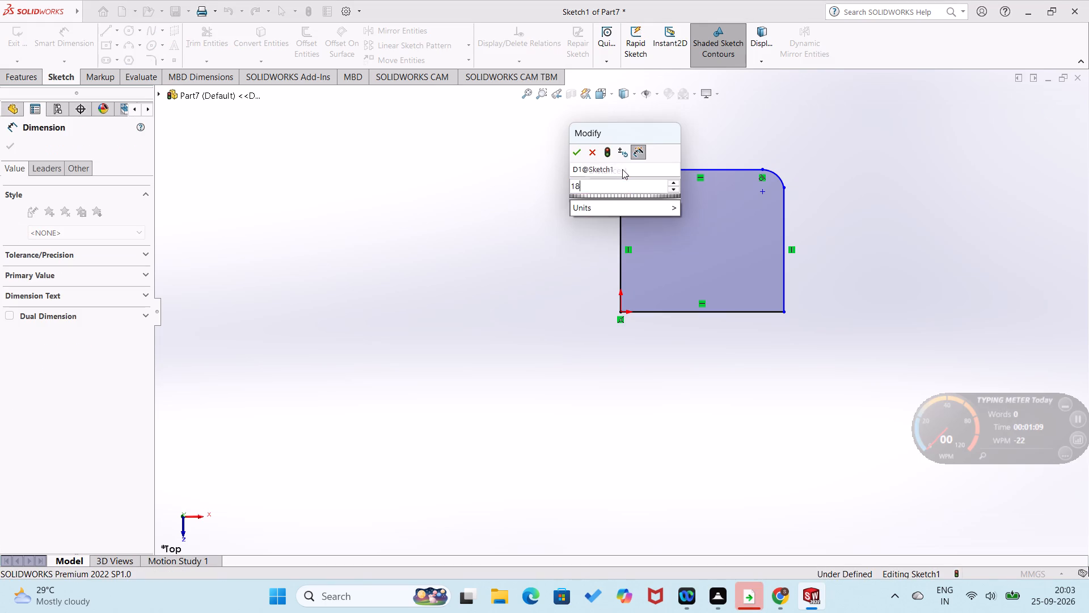
{"action": "key", "text": "Return"}
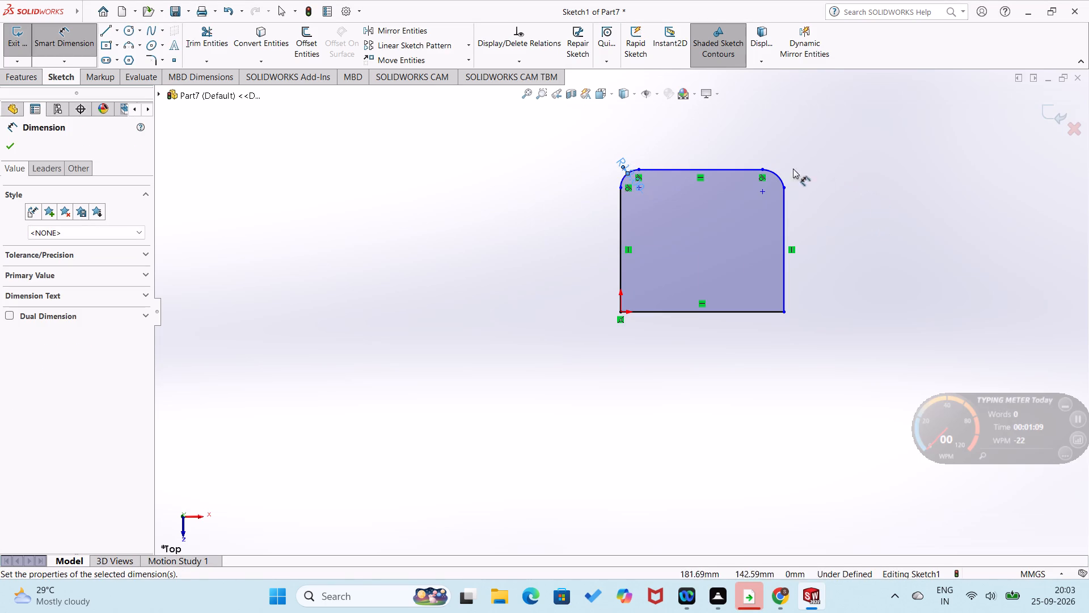
Dimension the radius of the profile's upper-right corner arc as 18 mm.
{"action": "left_click", "coordinate": [774, 173]}
{"action": "left_click", "coordinate": [787, 162]}
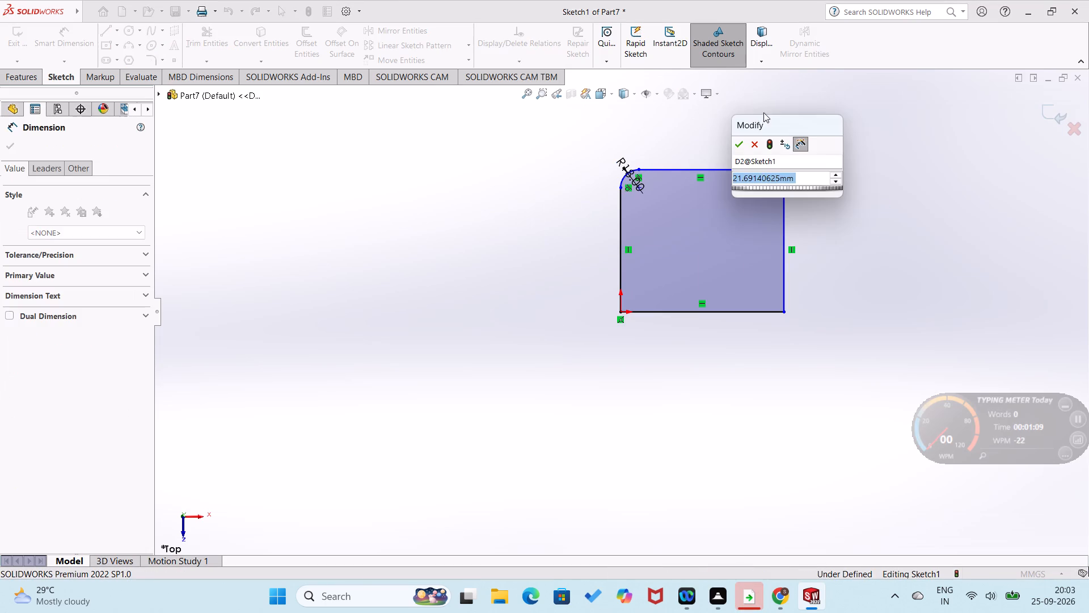
{"action": "key", "text": "1"}
{"action": "key", "text": "8"}
{"action": "key", "text": "Return"}
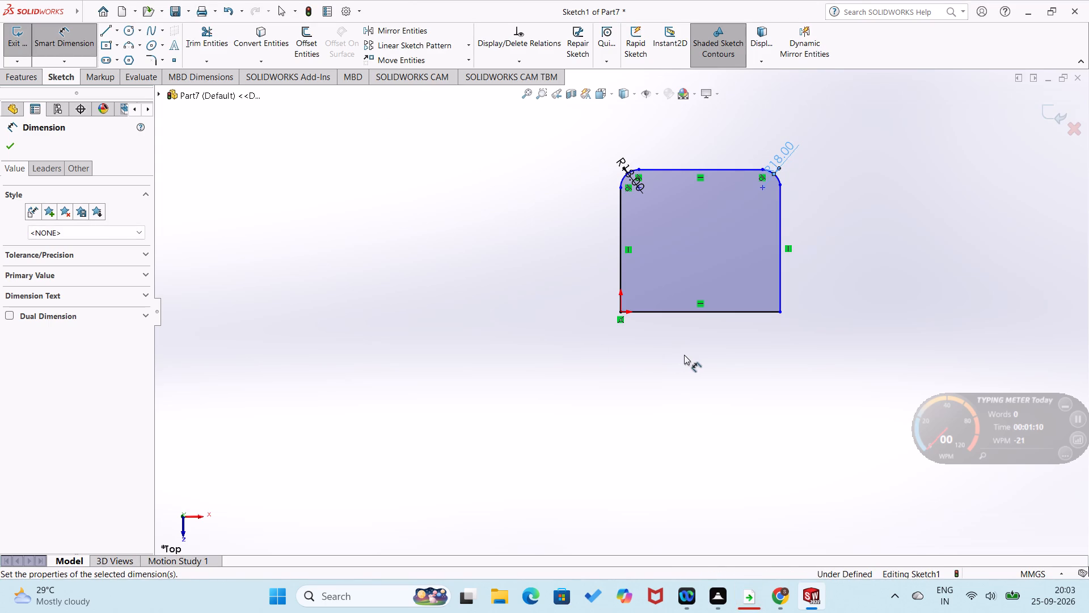
Dimension the length of the profile's bottom edge as 96 mm.
{"action": "left_click", "coordinate": [709, 312]}
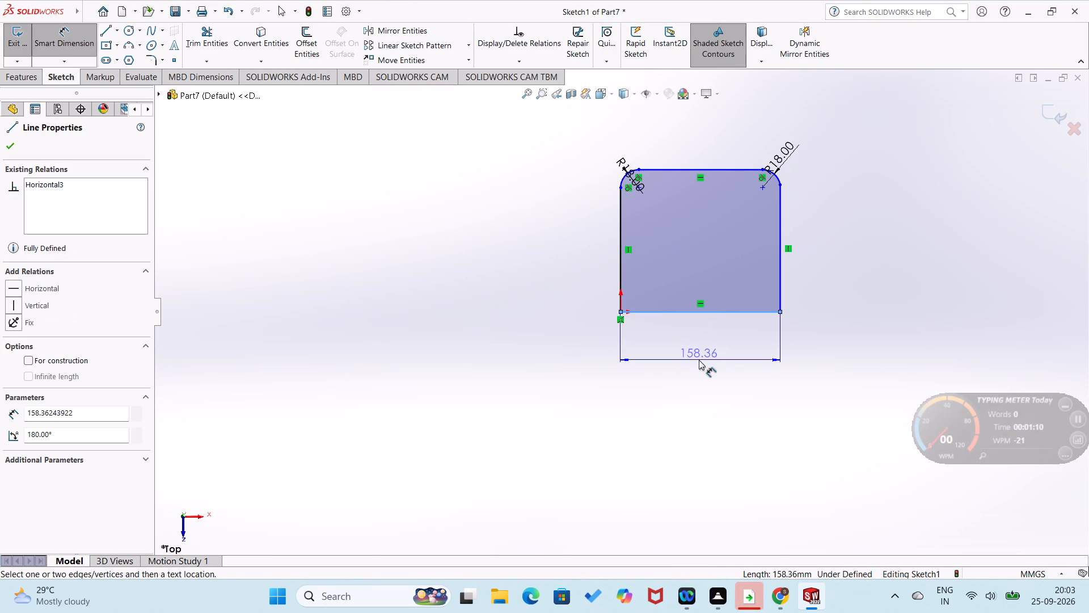
{"action": "left_click", "coordinate": [699, 360]}
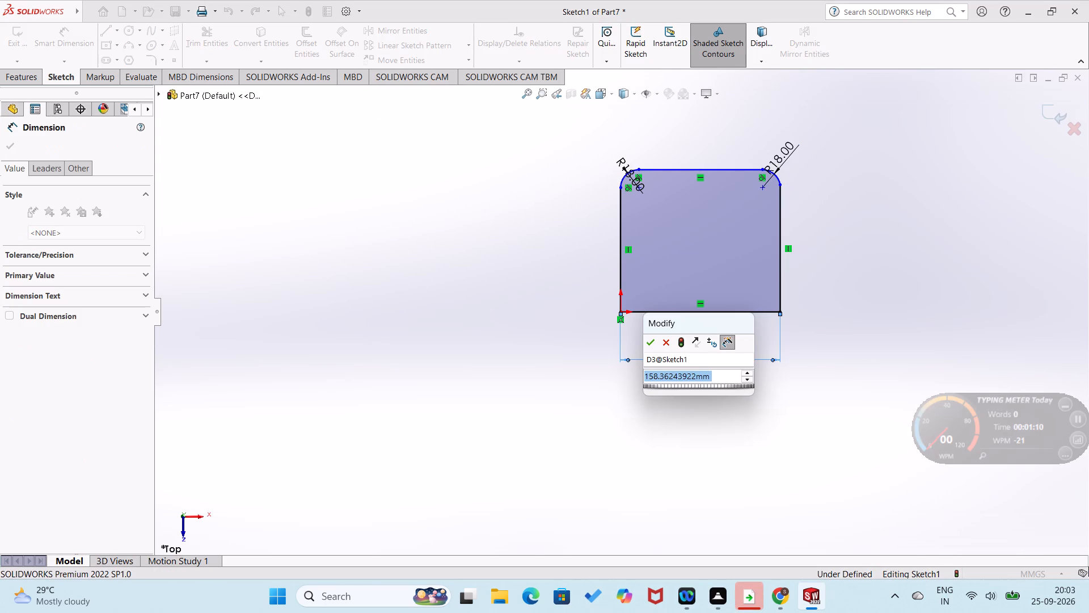
{"action": "type", "text": "96"}
{"action": "key", "text": "Return"}
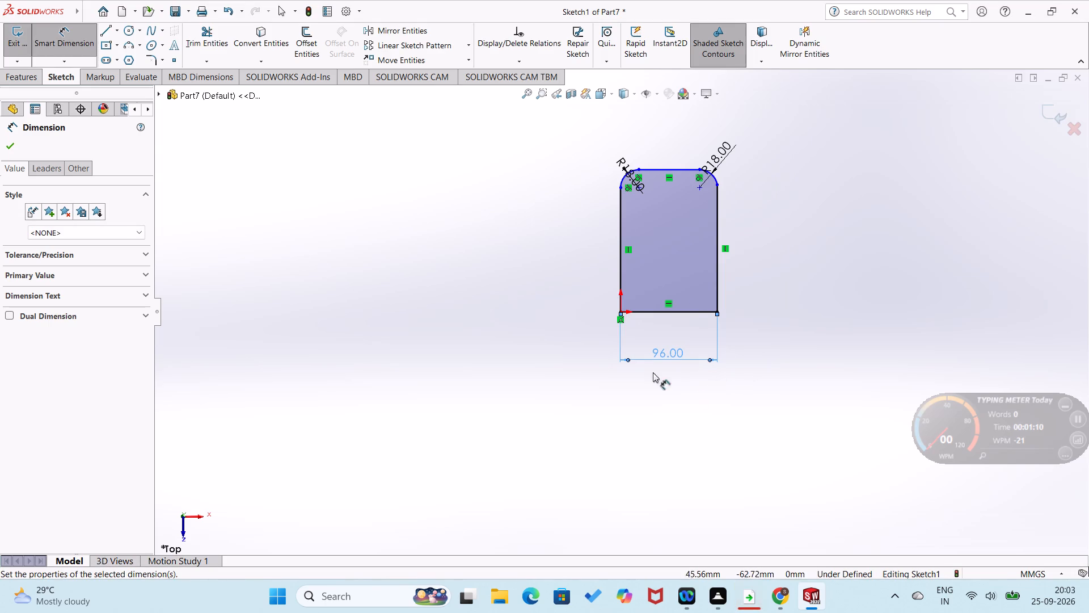
{"action": "left_click", "coordinate": [584, 335]}
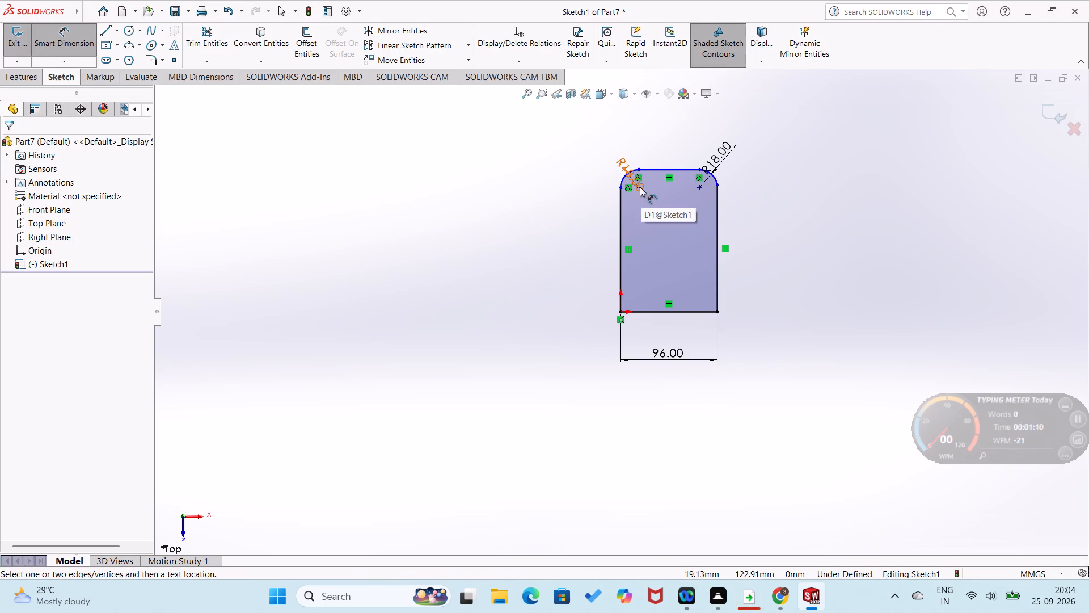
Dimension the horizontal distance between the two corner arc centres as 60 mm.
{"action": "scroll", "coordinate": [641, 188], "scroll_direction": "down", "scroll_amount": 4}
{"action": "left_click", "coordinate": [629, 218]}
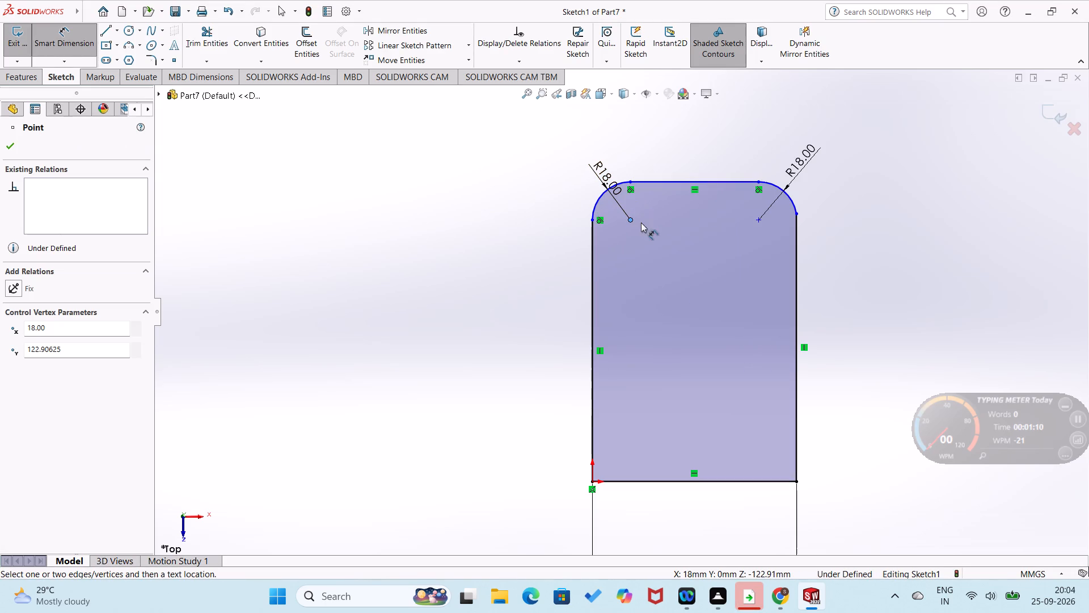
{"action": "left_click", "coordinate": [761, 220]}
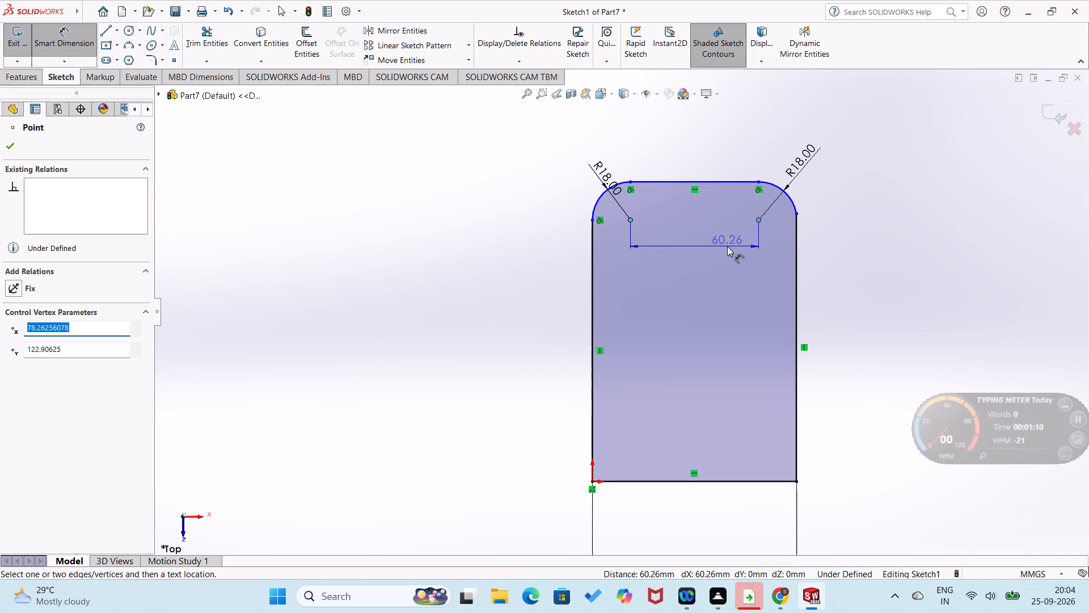
{"action": "left_click", "coordinate": [727, 246]}
{"action": "type", "text": "60"}
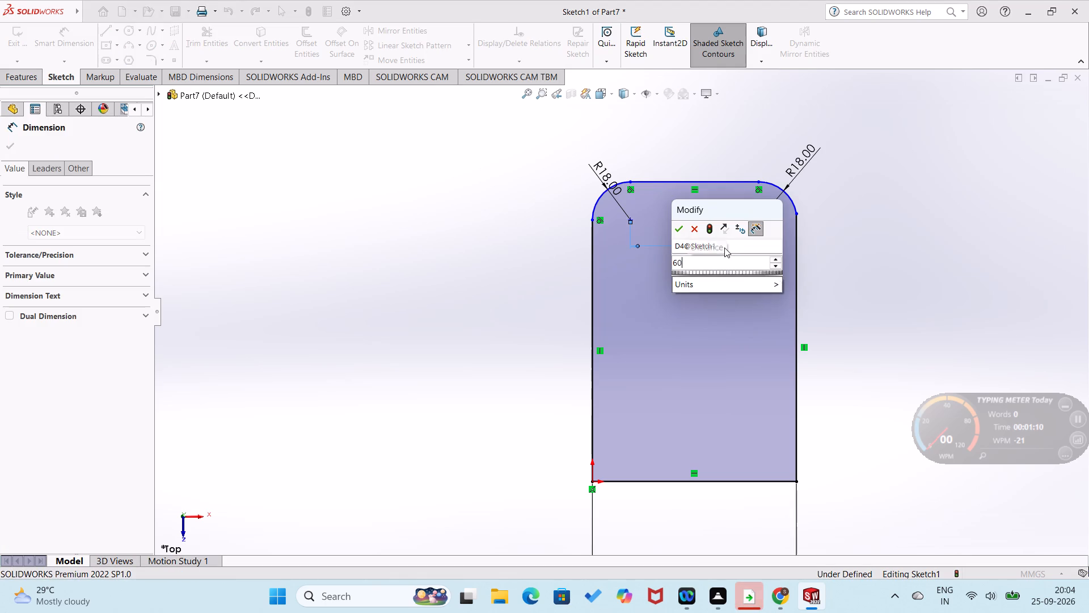
{"action": "key", "text": "Return"}
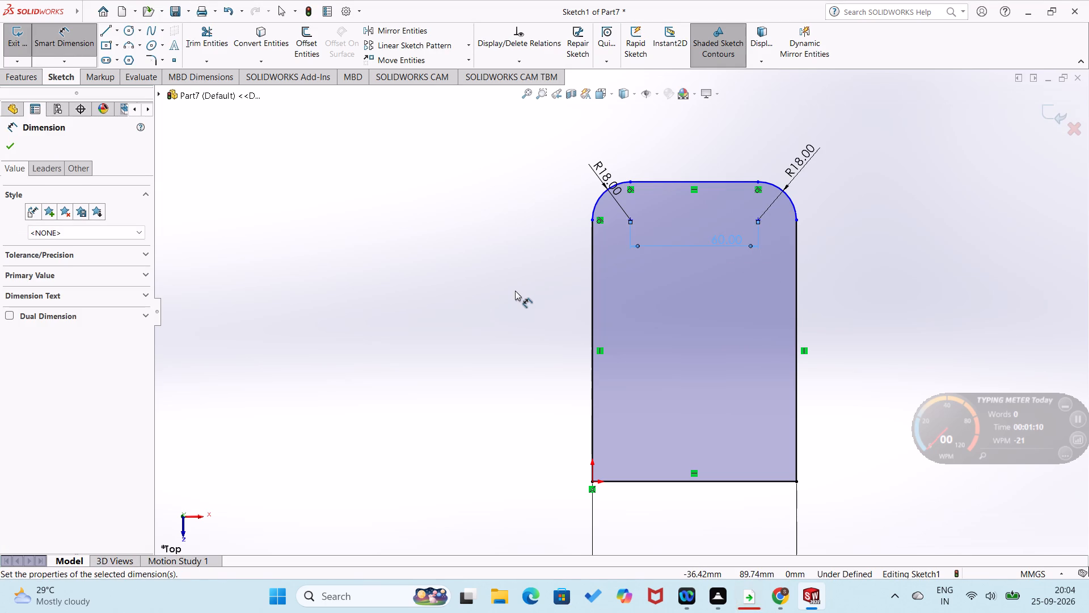
{"action": "left_click", "coordinate": [515, 291]}
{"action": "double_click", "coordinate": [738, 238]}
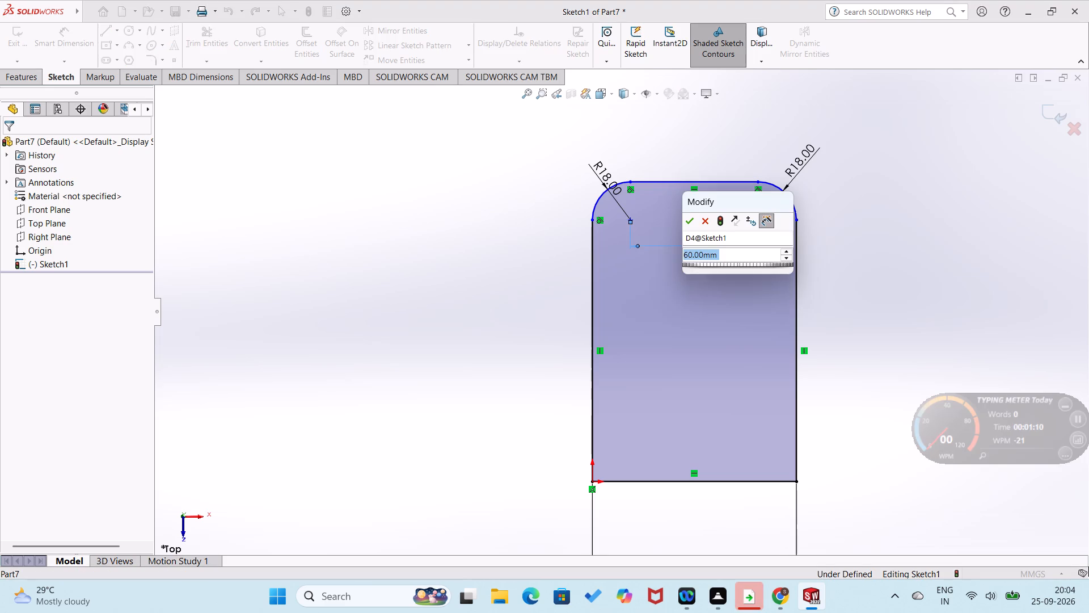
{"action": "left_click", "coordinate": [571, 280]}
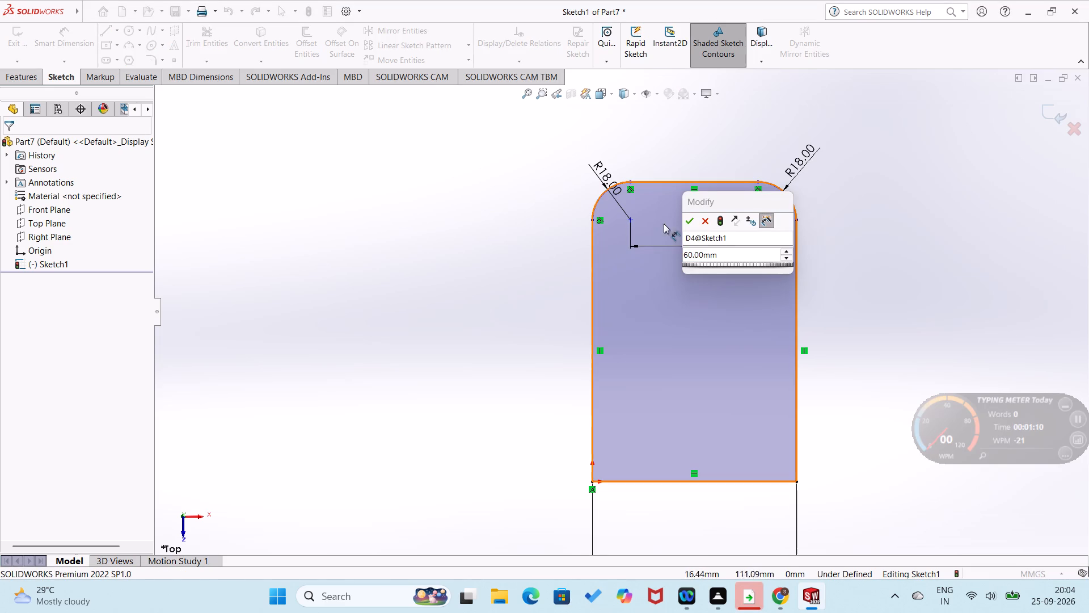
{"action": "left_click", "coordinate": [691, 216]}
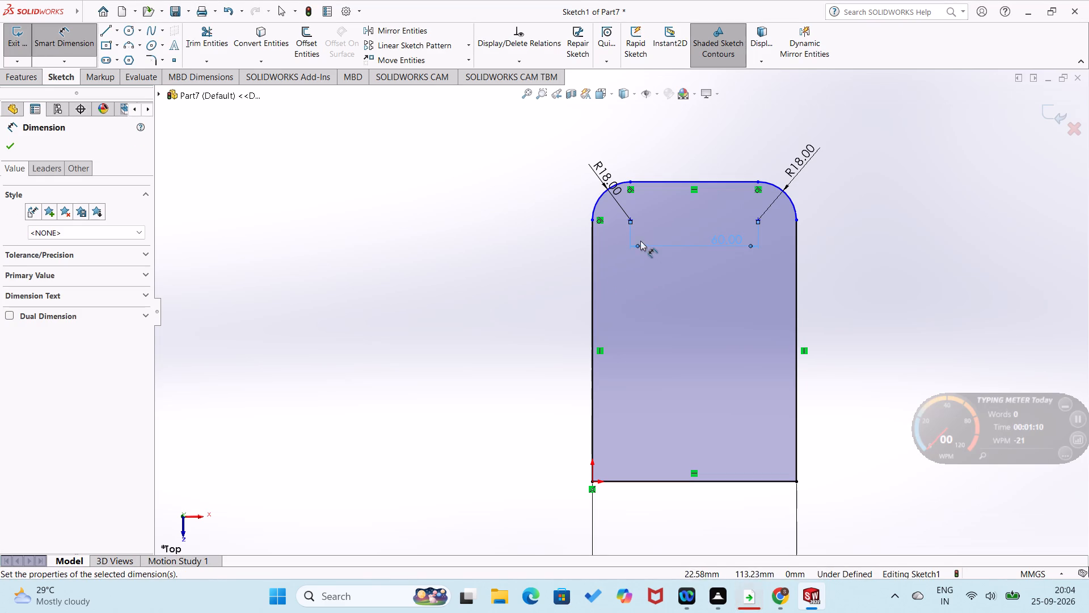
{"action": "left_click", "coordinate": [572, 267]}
Dimension the vertical distance from the origin to the upper-left arc's centre as 53 mm.
{"action": "left_click", "coordinate": [630, 219]}
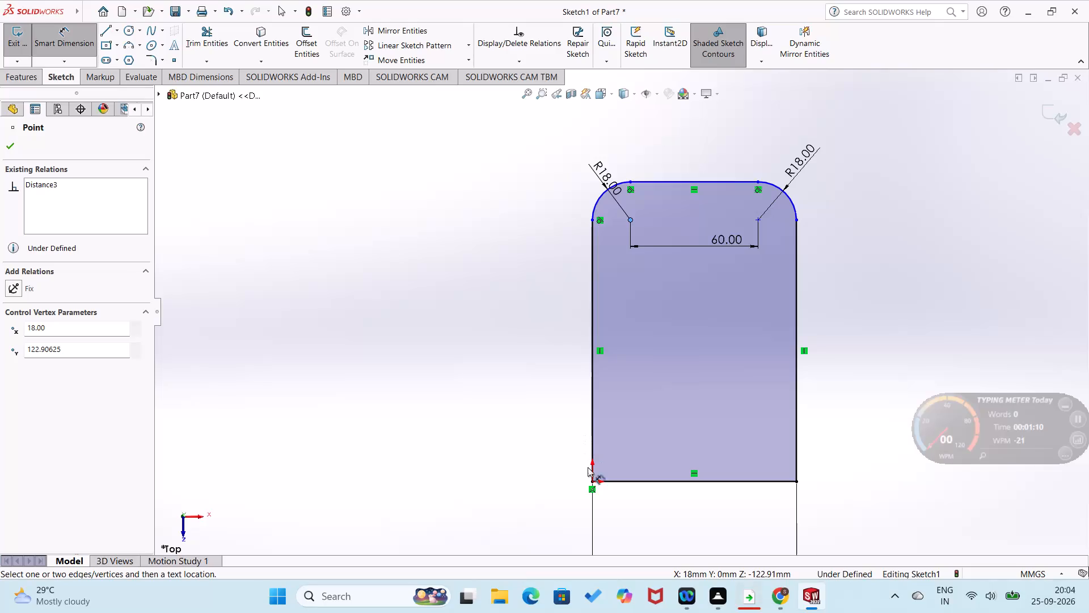
{"action": "left_click", "coordinate": [592, 481]}
{"action": "left_click", "coordinate": [566, 430]}
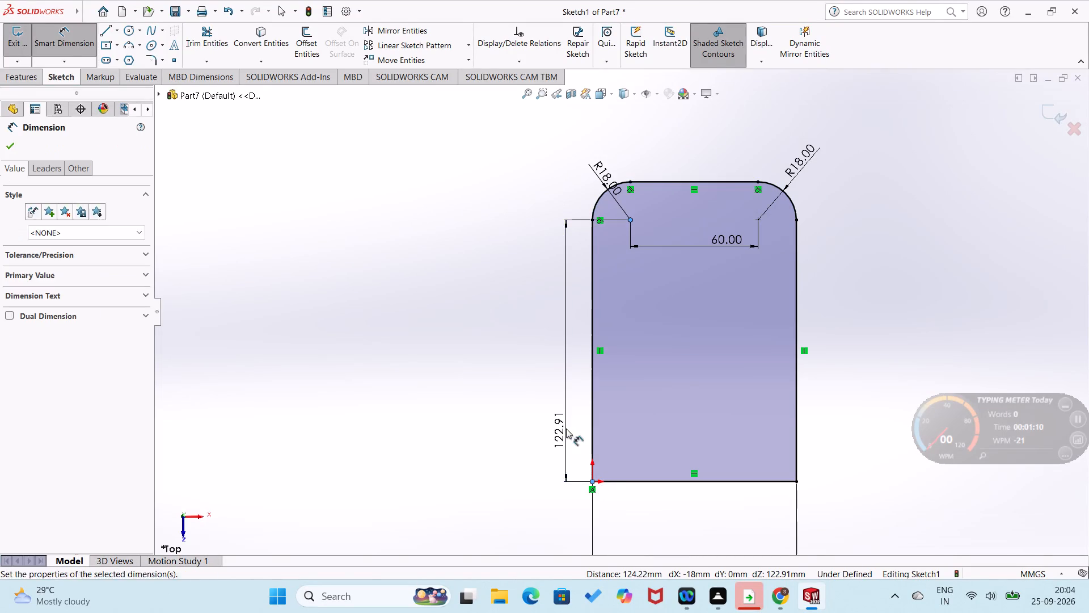
{"action": "type", "text": "53"}
{"action": "key", "text": "Return"}
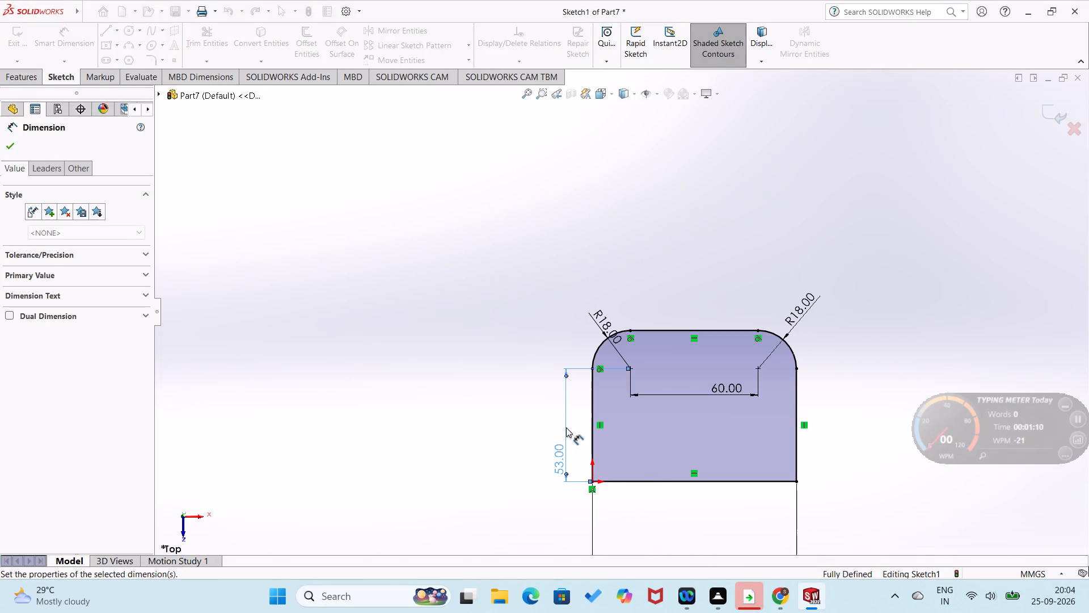
{"action": "left_click", "coordinate": [516, 406]}
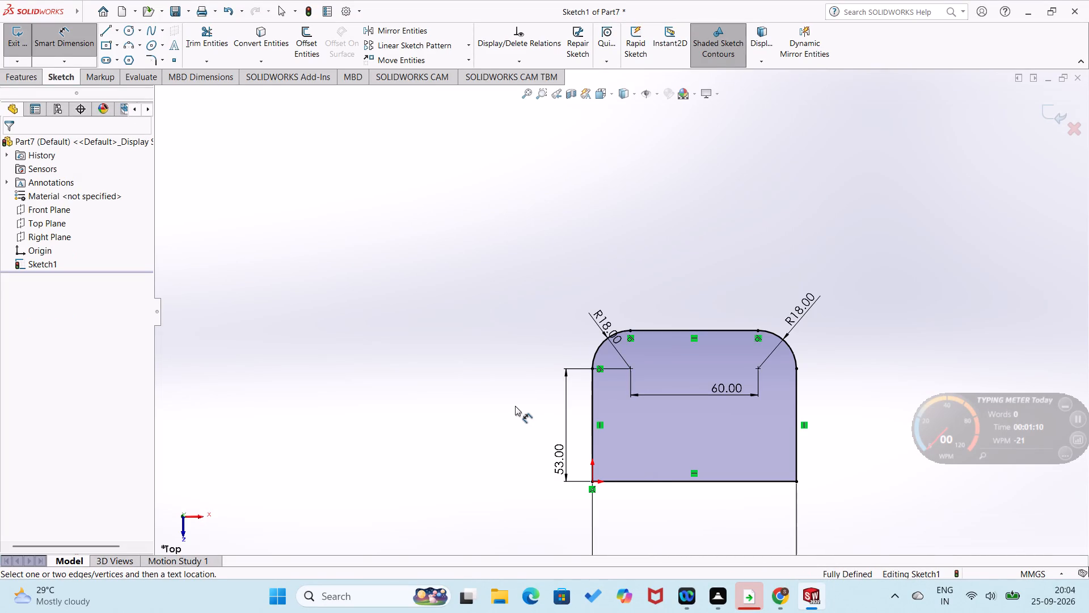
Extrude the rounded-corner profile as a blind boss 18 mm deep.
{"action": "left_click", "coordinate": [5, 82]}
{"action": "left_click", "coordinate": [14, 49]}
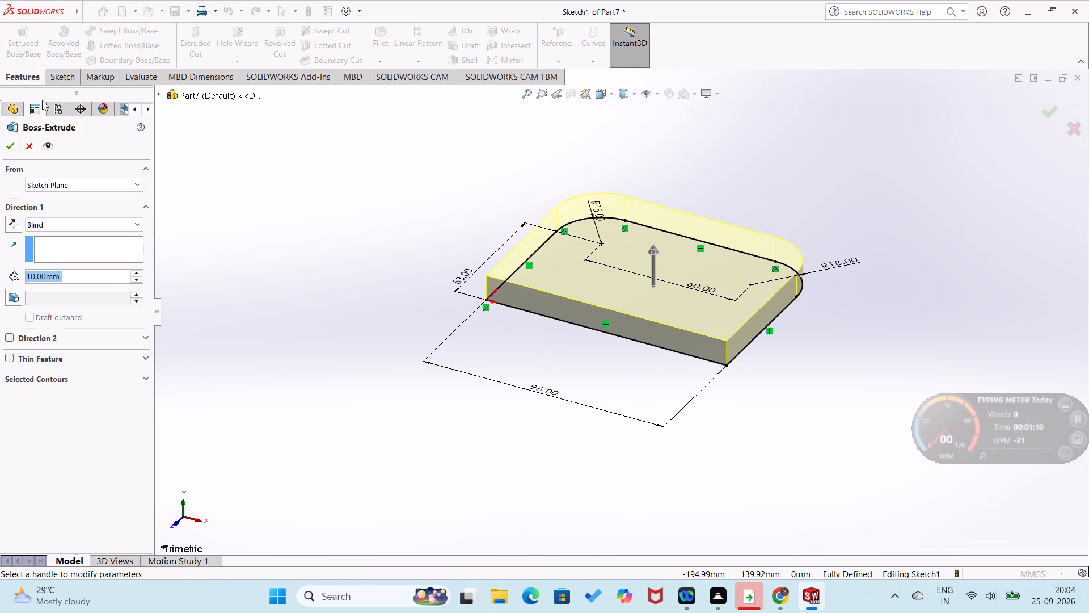
{"action": "type", "text": "18"}
{"action": "key", "text": "Return"}
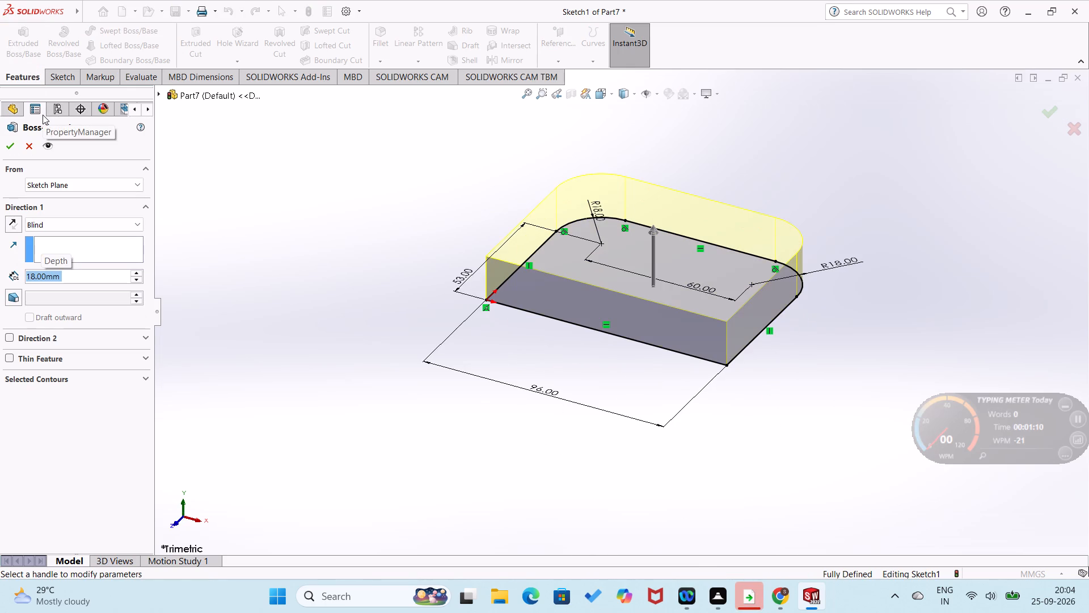
{"action": "left_click", "coordinate": [0, 147]}
{"action": "left_click", "coordinate": [10, 150]}
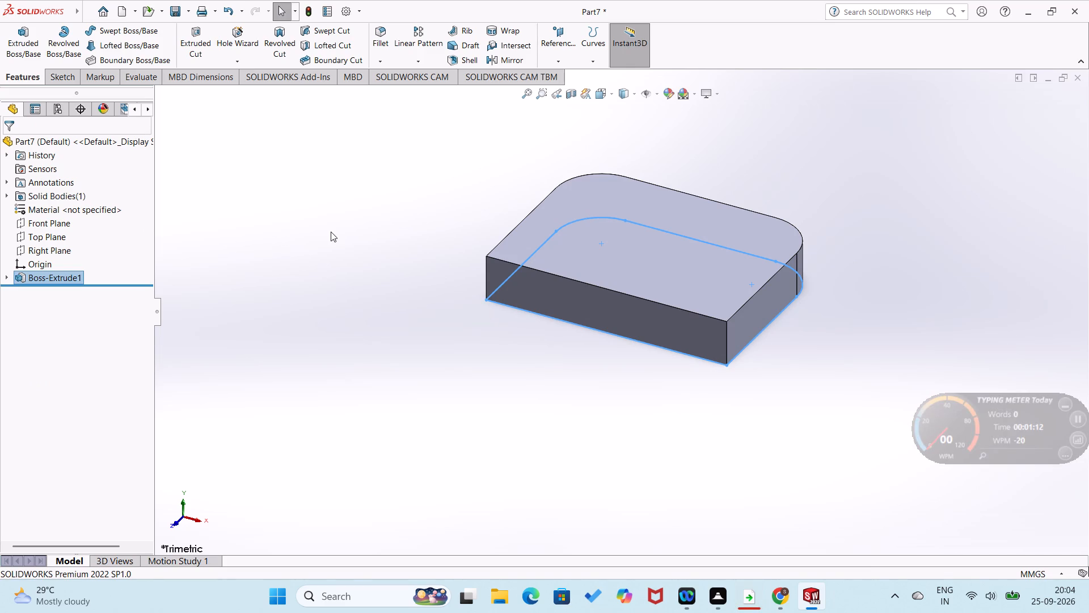
Start a sketch on the plate's flat 53 mm side face and draw a vertical line about 59 mm up from the square end's top corner.
{"action": "middle_click_drag", "start_coordinate": [331, 232], "coordinate": [278, 216]}
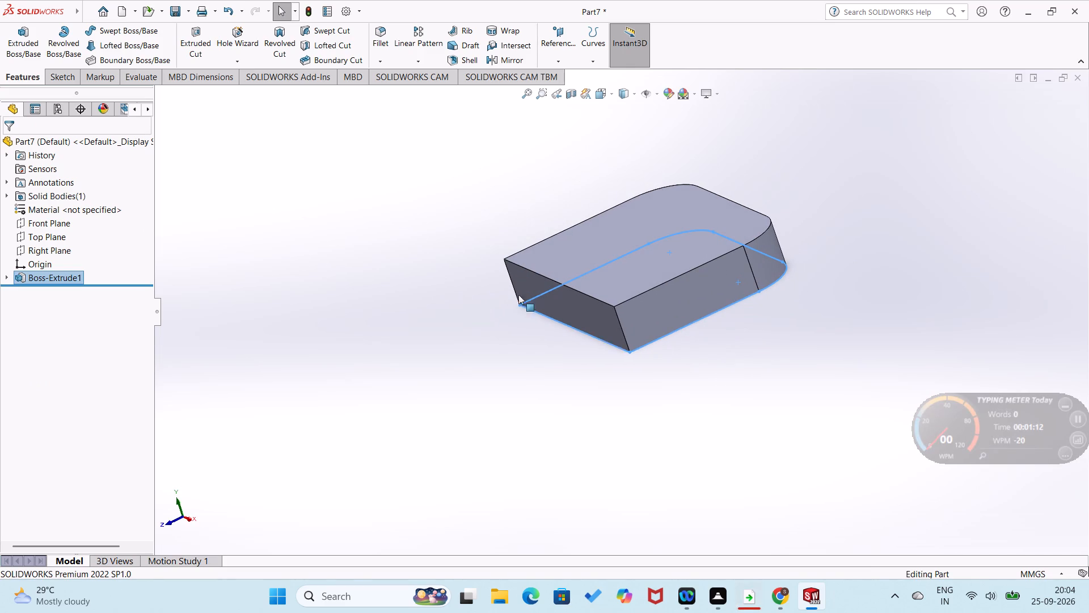
{"action": "right_click", "coordinate": [643, 307]}
{"action": "left_click", "coordinate": [666, 291]}
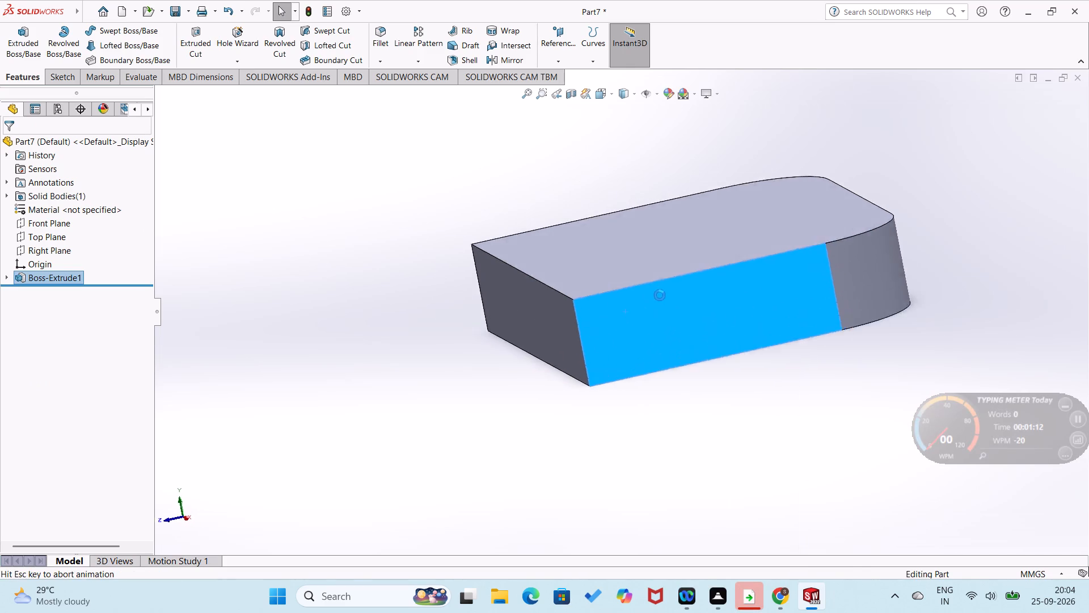
{"action": "scroll", "coordinate": [666, 269], "scroll_direction": "up", "scroll_amount": 5}
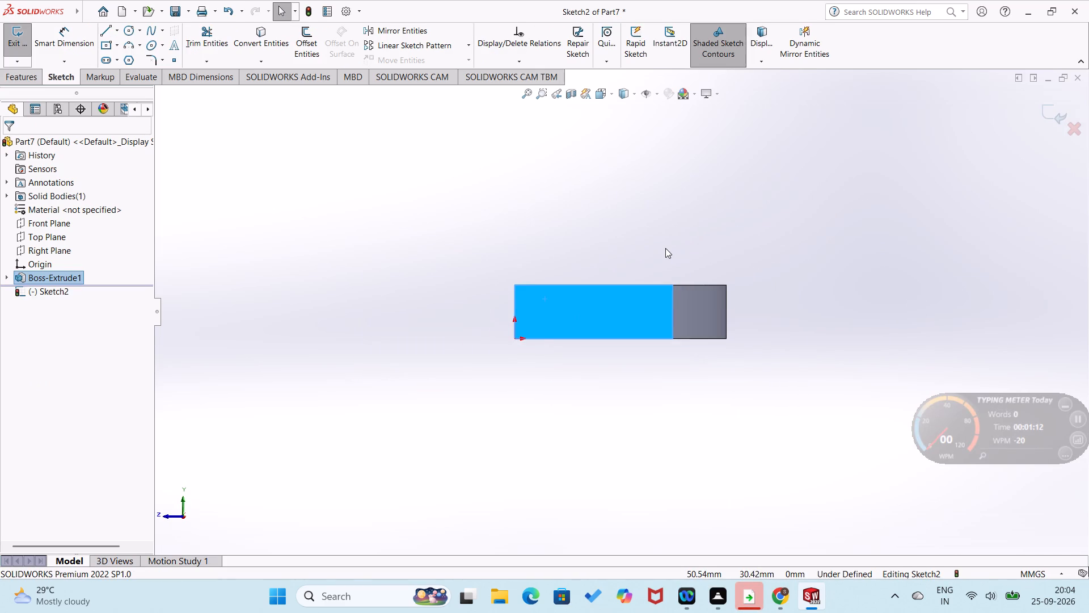
{"action": "scroll", "coordinate": [665, 248], "scroll_direction": "up", "scroll_amount": 1}
{"action": "right_click_drag", "start_coordinate": [675, 233], "coordinate": [569, 230]}
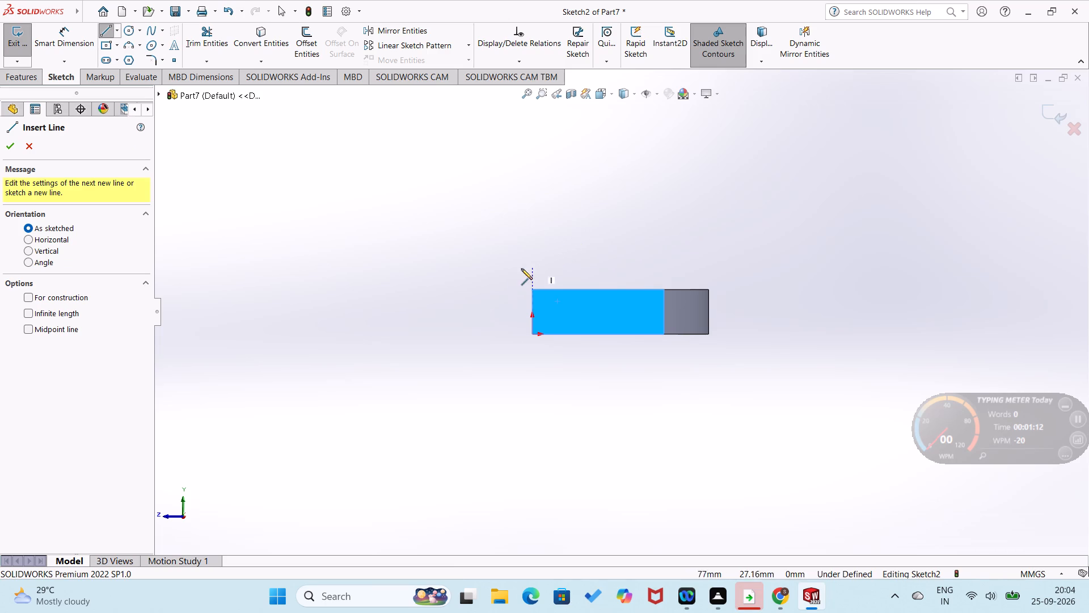
{"action": "left_click", "coordinate": [533, 289]}
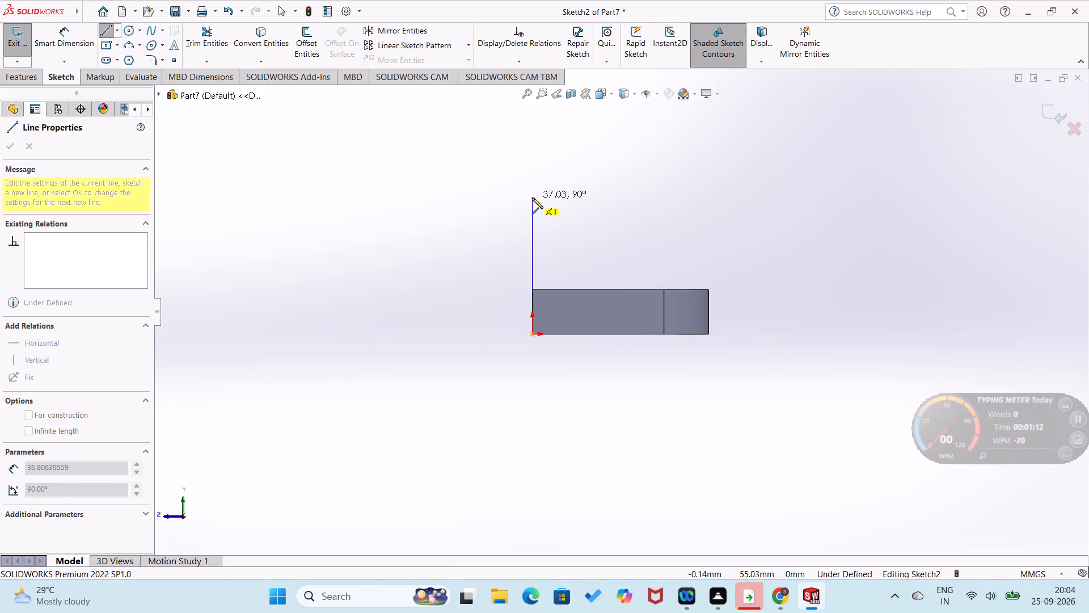
{"action": "left_click", "coordinate": [531, 142]}
Dimension the vertical line's length as 80 mm.
{"action": "right_click_drag", "start_coordinate": [533, 190], "coordinate": [560, 108]}
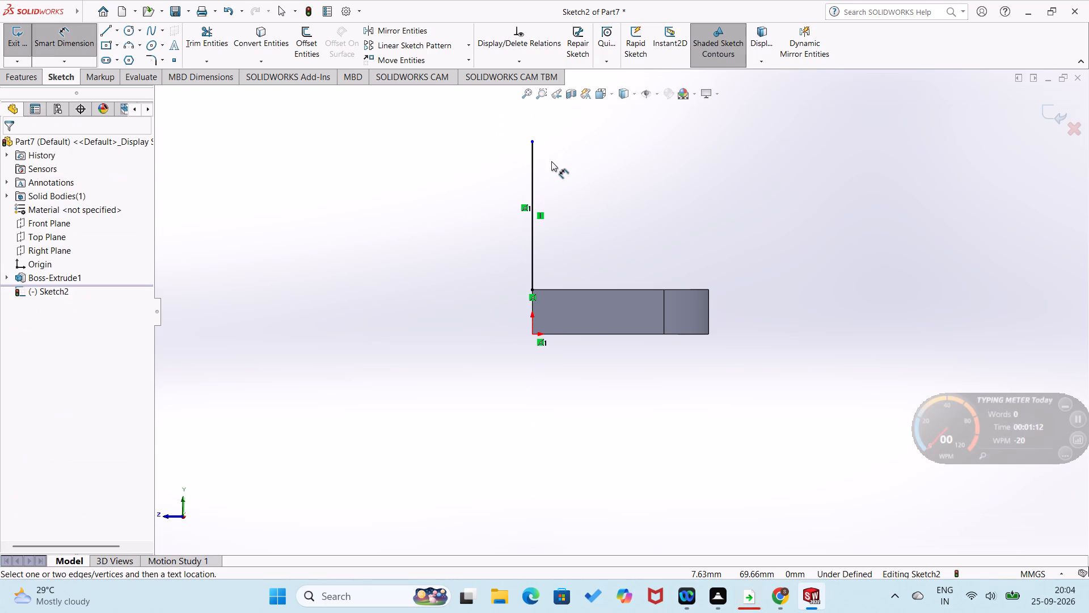
{"action": "scroll", "coordinate": [551, 161], "scroll_direction": "up", "scroll_amount": 2}
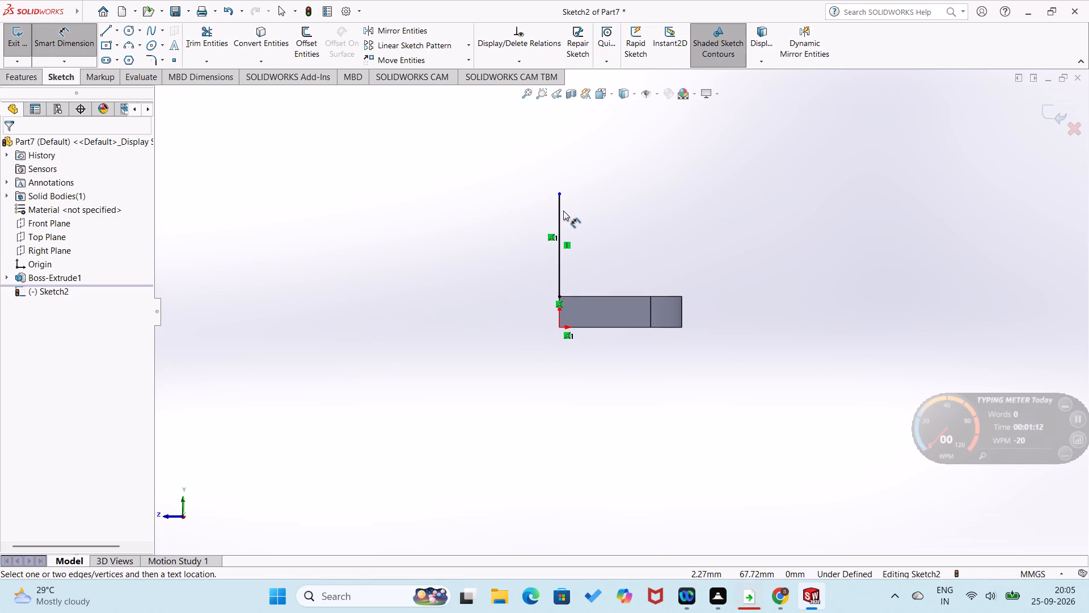
{"action": "scroll", "coordinate": [563, 211], "scroll_direction": "up", "scroll_amount": 1}
{"action": "right_click", "coordinate": [569, 232]}
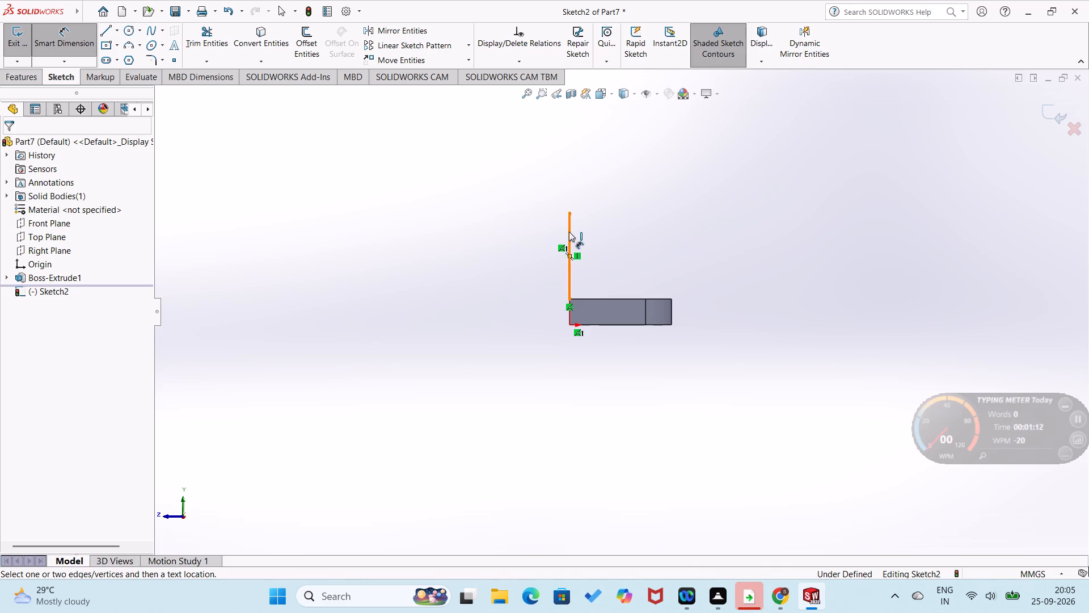
{"action": "right_click_drag", "start_coordinate": [543, 250], "coordinate": [541, 209]}
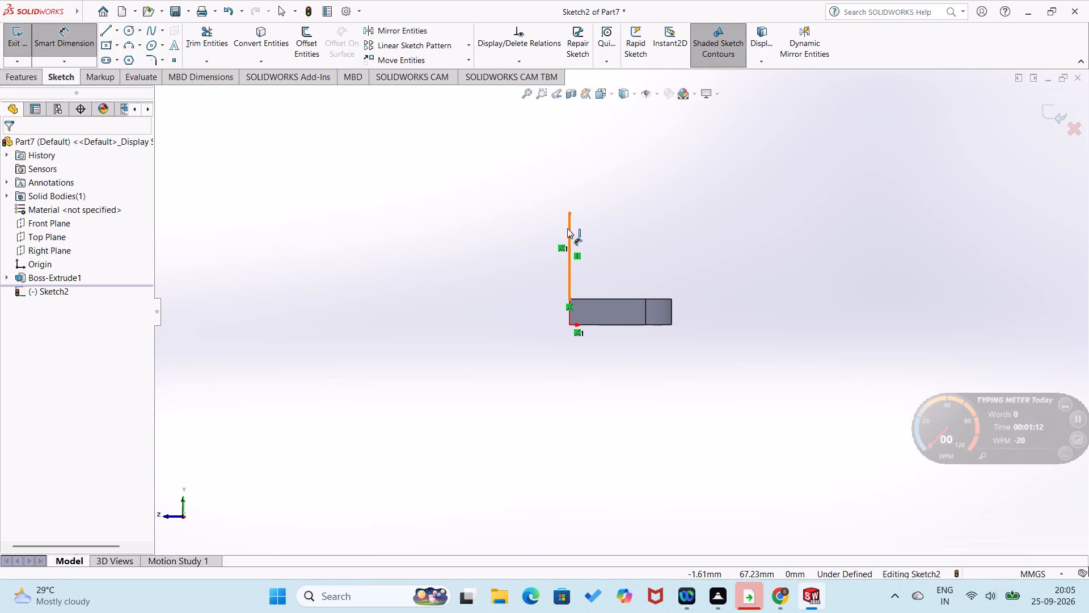
{"action": "left_click", "coordinate": [567, 228]}
{"action": "left_click", "coordinate": [546, 240]}
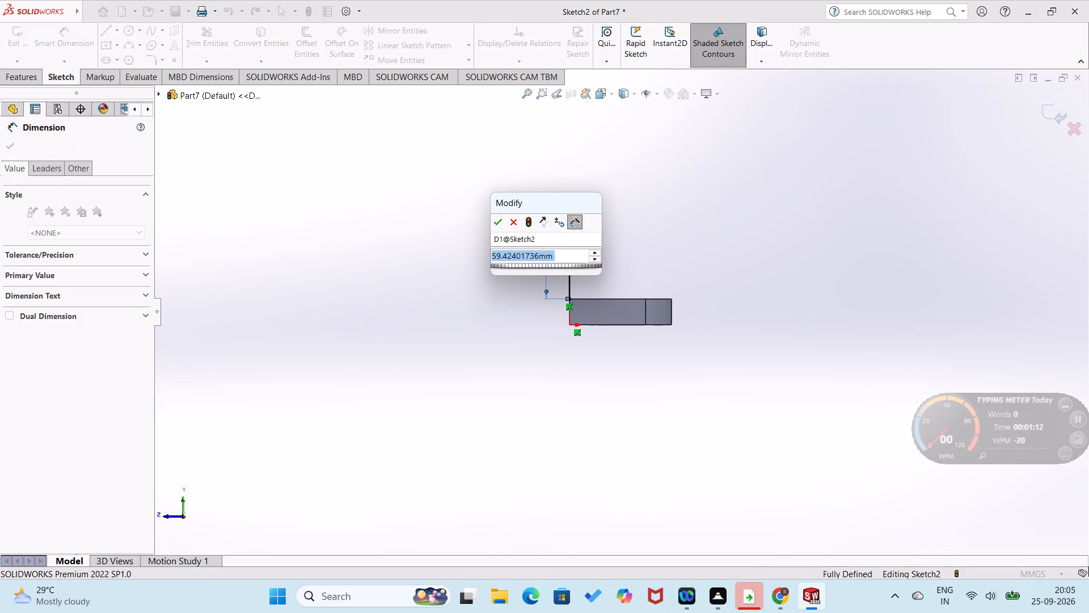
{"action": "type", "text": "80"}
{"action": "key", "text": "Return"}
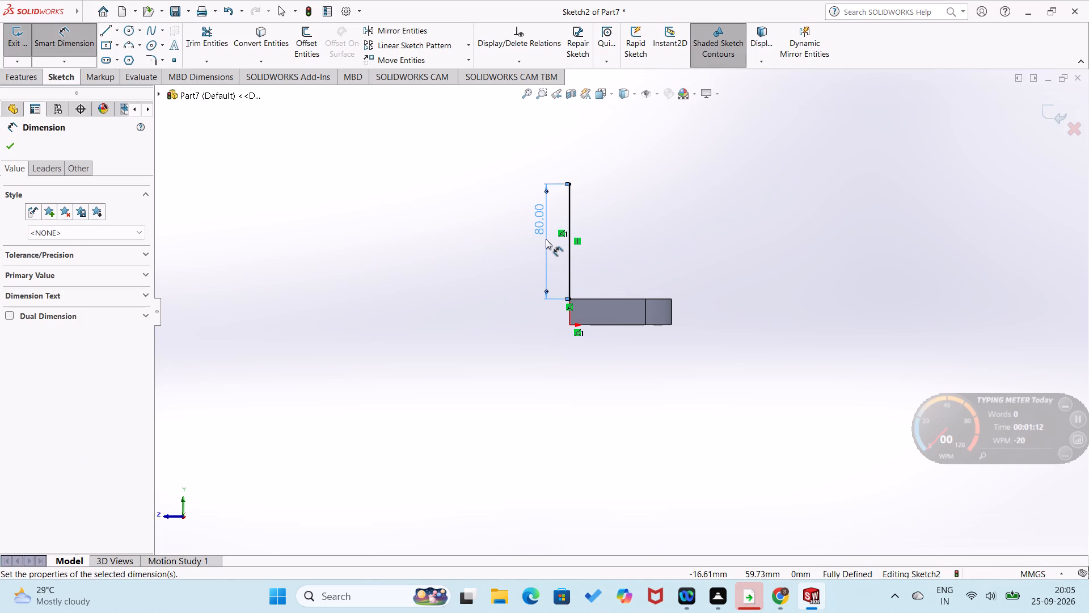
{"action": "left_click", "coordinate": [441, 226]}
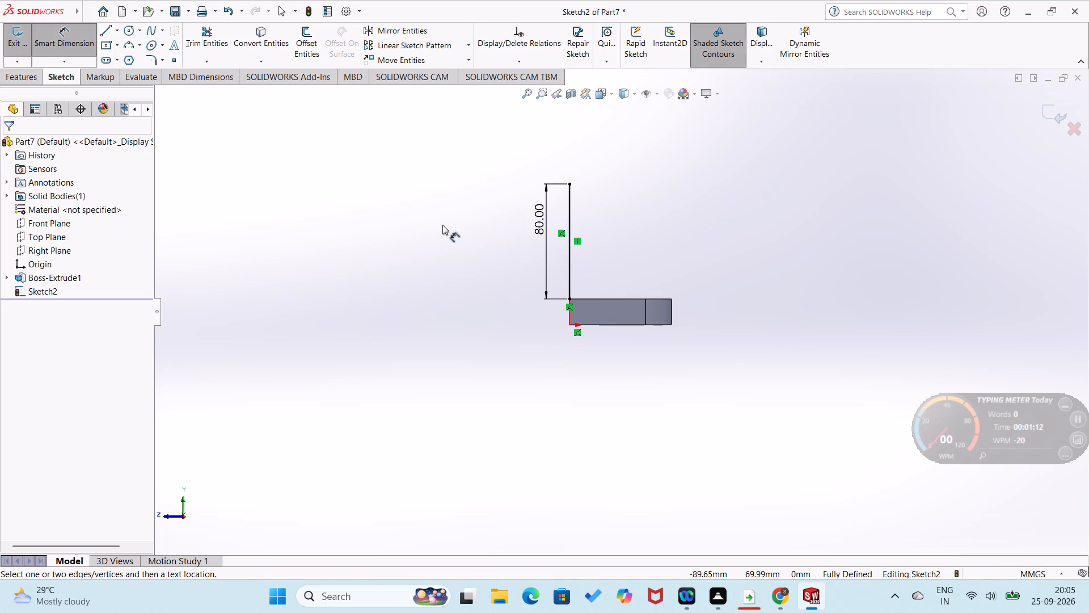
Draw a second vertical line 80 mm up from the top corner at the plate's rounded end, level with the first line's upper end.
{"action": "right_click_drag", "start_coordinate": [769, 266], "coordinate": [708, 289]}
{"action": "left_click", "coordinate": [672, 297]}
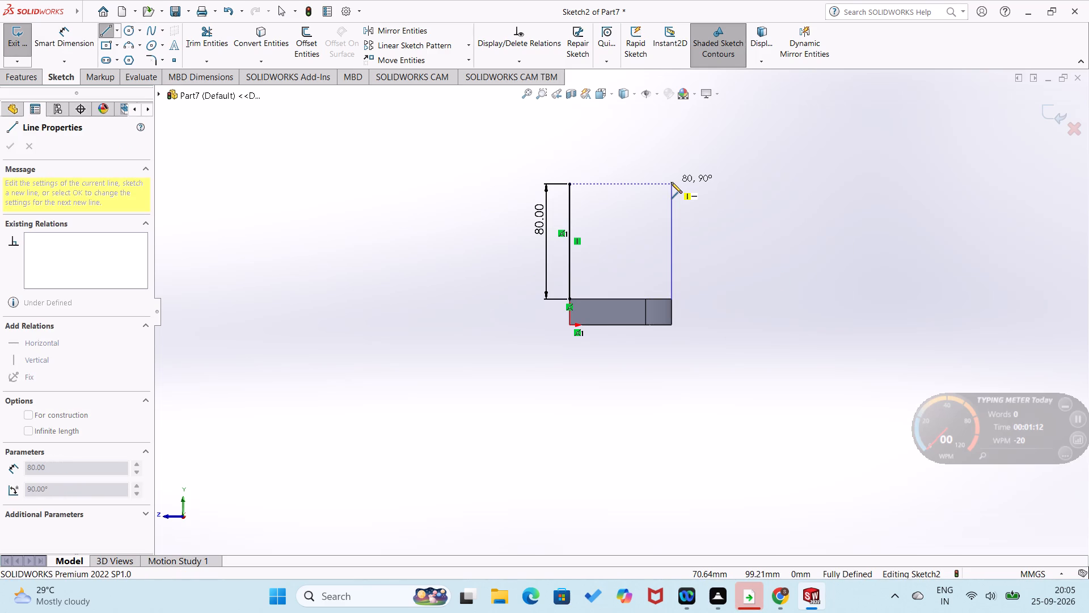
{"action": "left_click", "coordinate": [671, 182]}
{"action": "right_click_drag", "start_coordinate": [701, 238], "coordinate": [738, 145]}
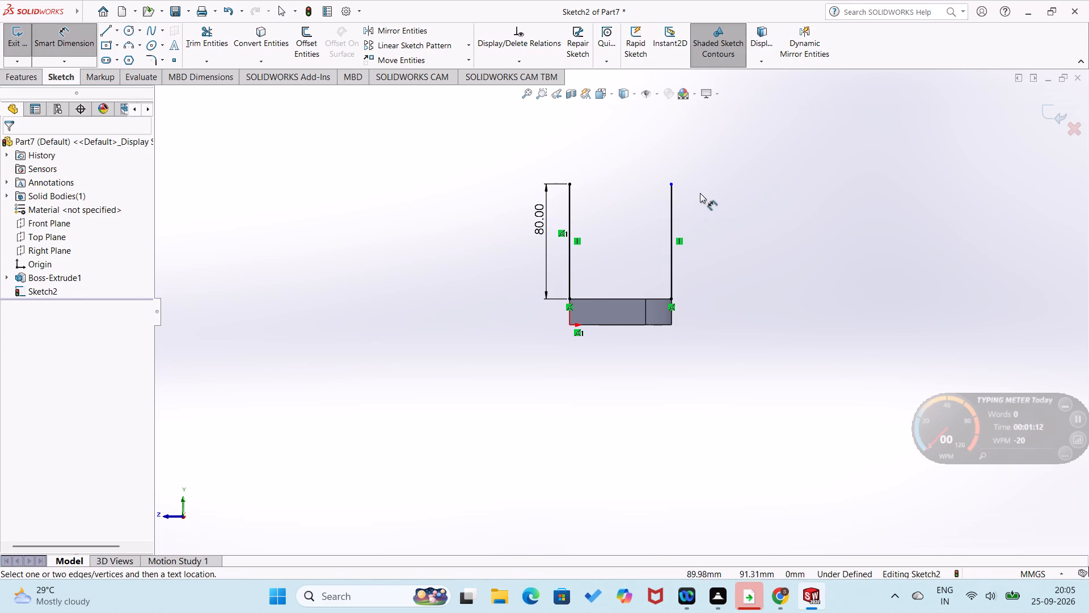
{"action": "scroll", "coordinate": [701, 192], "scroll_direction": "up", "scroll_amount": 2}
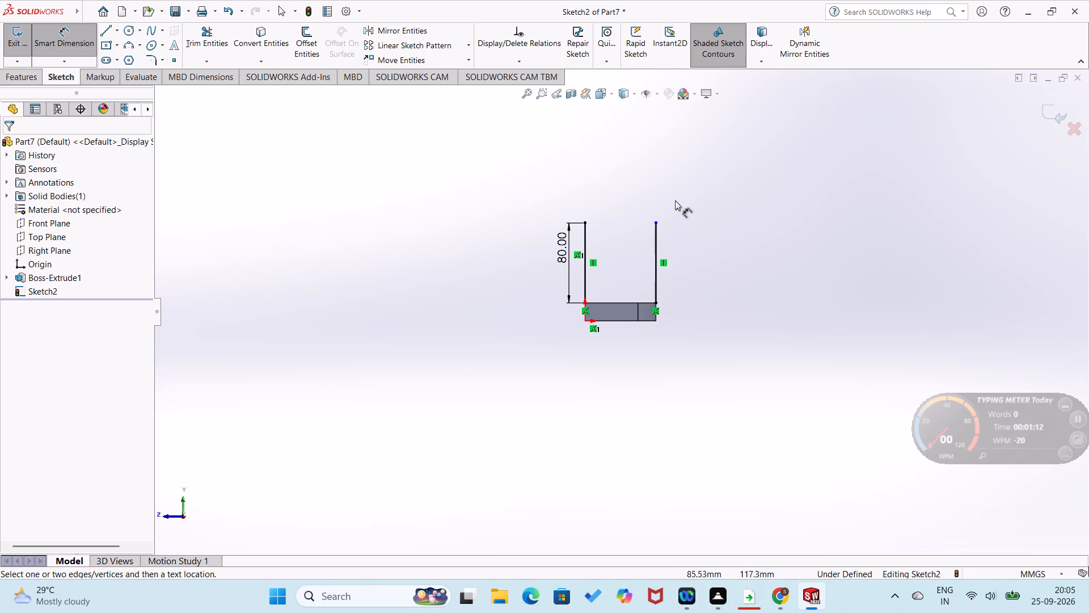
Draw a horizontal line joining the upper ends of the two 80 mm vertical lines.
{"action": "right_click_drag", "start_coordinate": [700, 179], "coordinate": [651, 194]}
{"action": "left_click", "coordinate": [657, 223]}
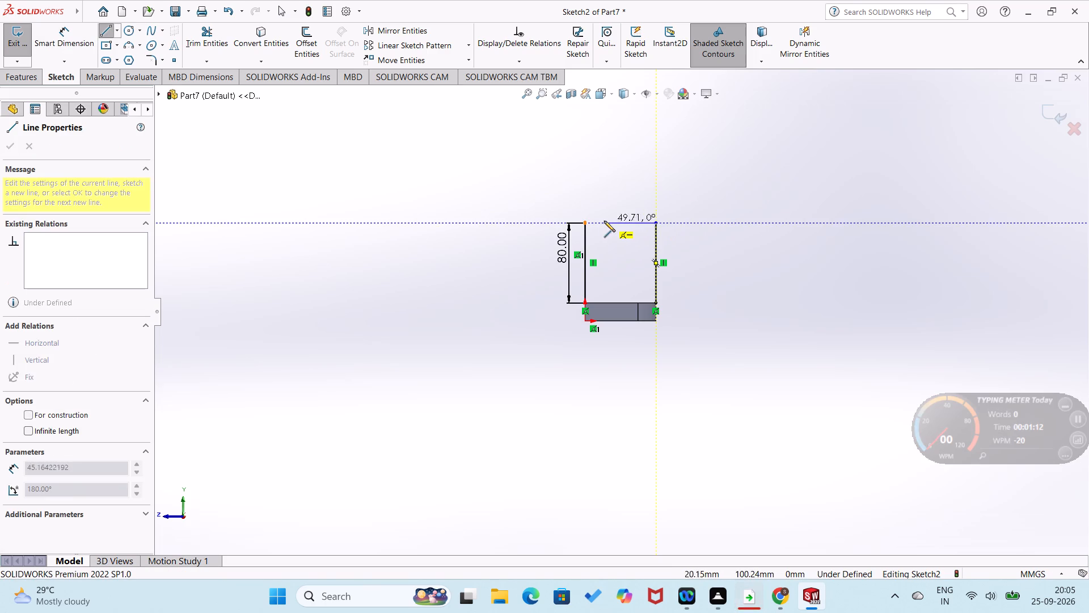
{"action": "left_click", "coordinate": [584, 222]}
{"action": "right_click_drag", "start_coordinate": [627, 209], "coordinate": [641, 120]}
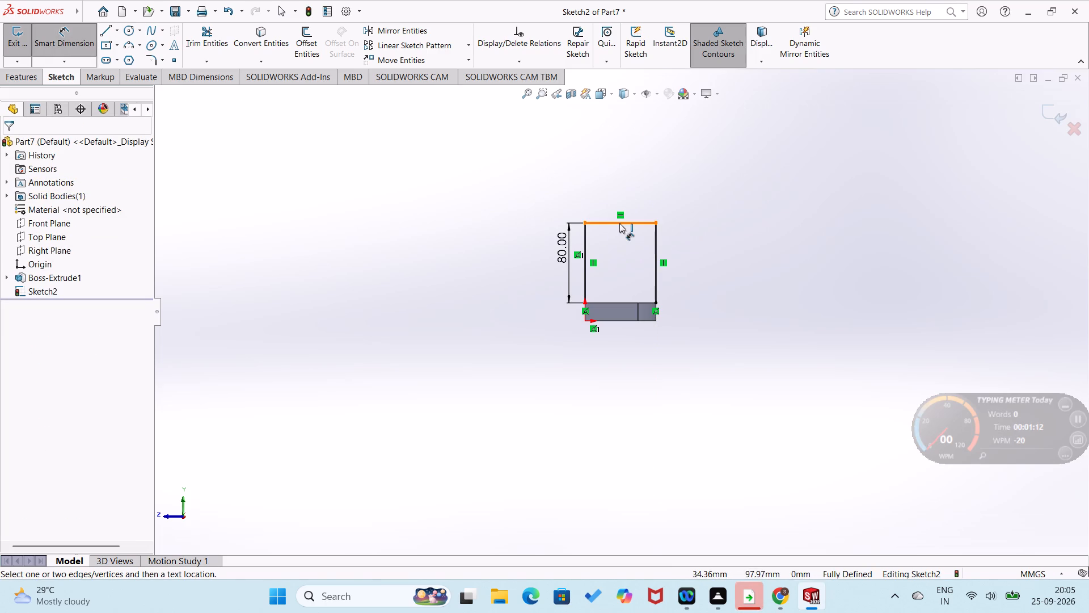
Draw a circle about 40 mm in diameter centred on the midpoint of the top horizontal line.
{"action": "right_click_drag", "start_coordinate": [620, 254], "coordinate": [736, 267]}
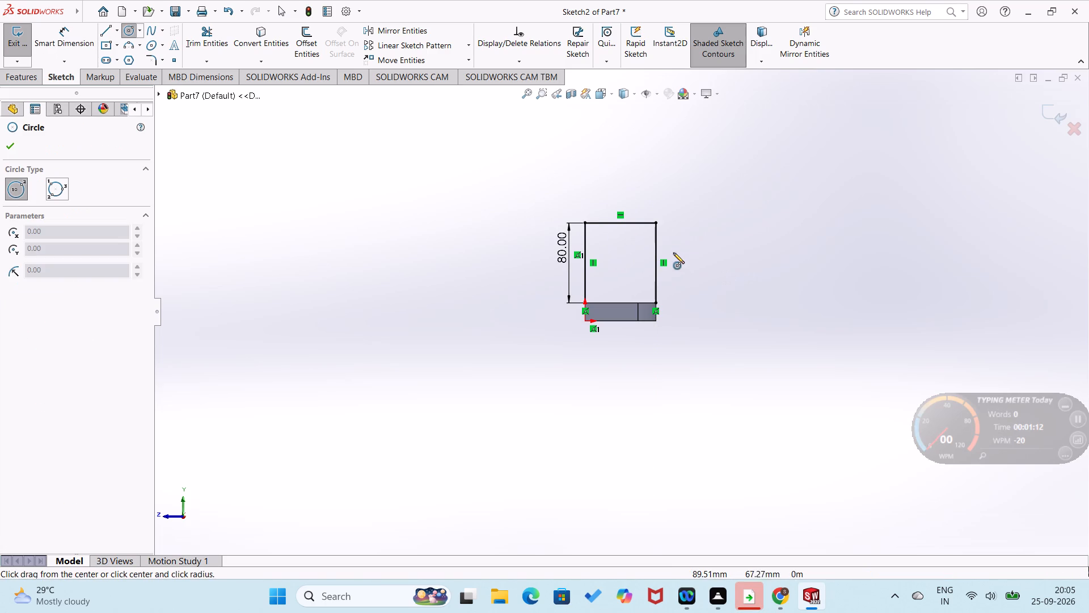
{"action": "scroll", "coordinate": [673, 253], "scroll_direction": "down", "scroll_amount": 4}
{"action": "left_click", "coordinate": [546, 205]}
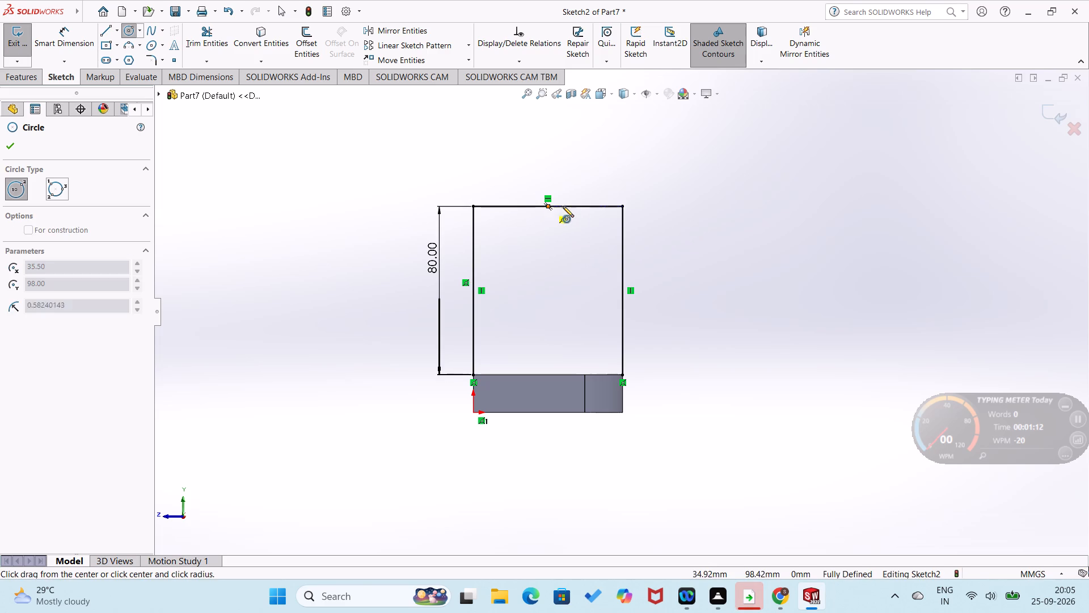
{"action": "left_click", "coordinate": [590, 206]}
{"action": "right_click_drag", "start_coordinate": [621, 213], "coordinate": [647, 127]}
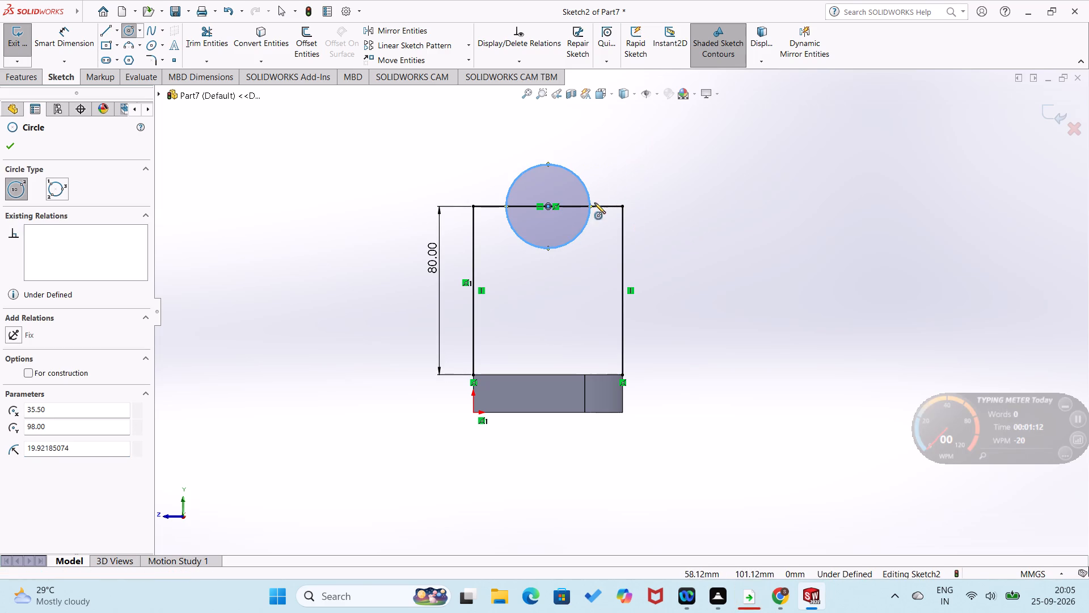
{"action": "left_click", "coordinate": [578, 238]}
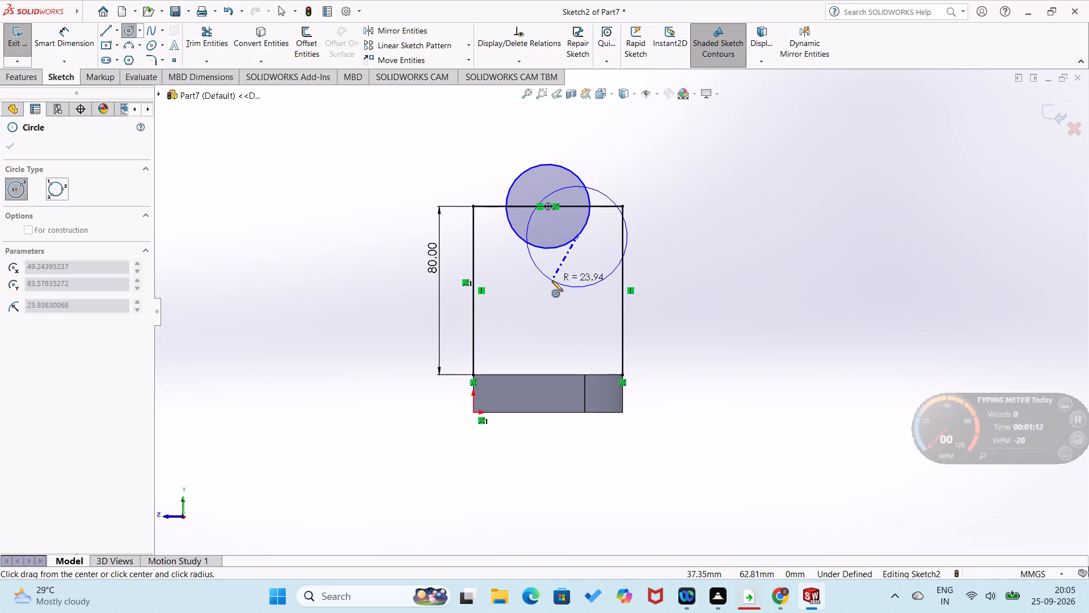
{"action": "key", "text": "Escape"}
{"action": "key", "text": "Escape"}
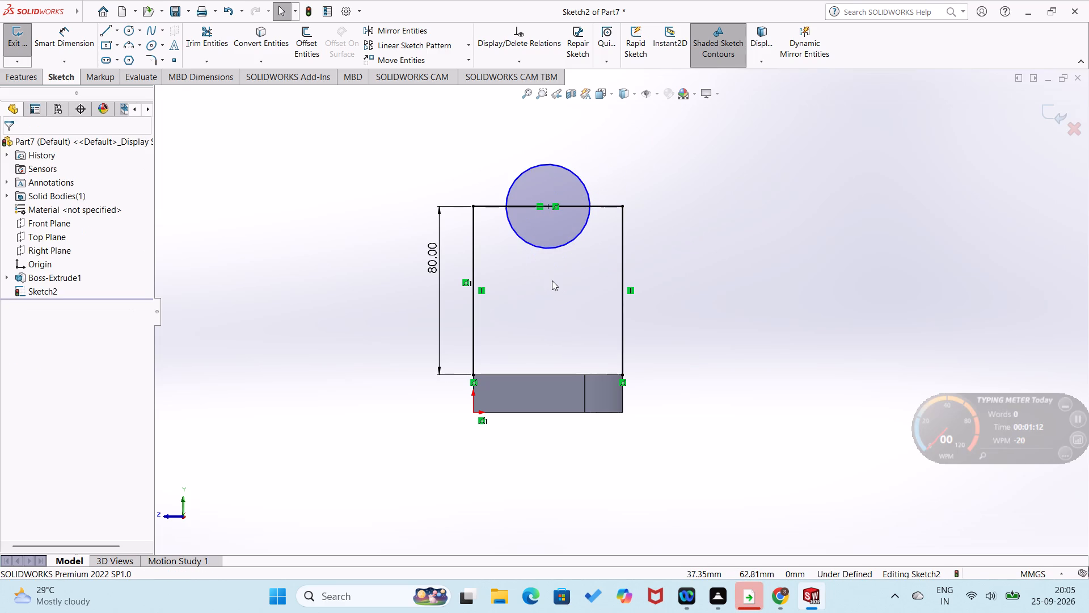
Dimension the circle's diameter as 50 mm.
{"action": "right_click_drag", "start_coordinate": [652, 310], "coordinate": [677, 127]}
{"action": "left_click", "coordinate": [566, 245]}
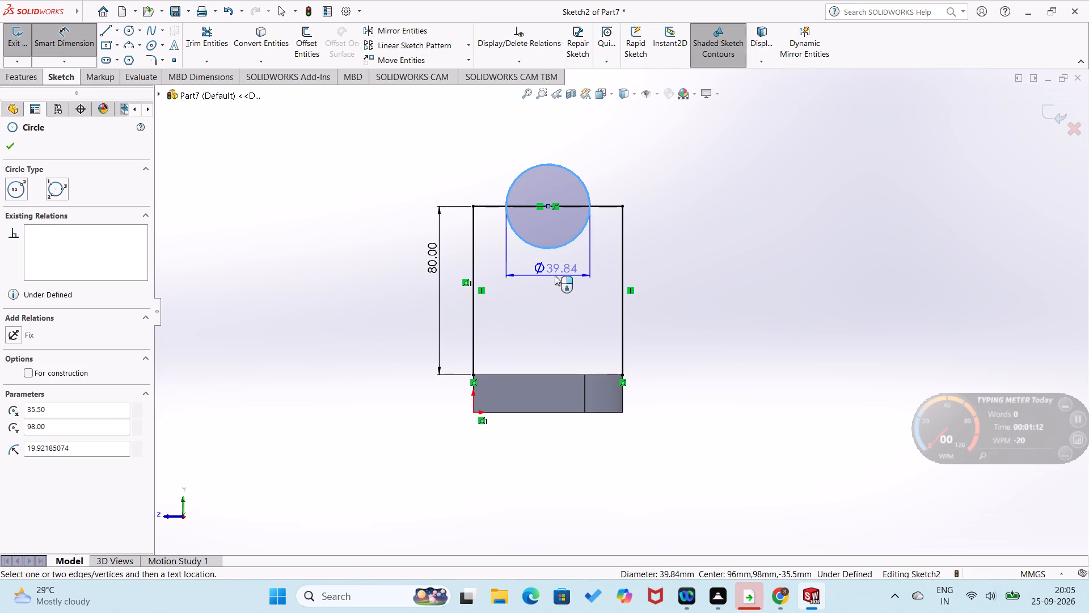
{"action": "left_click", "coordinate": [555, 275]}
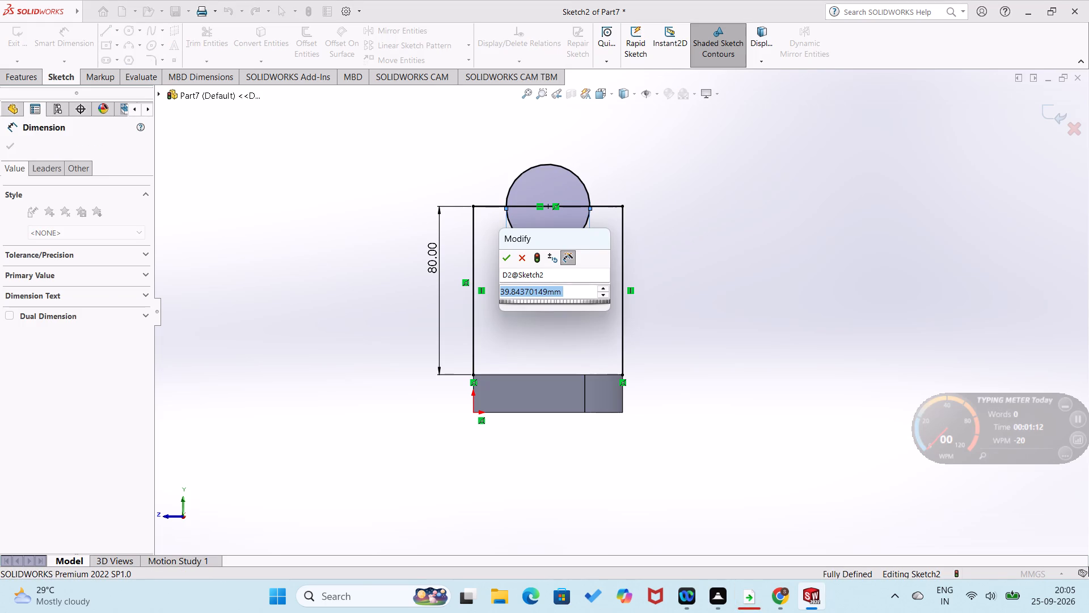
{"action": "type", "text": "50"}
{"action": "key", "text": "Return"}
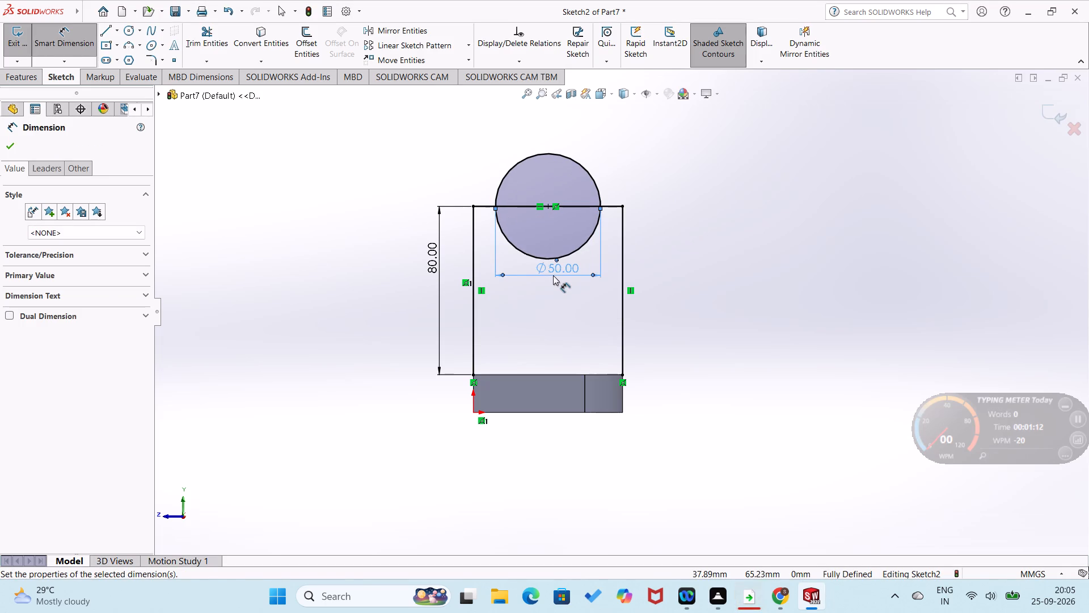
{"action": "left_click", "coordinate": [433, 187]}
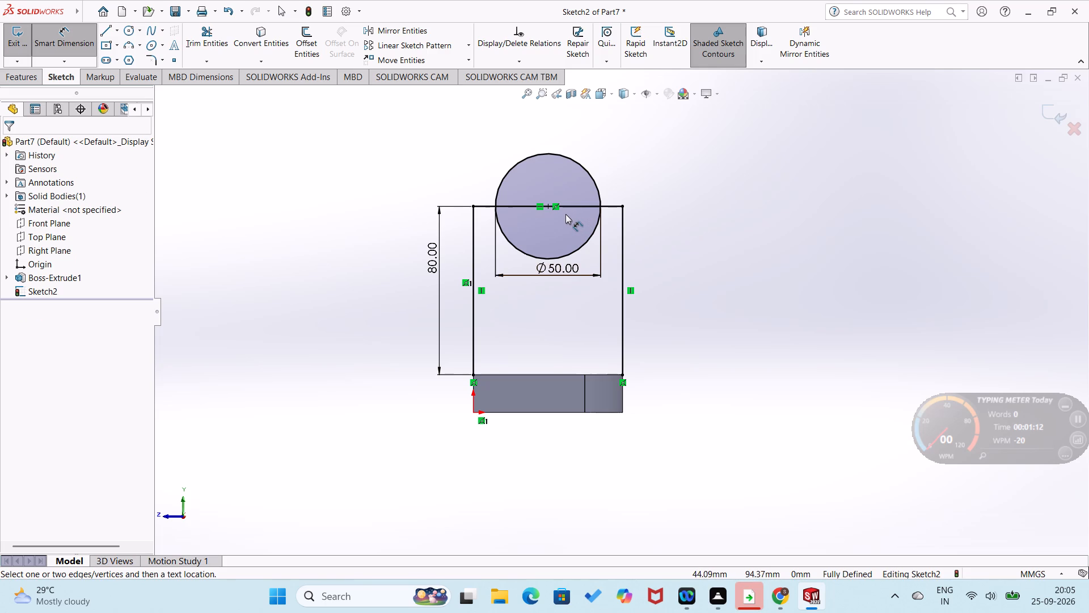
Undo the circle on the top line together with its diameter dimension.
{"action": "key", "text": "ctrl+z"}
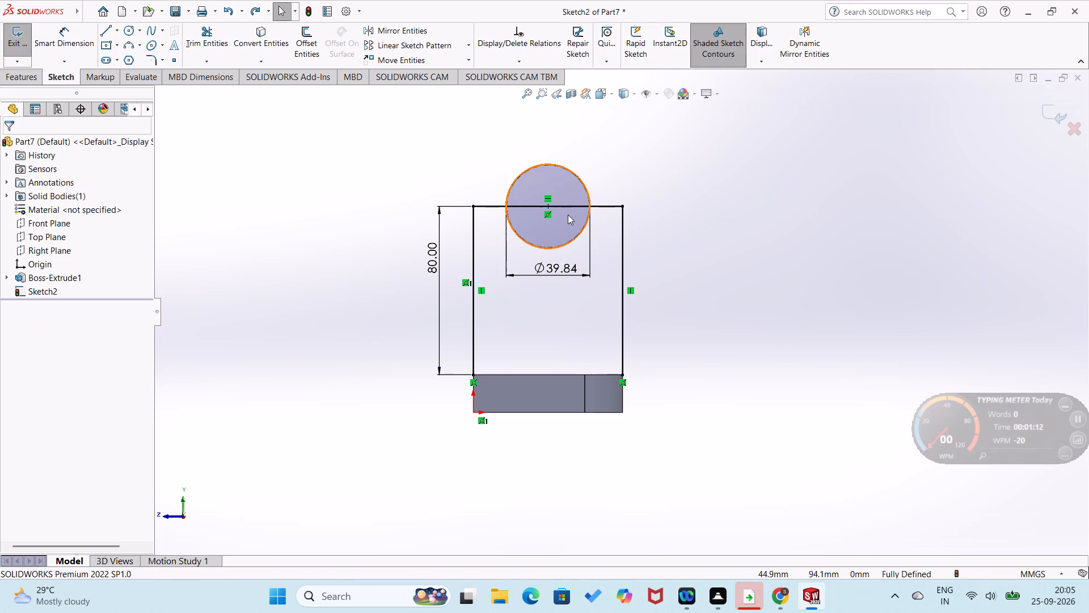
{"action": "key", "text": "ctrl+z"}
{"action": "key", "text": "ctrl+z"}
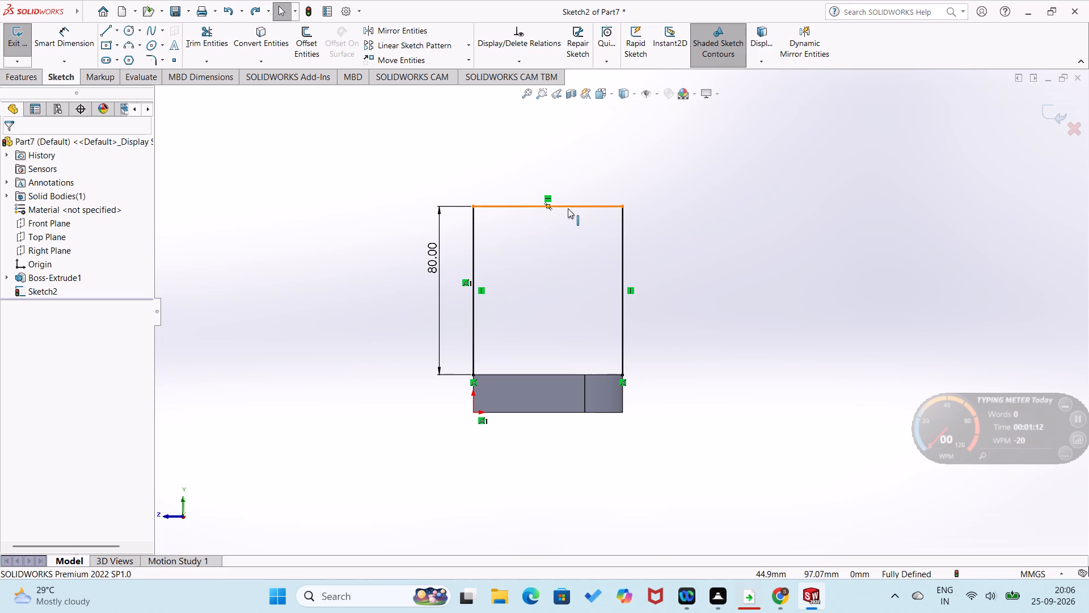
Draw a vertical line about 99 mm up from the midpoint of the top horizontal line.
{"action": "scroll", "coordinate": [568, 207], "scroll_direction": "up", "scroll_amount": 2}
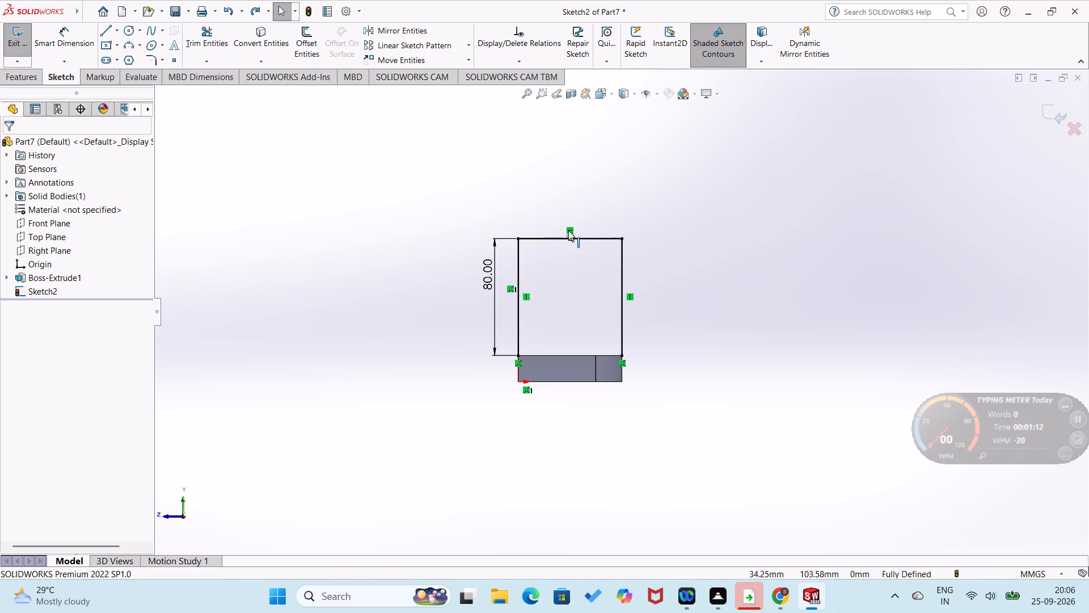
{"action": "right_click_drag", "start_coordinate": [687, 257], "coordinate": [626, 299]}
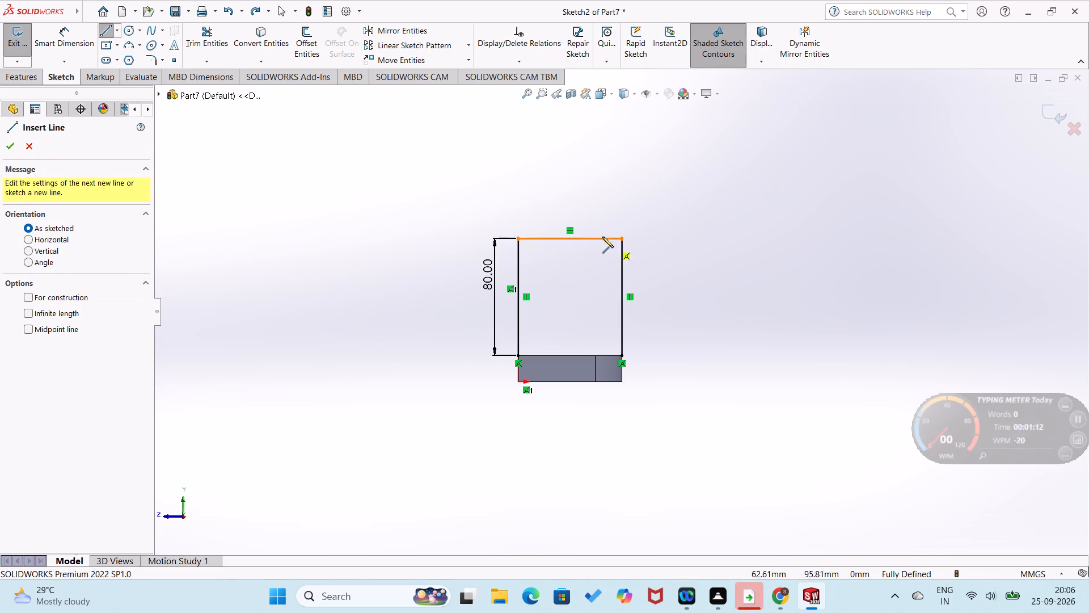
{"action": "left_click", "coordinate": [570, 237]}
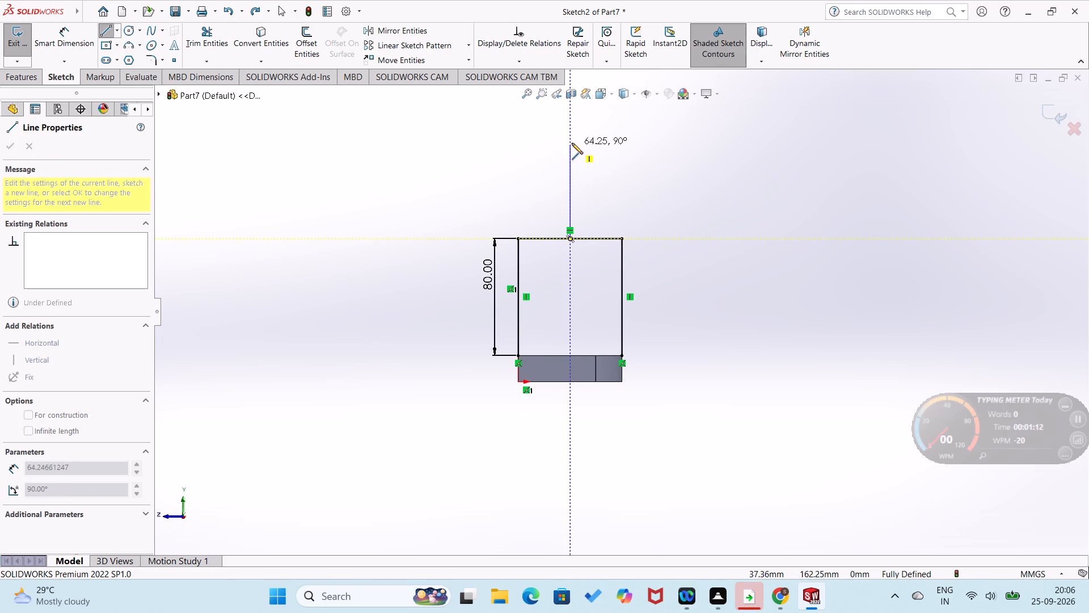
{"action": "scroll", "coordinate": [571, 140], "scroll_direction": "up", "scroll_amount": 1}
{"action": "left_click", "coordinate": [581, 131]}
Dimension the length of the central vertical line as 74 mm.
{"action": "right_click_drag", "start_coordinate": [632, 215], "coordinate": [680, 141]}
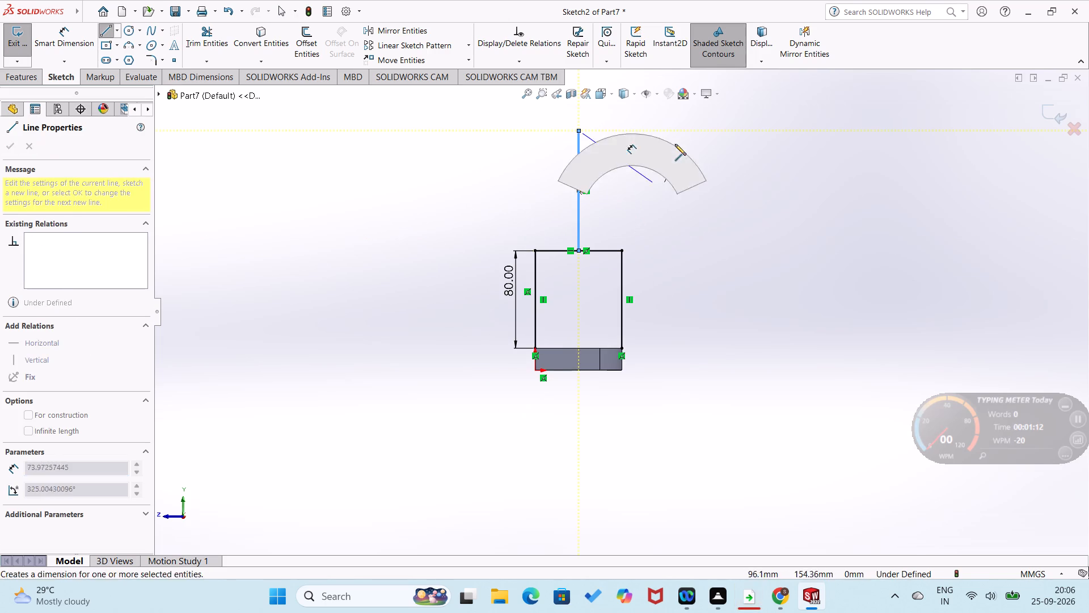
{"action": "left_click_drag", "start_coordinate": [577, 184], "coordinate": [583, 185]}
{"action": "left_click", "coordinate": [602, 190]}
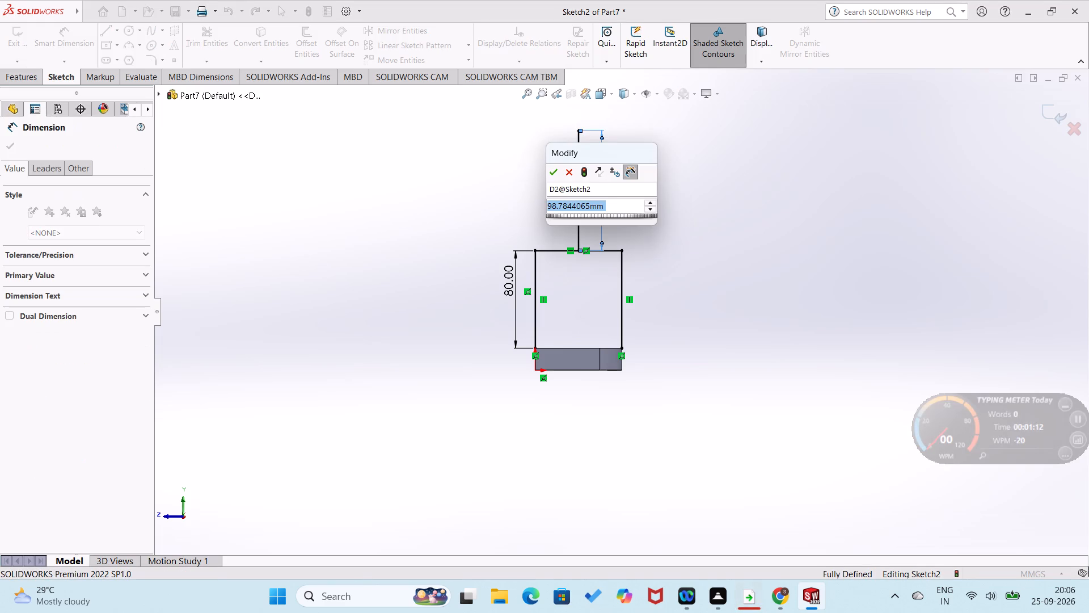
{"action": "type", "text": "74"}
{"action": "key", "text": "Return"}
{"action": "left_click", "coordinate": [609, 203]}
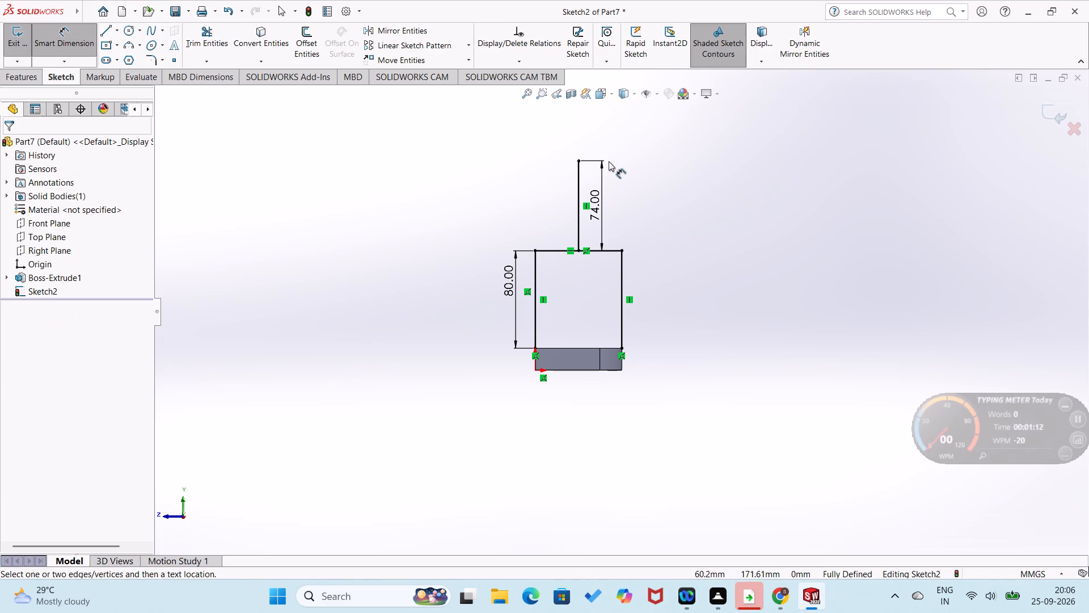
Draw two concentric circles, about 33 mm and 12 mm in diameter, centred on the upper end of the 74 mm line.
{"action": "right_click_drag", "start_coordinate": [635, 175], "coordinate": [702, 164]}
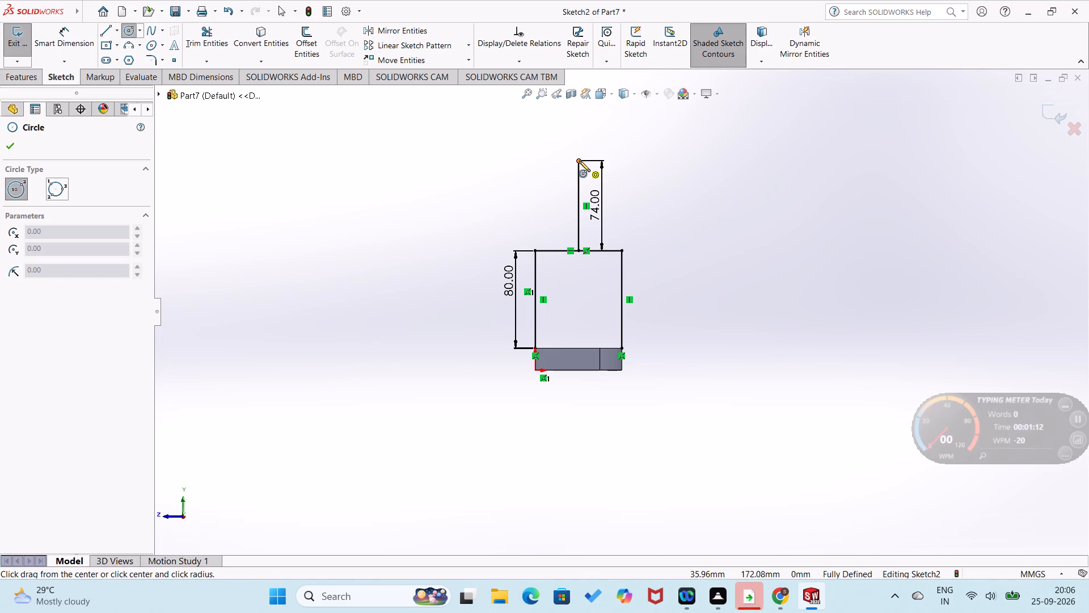
{"action": "left_click", "coordinate": [579, 161]}
{"action": "left_click", "coordinate": [590, 177]}
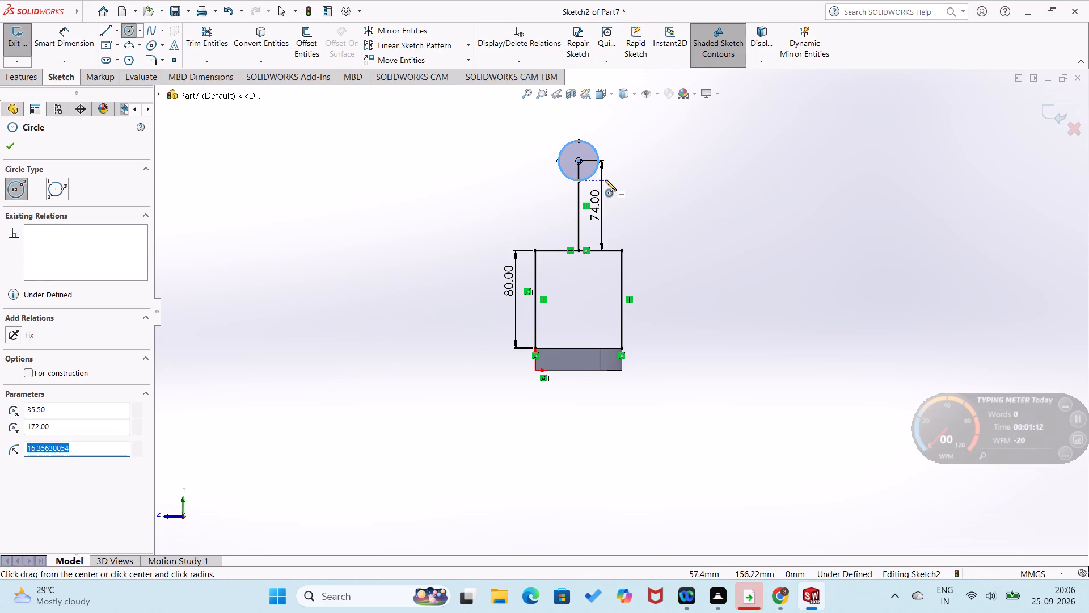
{"action": "key", "text": "Return"}
{"action": "right_click_drag", "start_coordinate": [615, 205], "coordinate": [673, 180]}
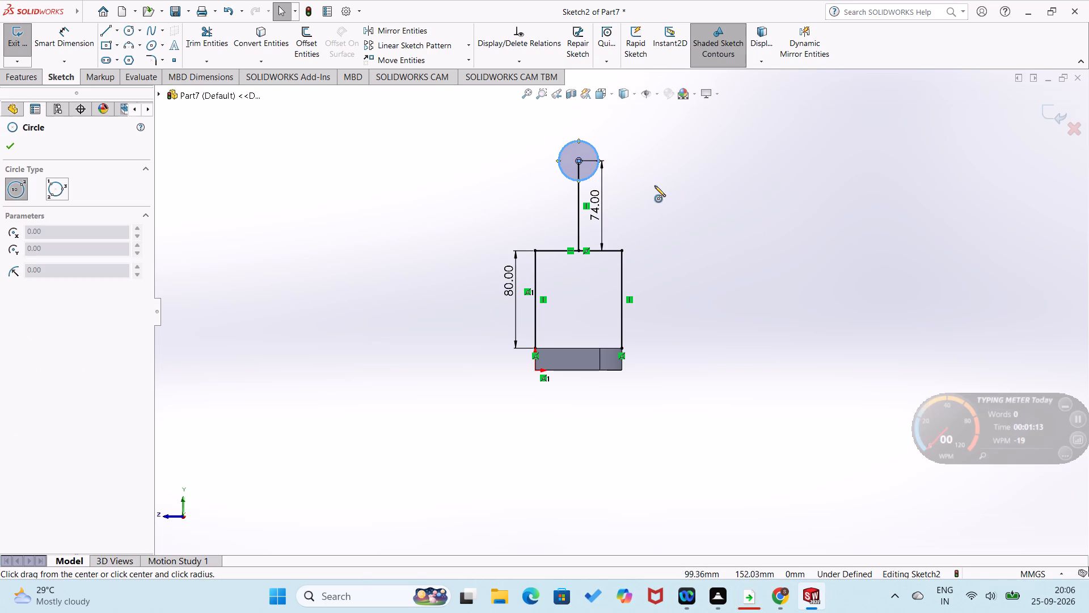
{"action": "scroll", "coordinate": [579, 167], "scroll_direction": "down", "scroll_amount": 3}
{"action": "left_click", "coordinate": [584, 180]}
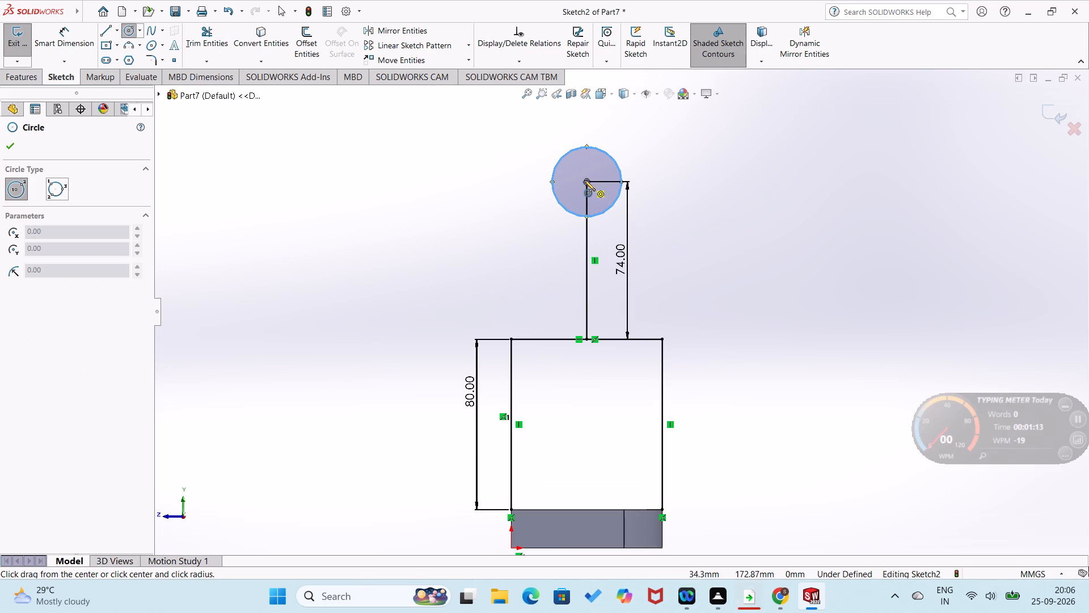
{"action": "left_click", "coordinate": [590, 194]}
Dimension the outer circle's diameter as 18+18, giving 36 mm.
{"action": "right_click_drag", "start_coordinate": [631, 221], "coordinate": [680, 148]}
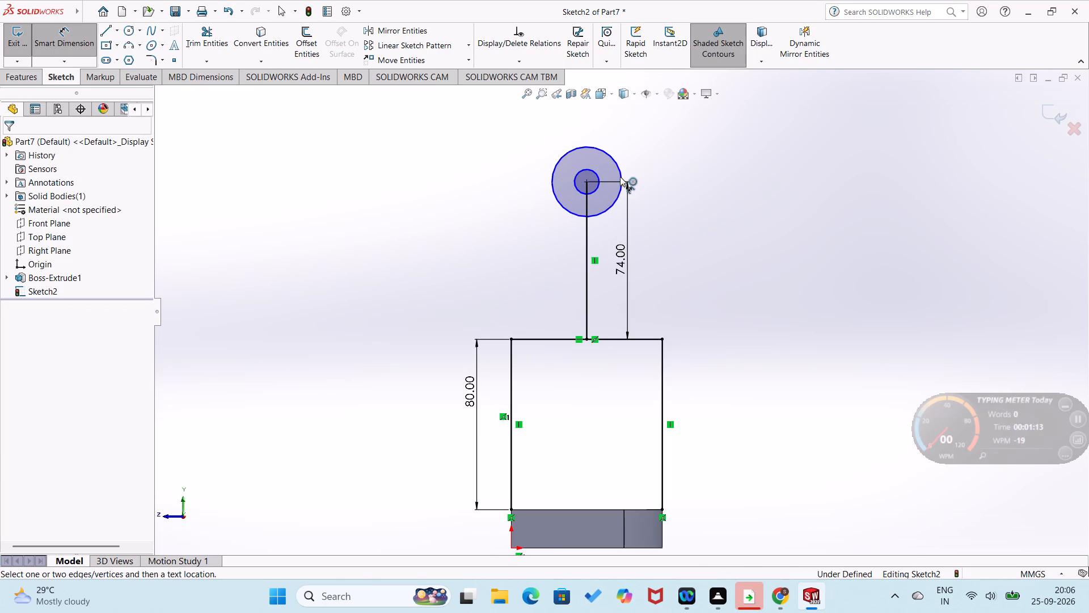
{"action": "left_click", "coordinate": [622, 179]}
{"action": "left_click", "coordinate": [638, 184]}
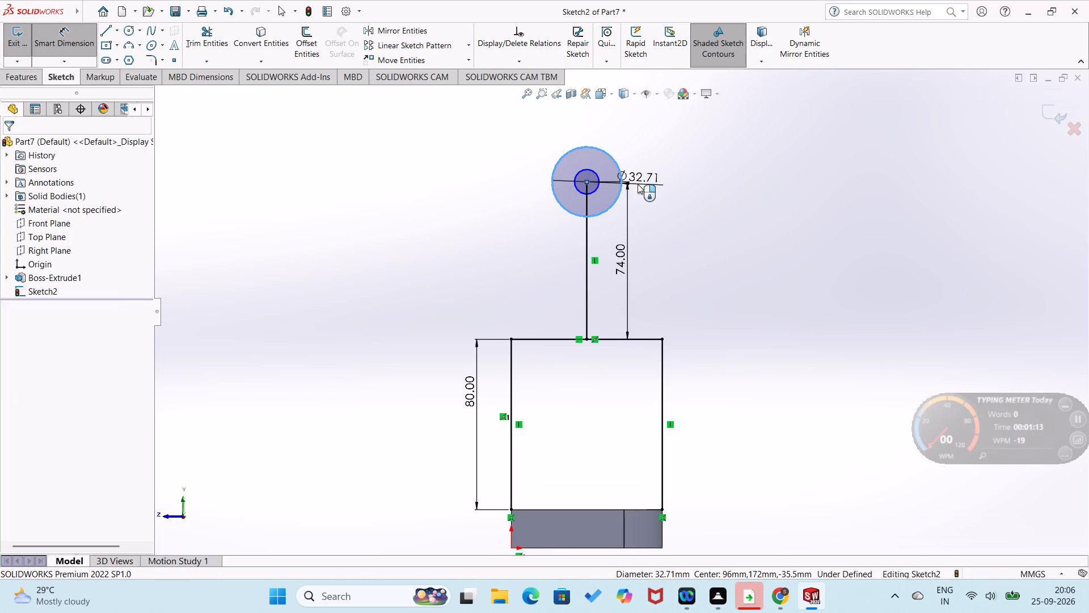
{"action": "type", "text": "18+"}
{"action": "type", "text": "18"}
{"action": "key", "text": "Return"}
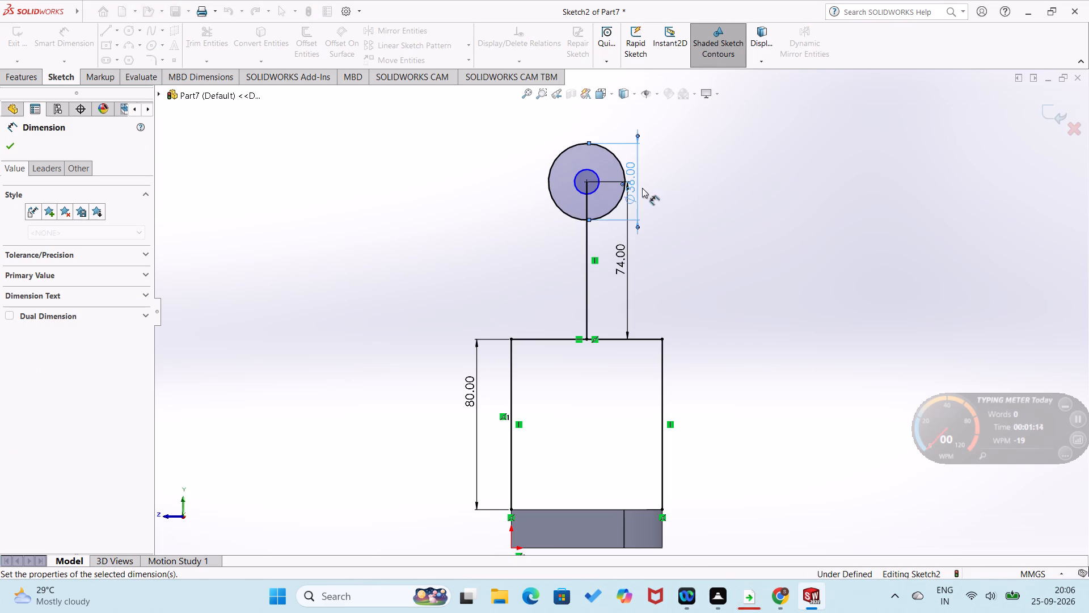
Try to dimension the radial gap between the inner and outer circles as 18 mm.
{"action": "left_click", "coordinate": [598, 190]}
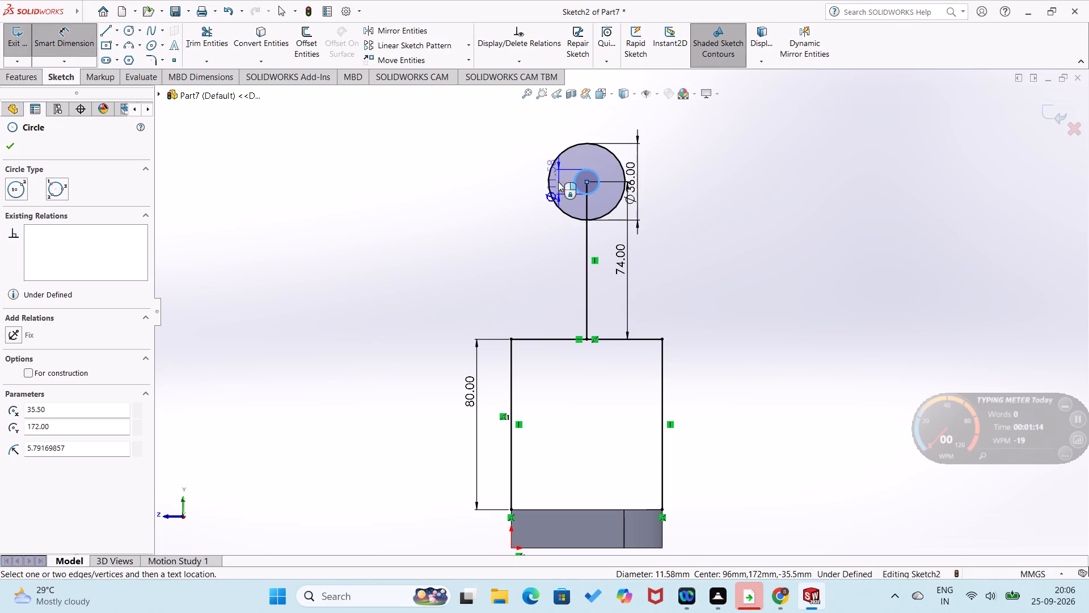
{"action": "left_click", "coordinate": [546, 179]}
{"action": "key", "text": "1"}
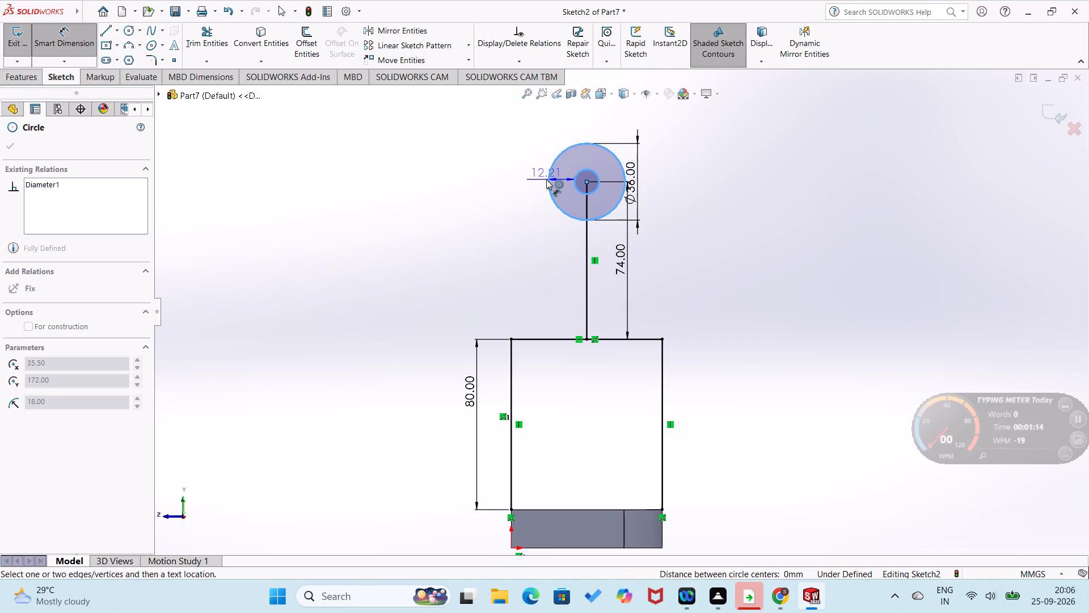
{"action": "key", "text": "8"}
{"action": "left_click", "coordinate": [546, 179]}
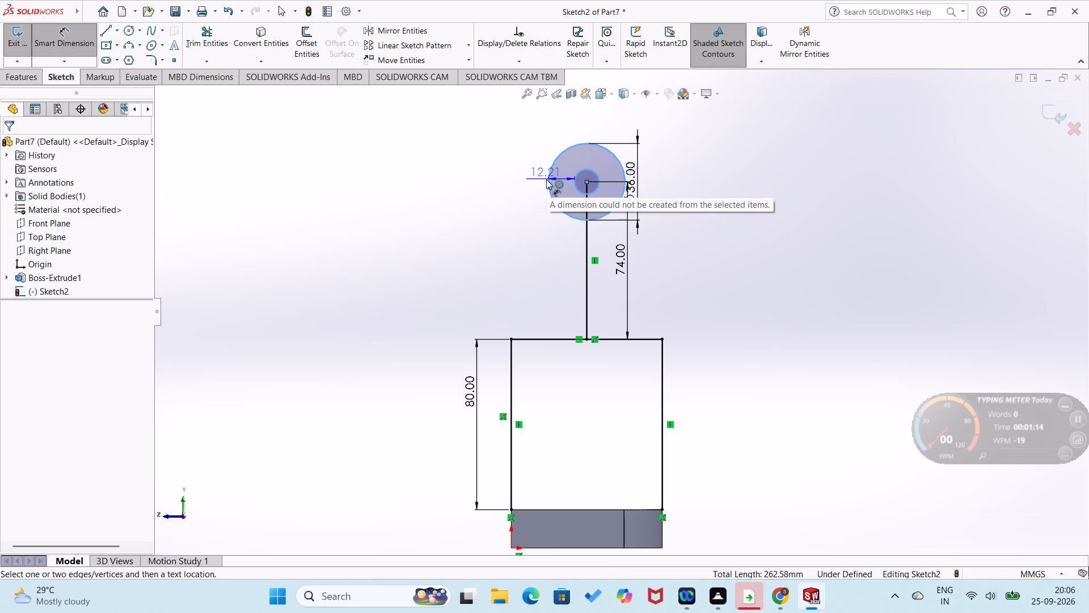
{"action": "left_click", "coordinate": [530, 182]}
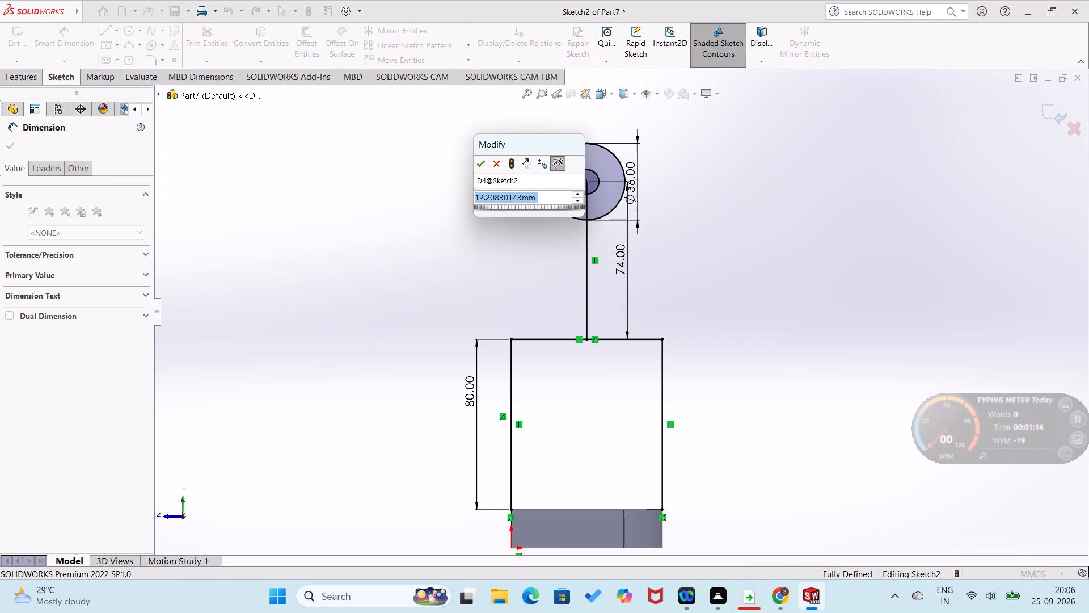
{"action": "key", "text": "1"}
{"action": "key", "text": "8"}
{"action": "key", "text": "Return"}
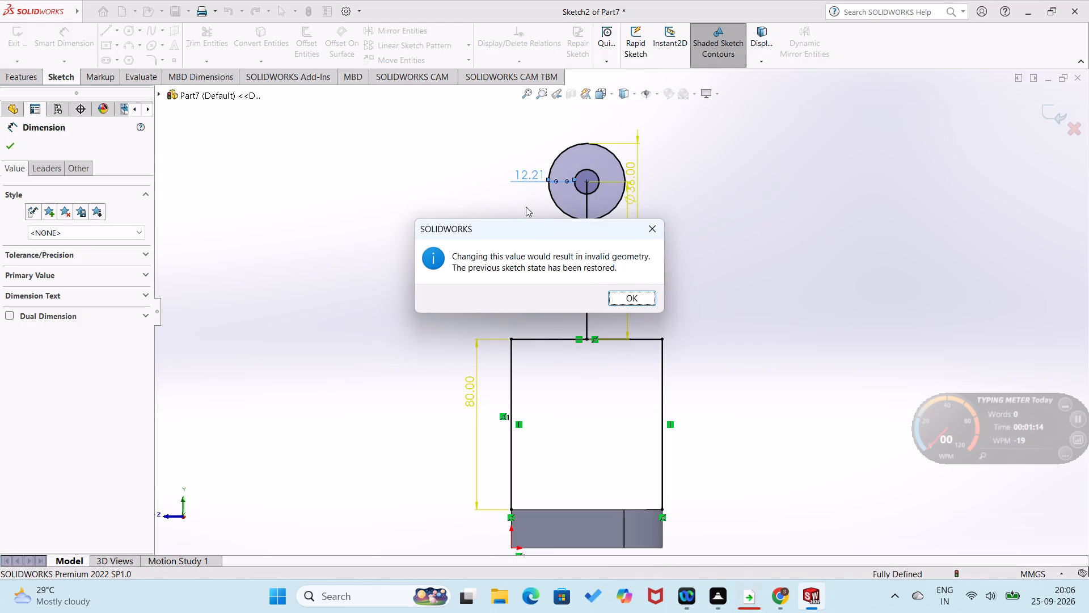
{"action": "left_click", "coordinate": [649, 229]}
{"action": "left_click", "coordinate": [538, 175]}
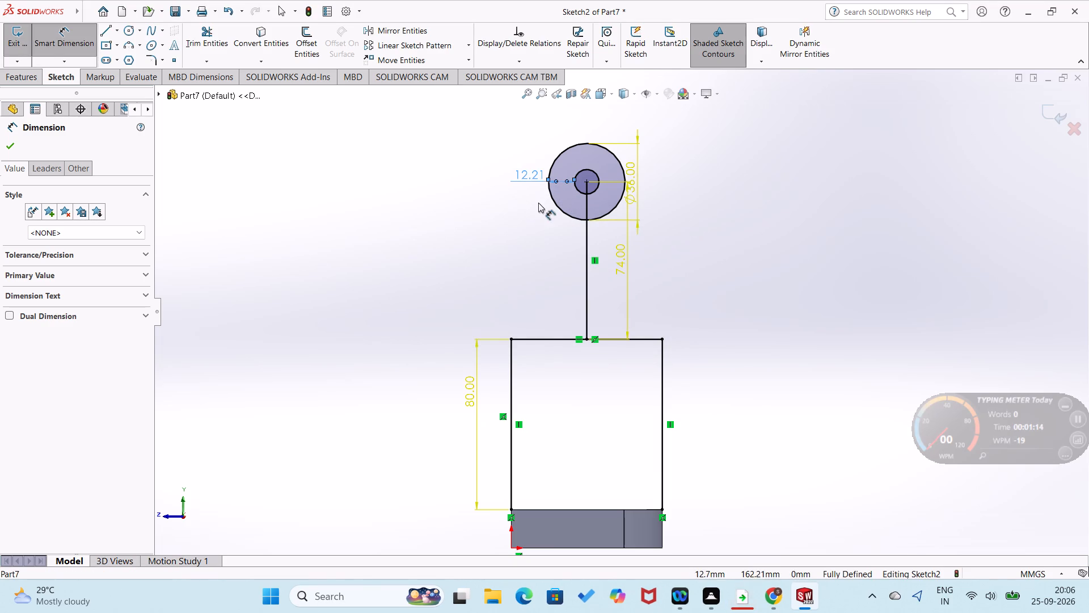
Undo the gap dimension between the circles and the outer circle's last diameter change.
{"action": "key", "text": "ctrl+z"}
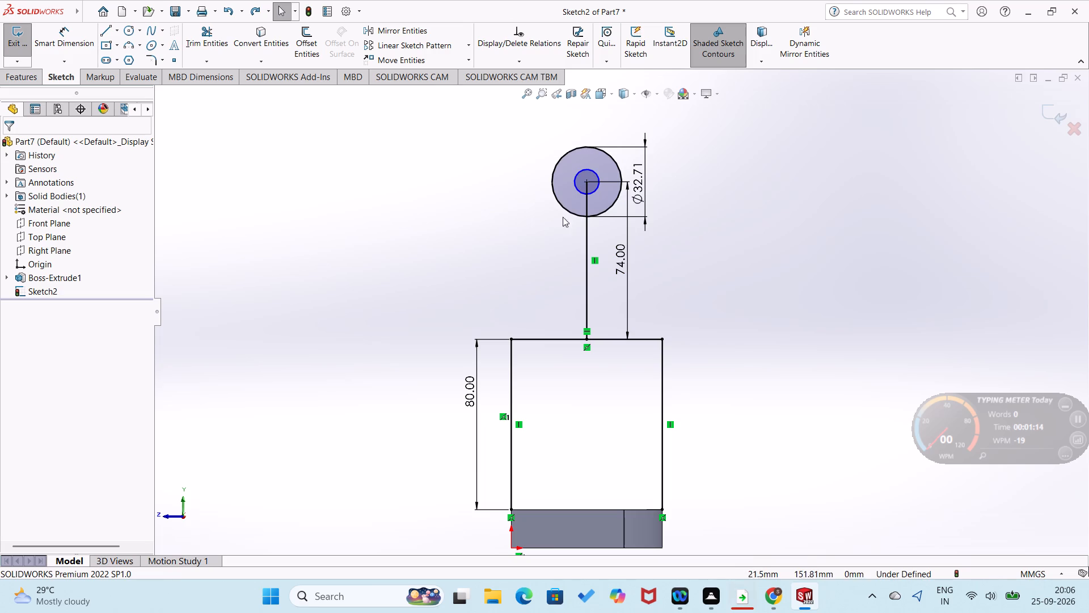
Dimension the inner circle's diameter as 18 mm.
{"action": "right_click_drag", "start_coordinate": [526, 254], "coordinate": [540, 177]}
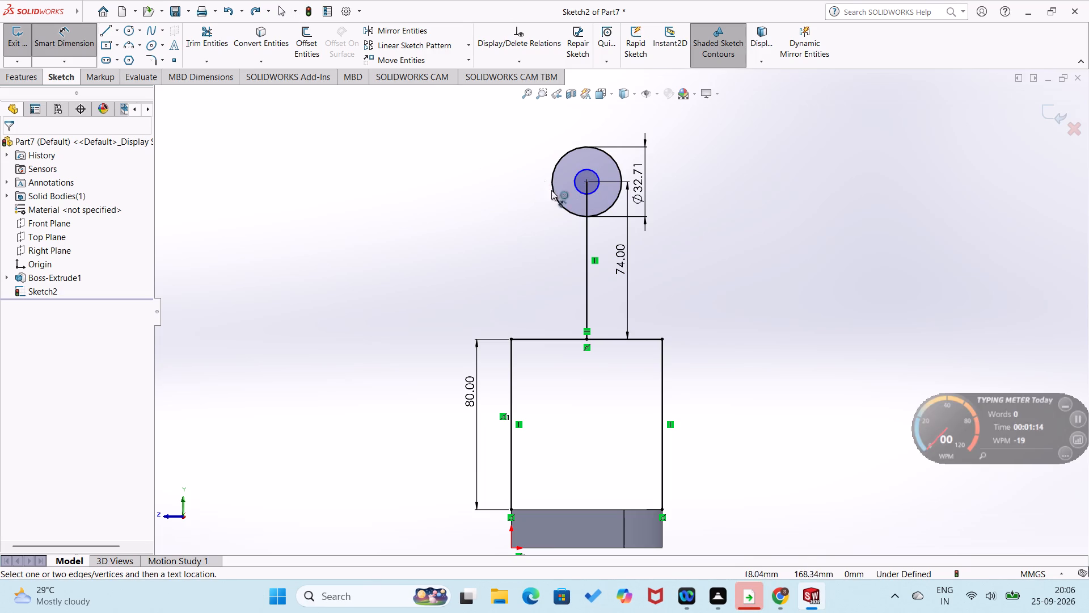
{"action": "left_click", "coordinate": [577, 190]}
{"action": "left_click", "coordinate": [534, 188]}
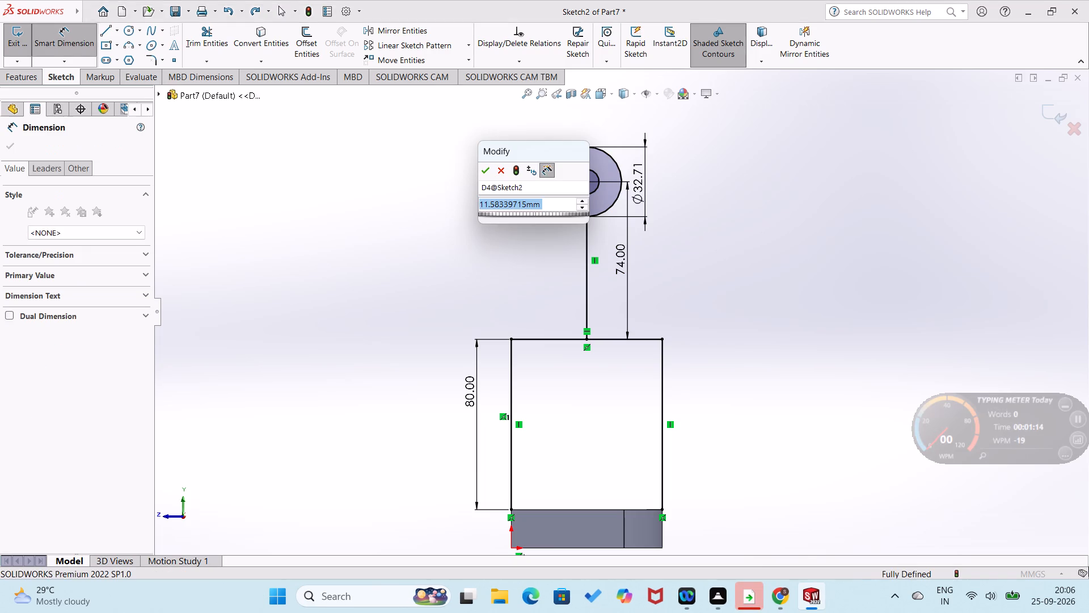
{"action": "type", "text": "18"}
{"action": "key", "text": "Return"}
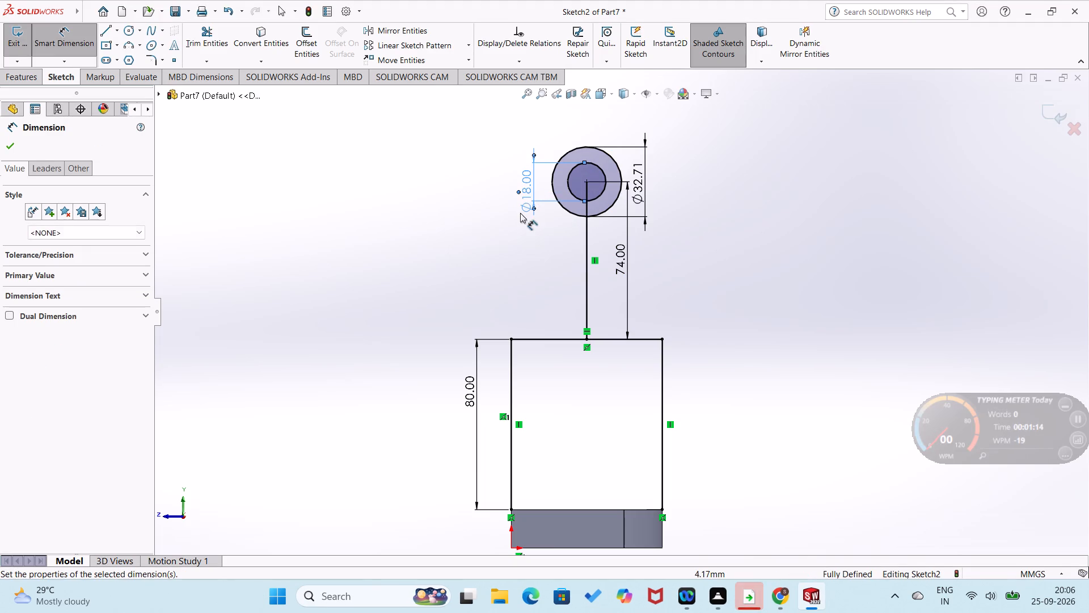
{"action": "left_click", "coordinate": [518, 219]}
Draw two slanted lines joining the outer circle's horizontal quadrant points to the upper ends of the profile's vertical sides.
{"action": "right_click_drag", "start_coordinate": [715, 261], "coordinate": [669, 290]}
{"action": "left_click", "coordinate": [622, 183]}
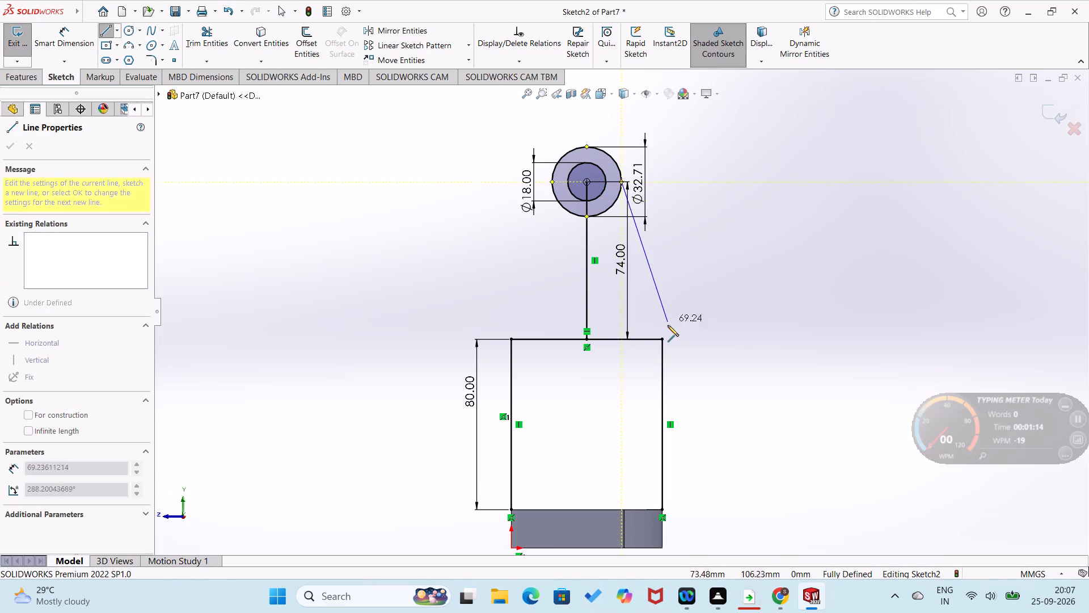
{"action": "left_click", "coordinate": [662, 341]}
{"action": "right_click_drag", "start_coordinate": [680, 363], "coordinate": [718, 263]}
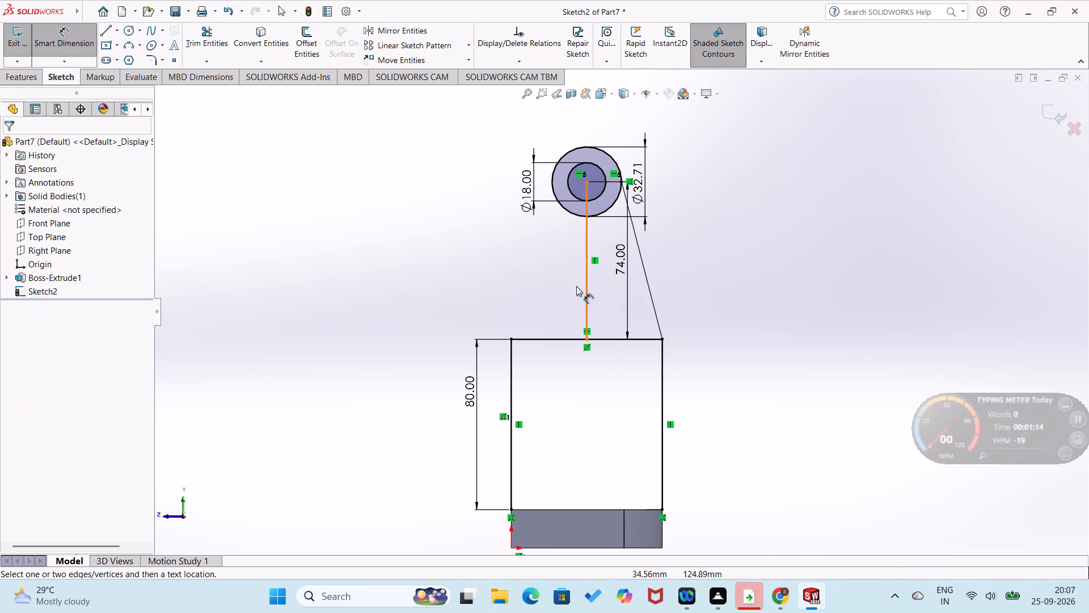
{"action": "right_click_drag", "start_coordinate": [560, 254], "coordinate": [510, 269]}
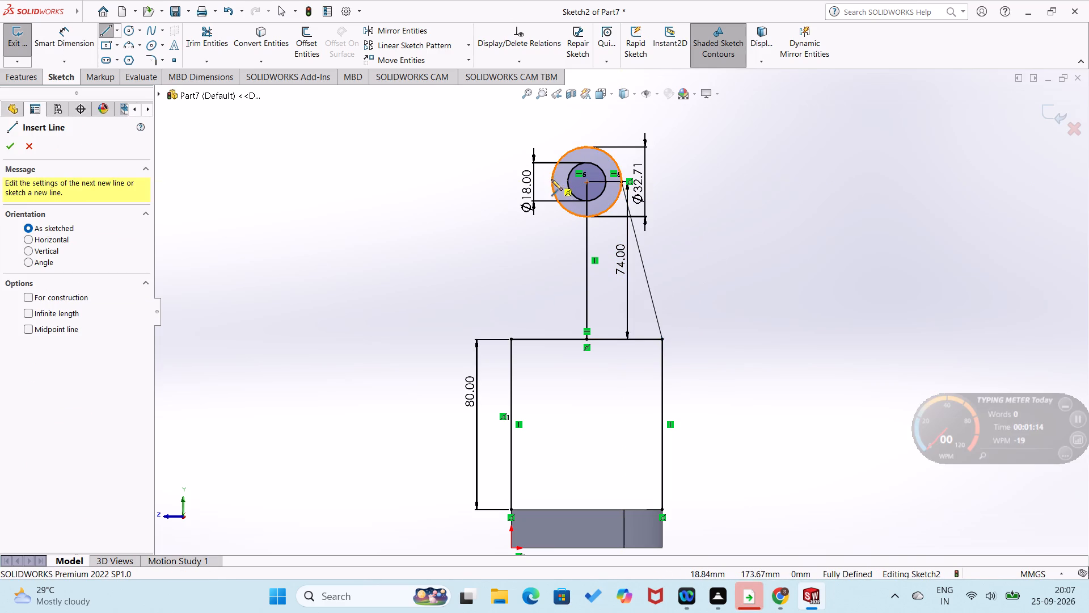
{"action": "left_click", "coordinate": [550, 182]}
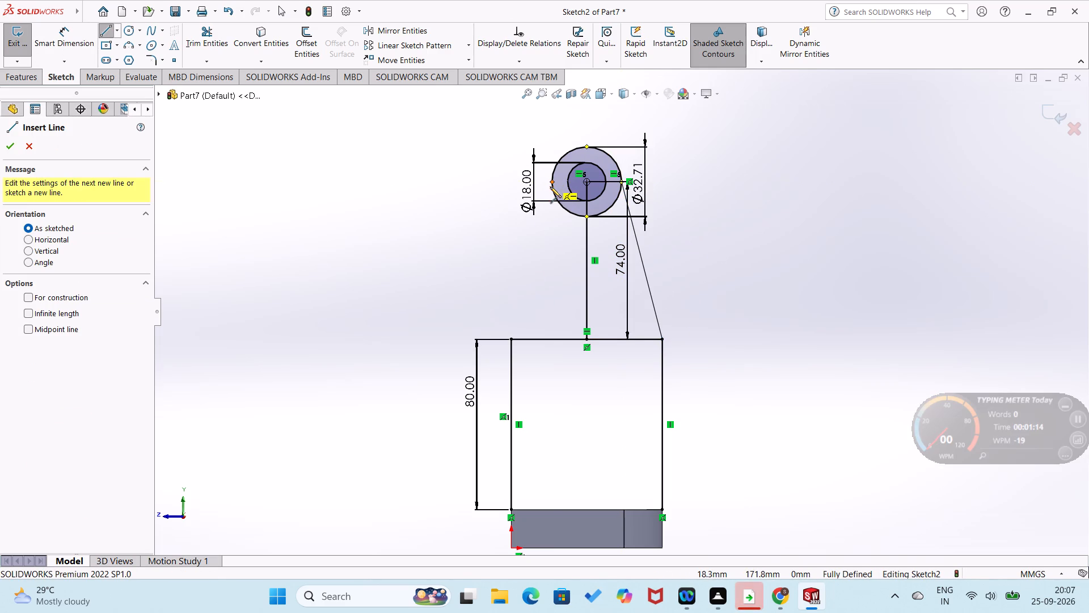
{"action": "left_click", "coordinate": [513, 339]}
{"action": "right_click_drag", "start_coordinate": [495, 355], "coordinate": [528, 234]}
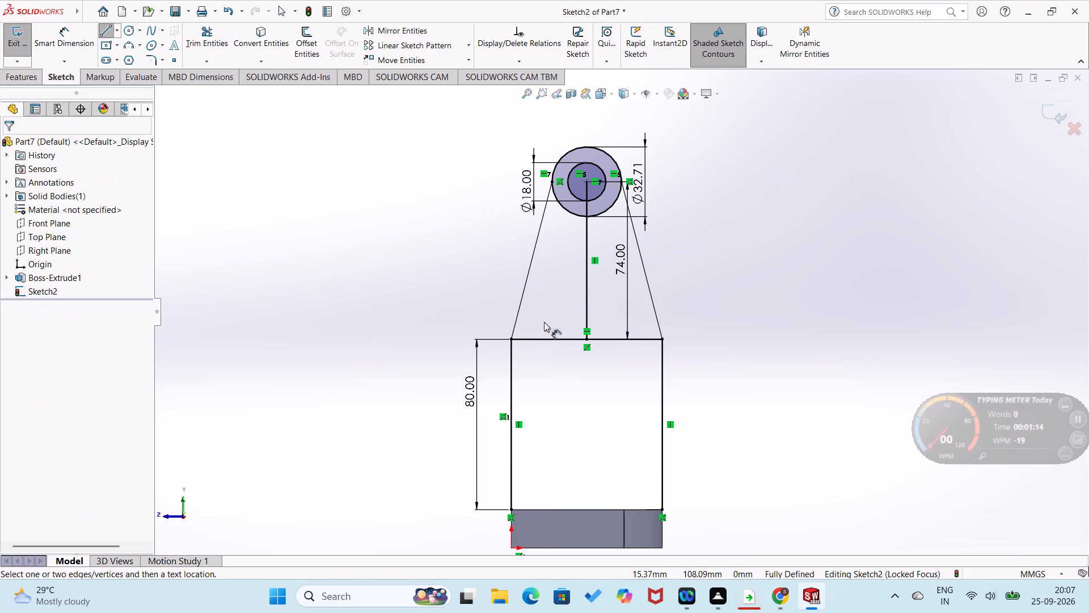
{"action": "key", "text": "Escape"}
Delete the horizontal line joining the upper ends of the two vertical sides.
{"action": "left_click", "coordinate": [551, 339]}
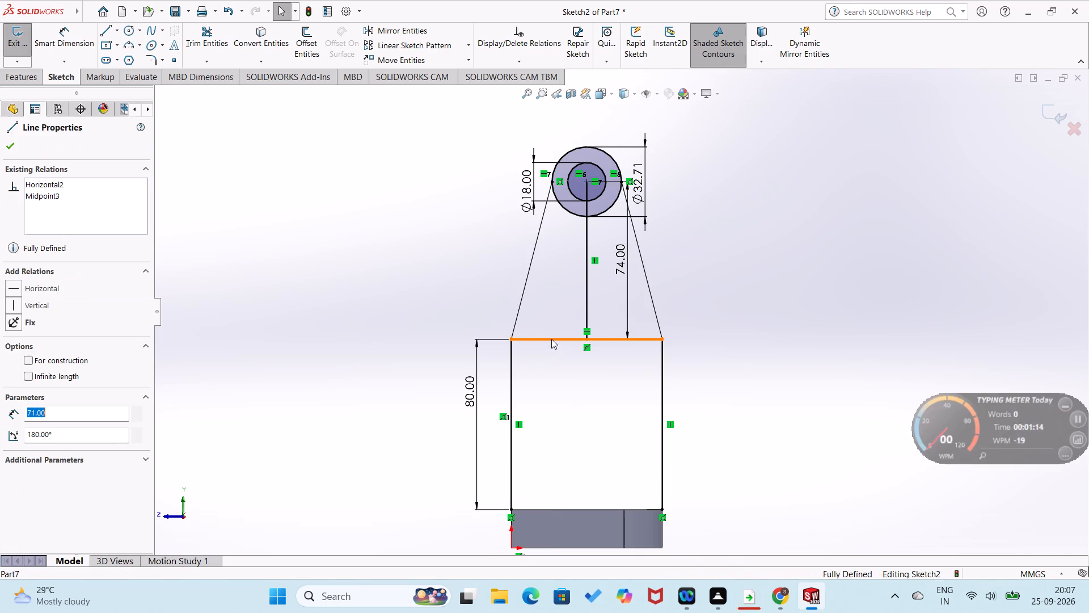
{"action": "key", "text": "Delete"}
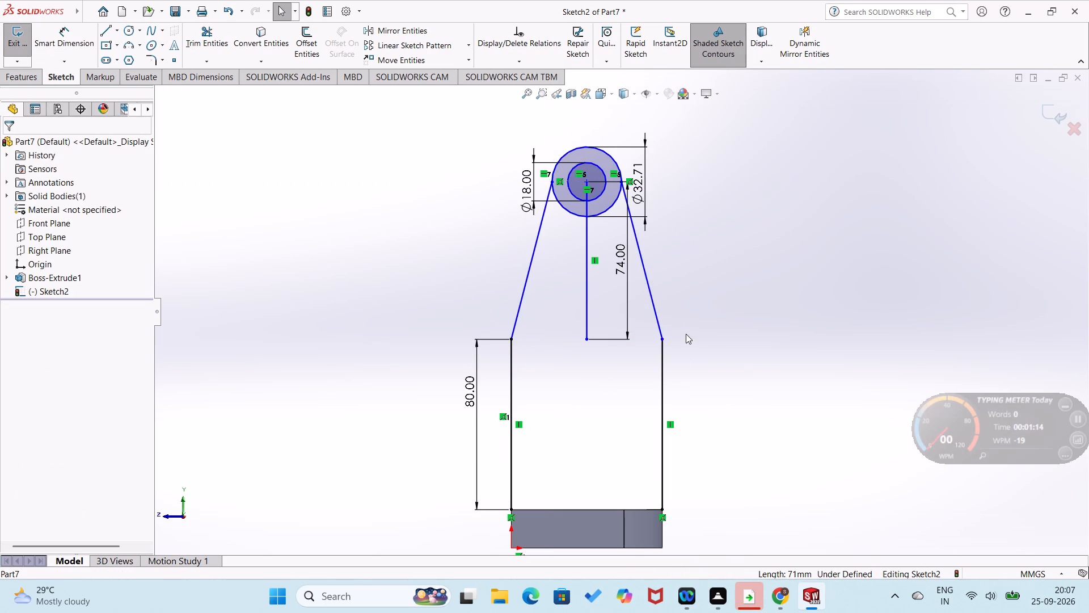
Dimension the vertical distance between the right slanted line's endpoints as 74 mm.
{"action": "right_click_drag", "start_coordinate": [729, 329], "coordinate": [755, 252]}
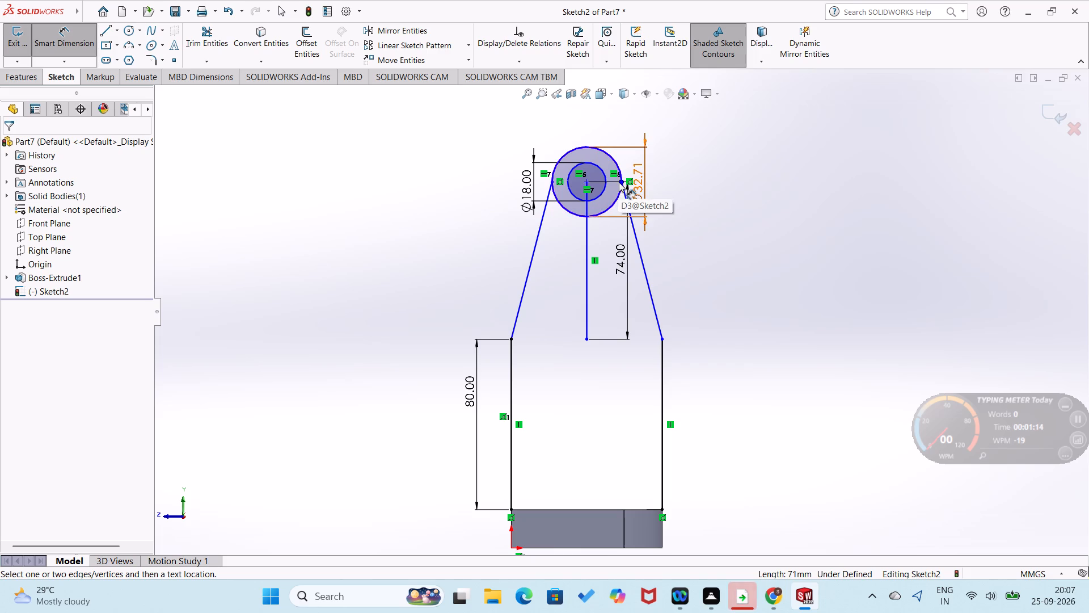
{"action": "left_click", "coordinate": [621, 182]}
{"action": "left_click", "coordinate": [662, 338]}
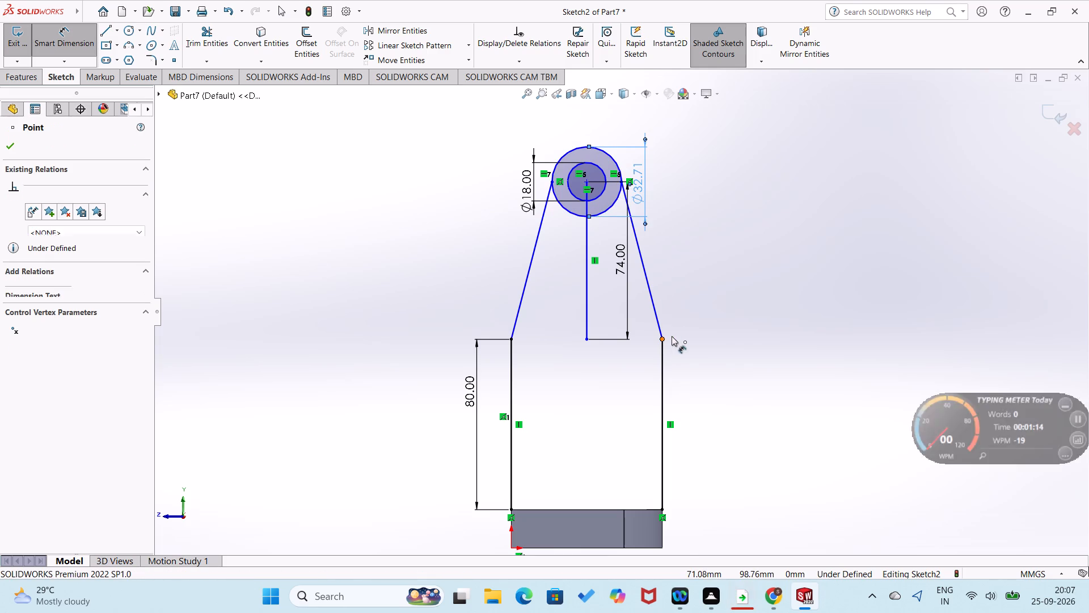
{"action": "left_click", "coordinate": [621, 180]}
{"action": "left_click", "coordinate": [684, 230]}
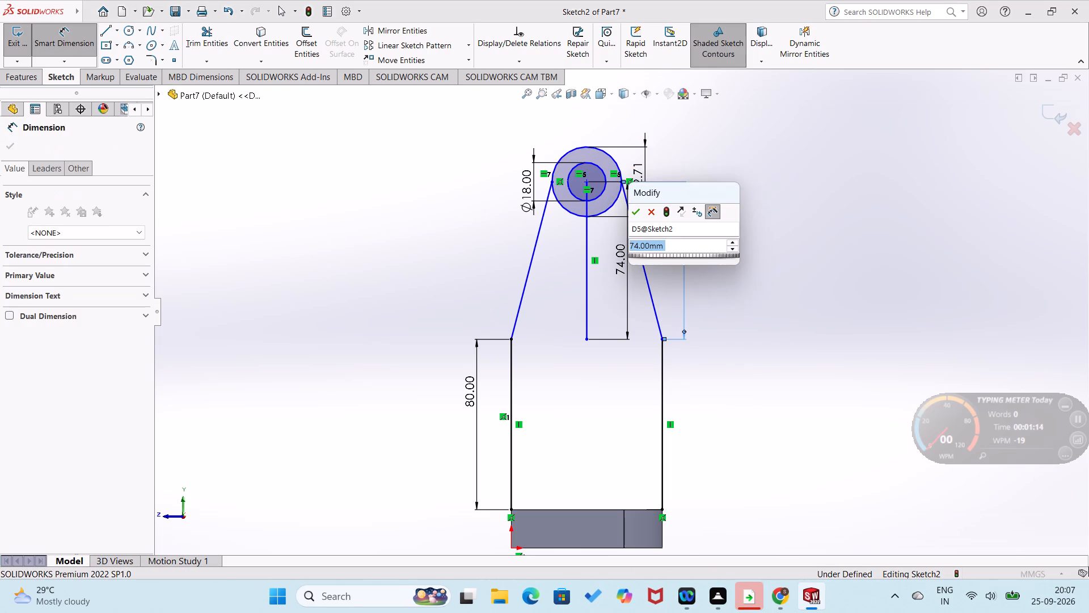
{"action": "left_click", "coordinate": [634, 215]}
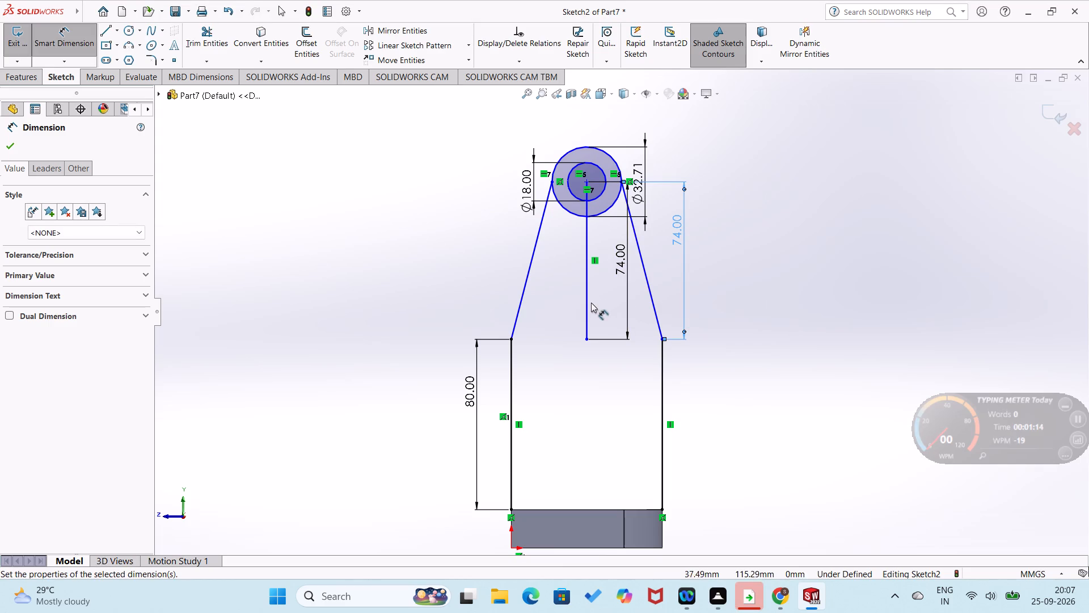
Delete the vertical centre line running down from the circles' centre.
{"action": "left_click", "coordinate": [588, 304]}
{"action": "key", "text": "Delete"}
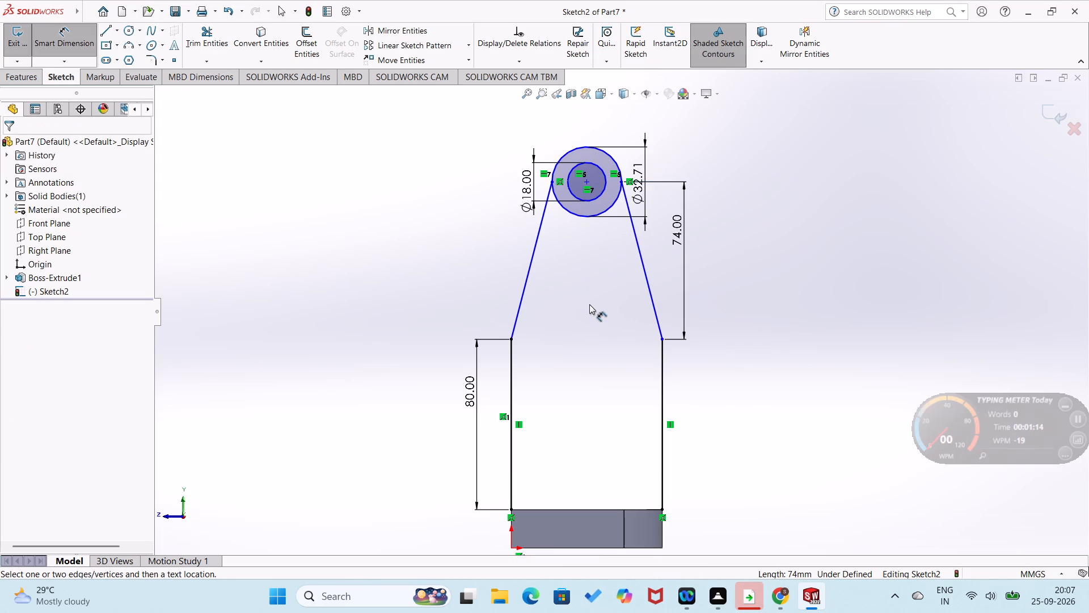
Dimension the circles' centre 74 mm above the upper end of the left vertical side.
{"action": "right_click_drag", "start_coordinate": [589, 306], "coordinate": [614, 242]}
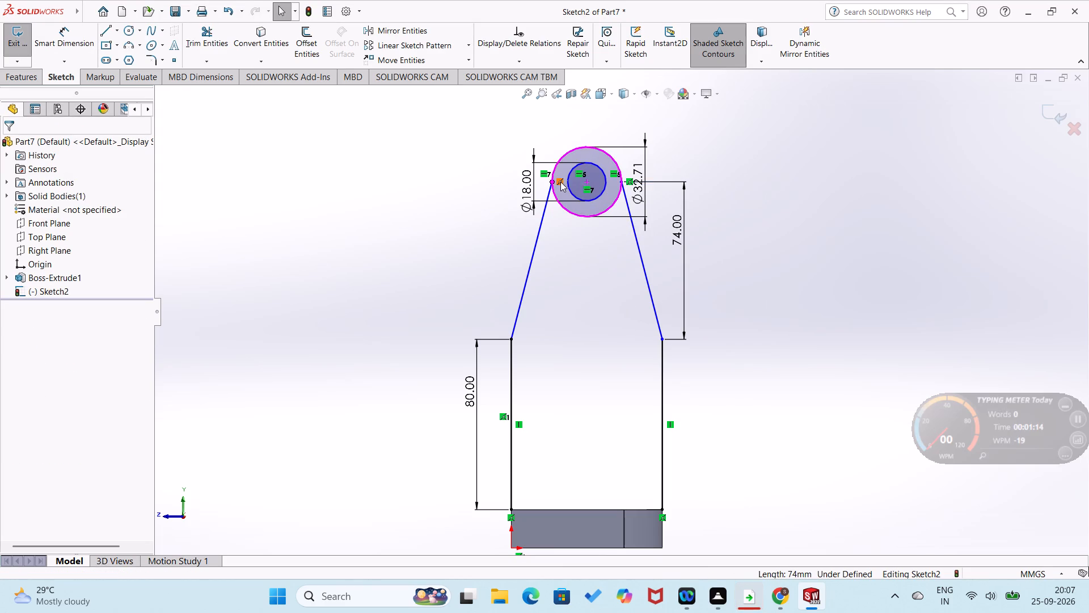
{"action": "left_click", "coordinate": [588, 181]}
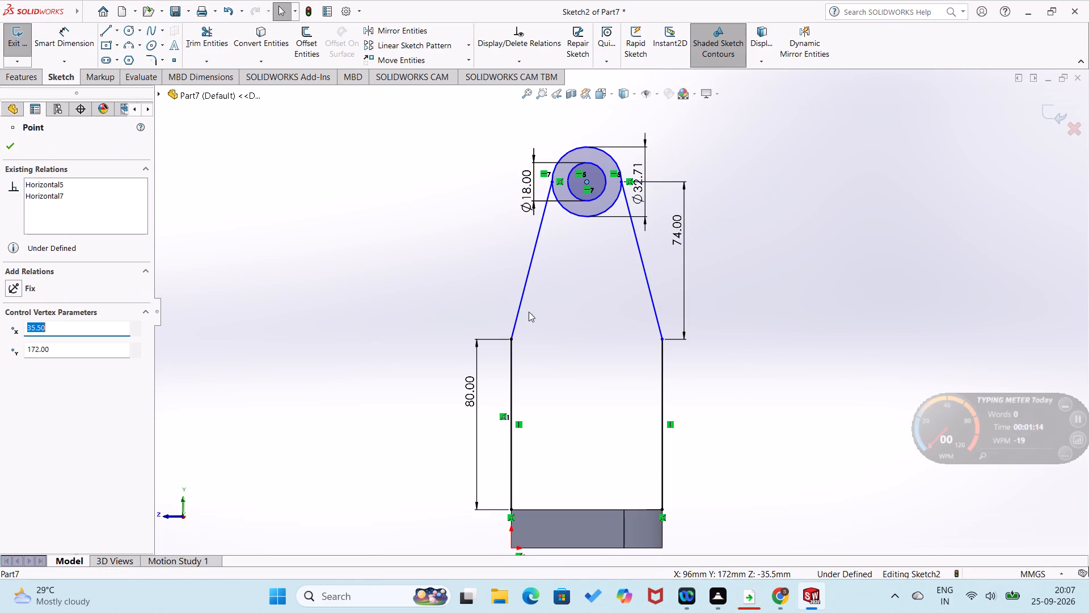
{"action": "left_click", "coordinate": [513, 338]}
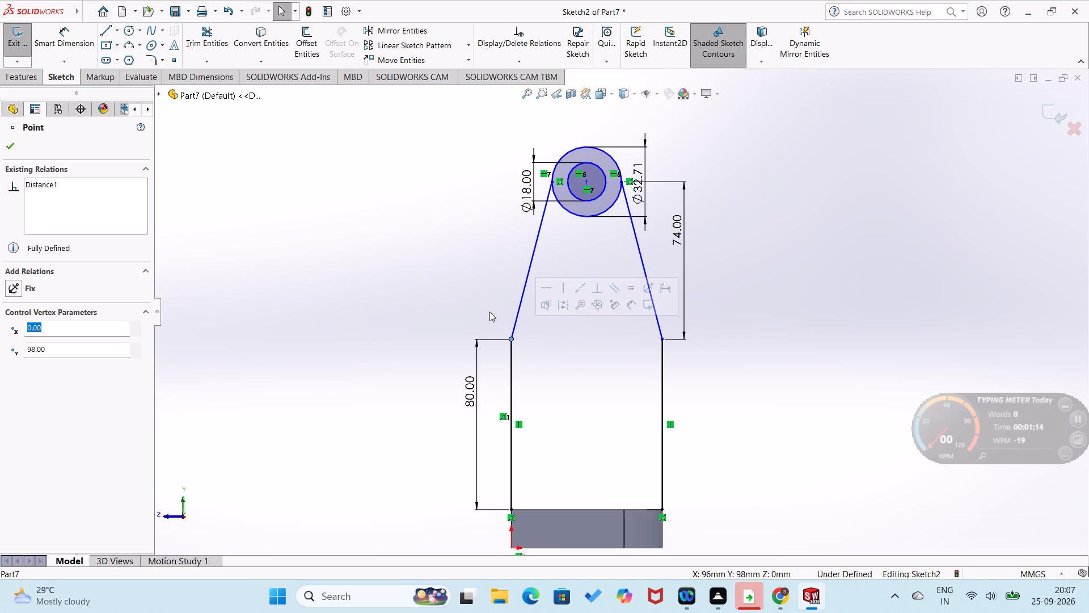
{"action": "left_click", "coordinate": [585, 180]}
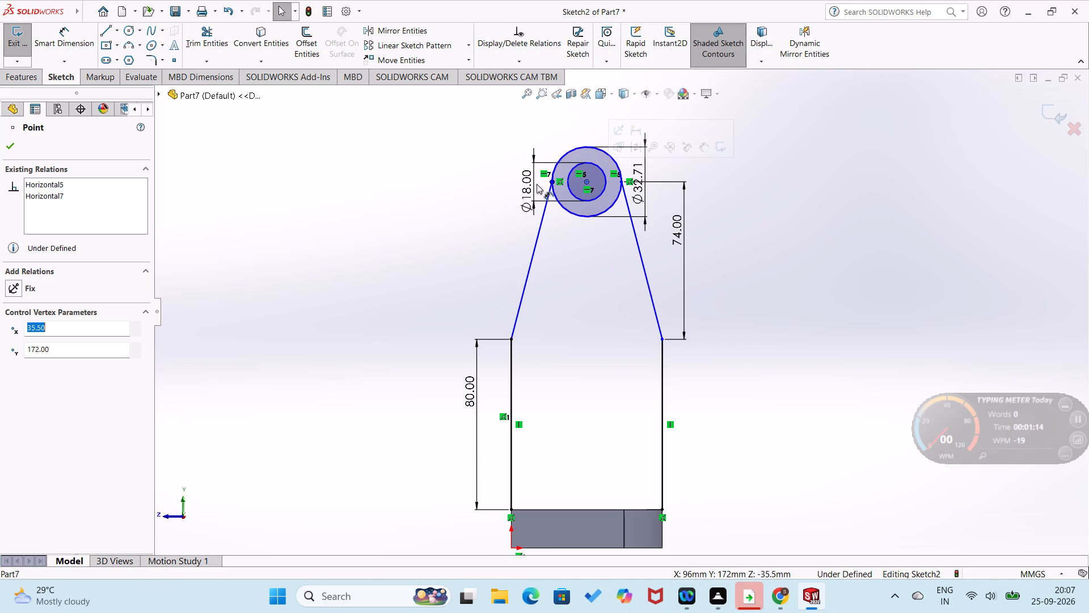
{"action": "right_click_drag", "start_coordinate": [445, 239], "coordinate": [493, 136]}
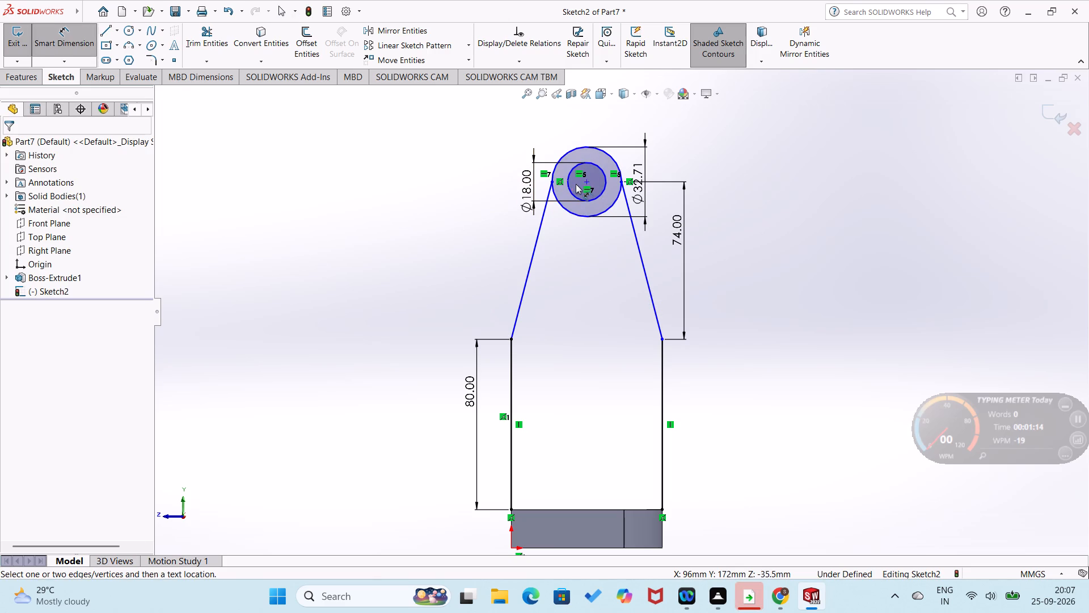
{"action": "left_click", "coordinate": [584, 181]}
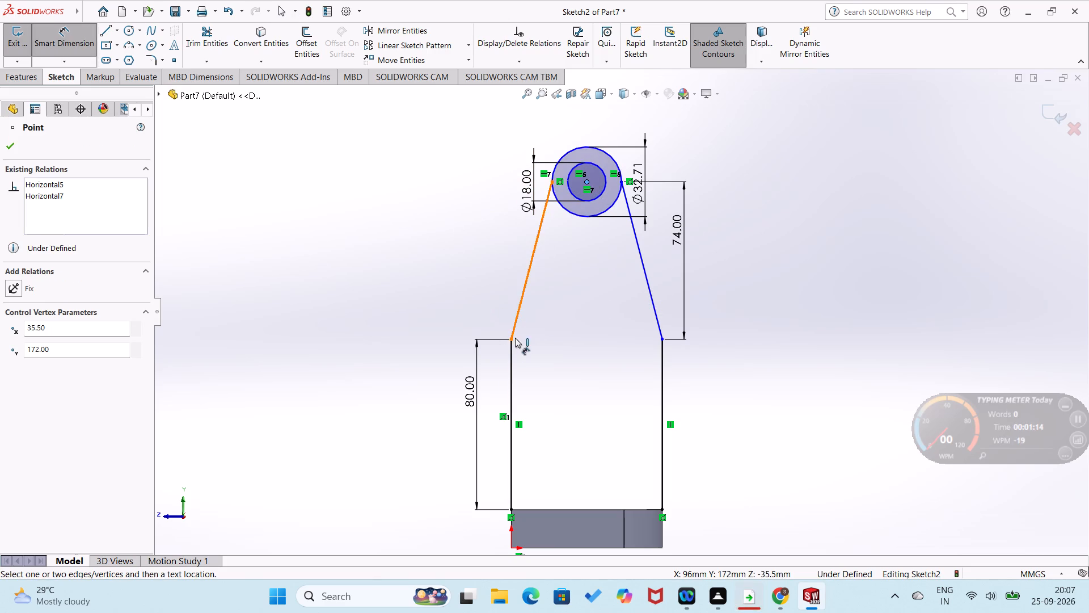
{"action": "left_click", "coordinate": [509, 338]}
{"action": "left_click", "coordinate": [491, 302]}
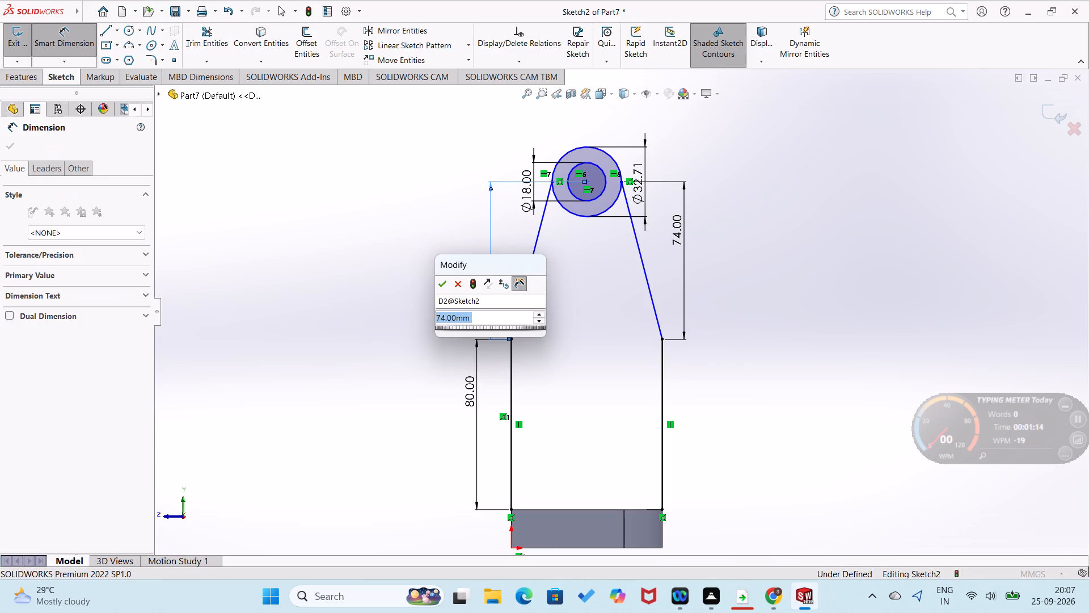
{"action": "left_click", "coordinate": [445, 278]}
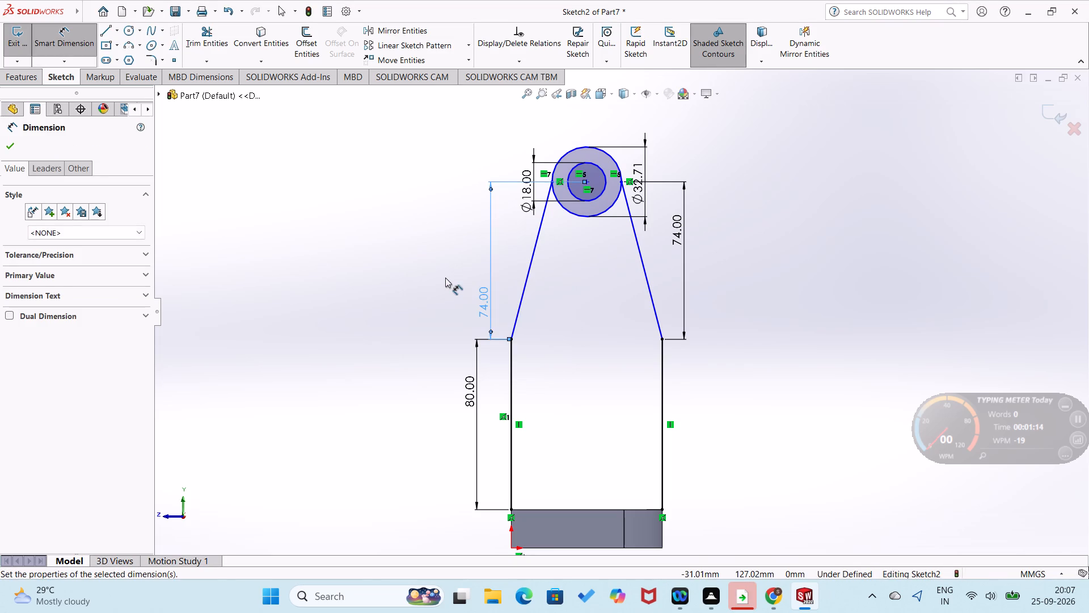
{"action": "left_click", "coordinate": [445, 278]}
Draw a horizontal line across the outer circle, joining the upper ends of the two slanted lines.
{"action": "right_click_drag", "start_coordinate": [653, 247], "coordinate": [584, 283]}
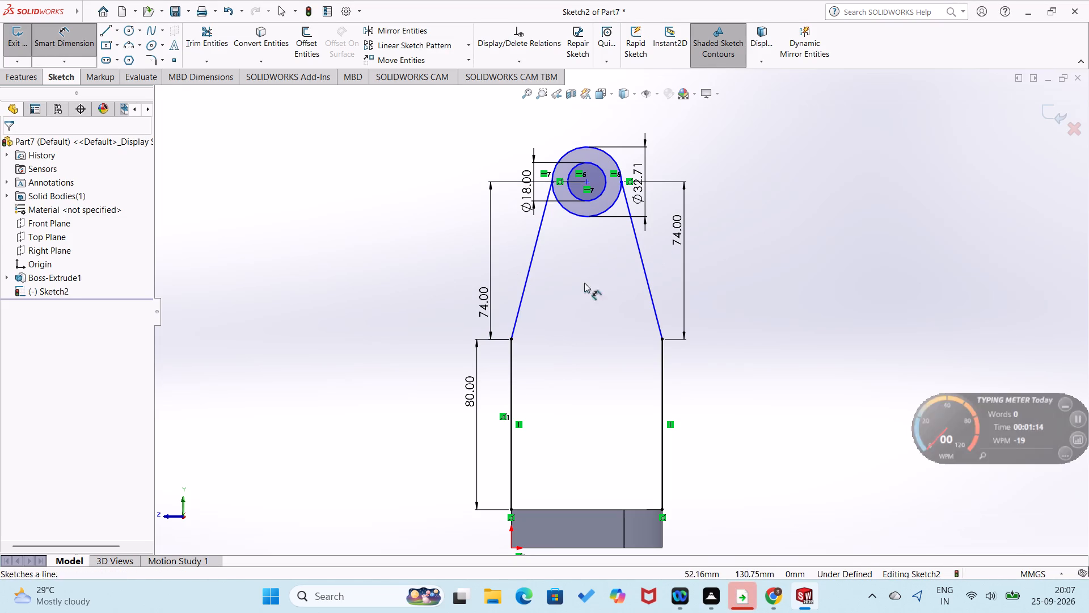
{"action": "right_click_drag", "start_coordinate": [584, 283], "coordinate": [563, 282]}
{"action": "left_click", "coordinate": [550, 180]}
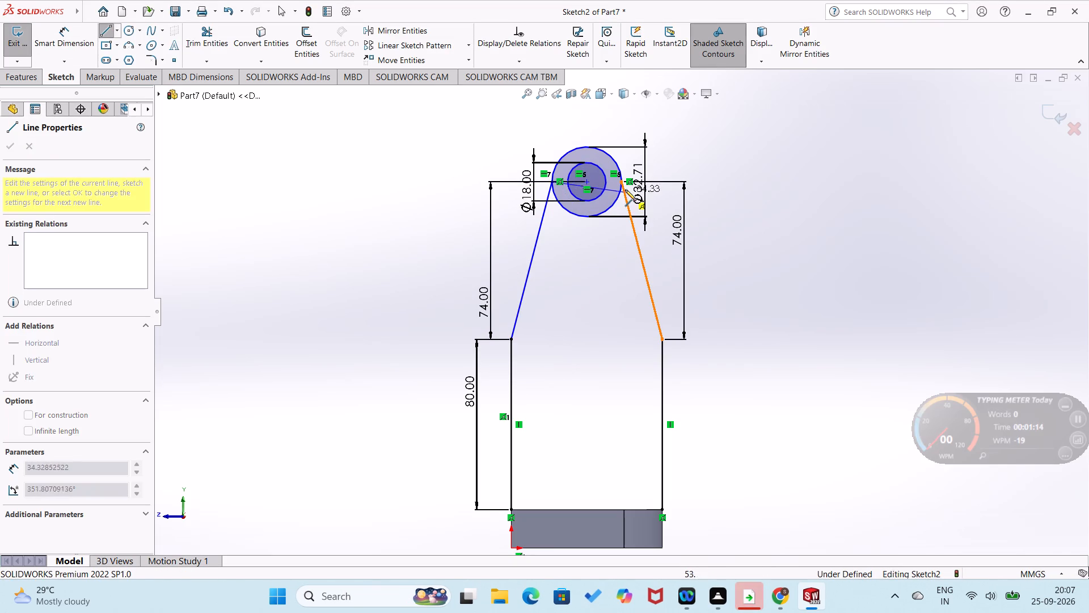
{"action": "left_click", "coordinate": [621, 183]}
{"action": "right_click_drag", "start_coordinate": [706, 317], "coordinate": [732, 243]}
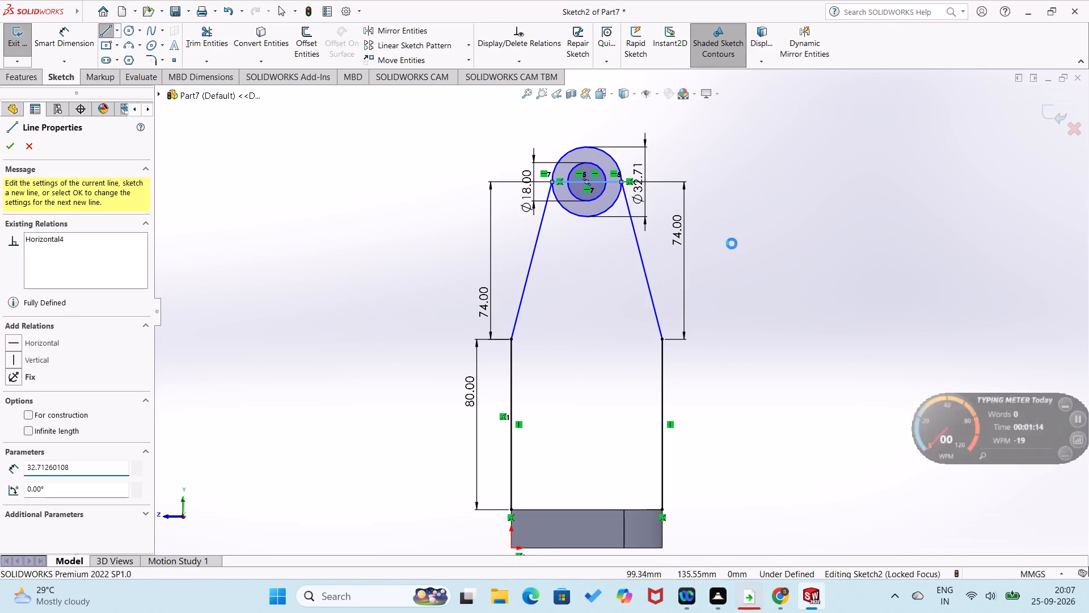
{"action": "right_click_drag", "start_coordinate": [732, 243], "coordinate": [733, 241]}
Close the profile with a horizontal base line along the plate's top edge, joining the lower ends of the vertical sides.
{"action": "right_click_drag", "start_coordinate": [814, 345], "coordinate": [804, 346]}
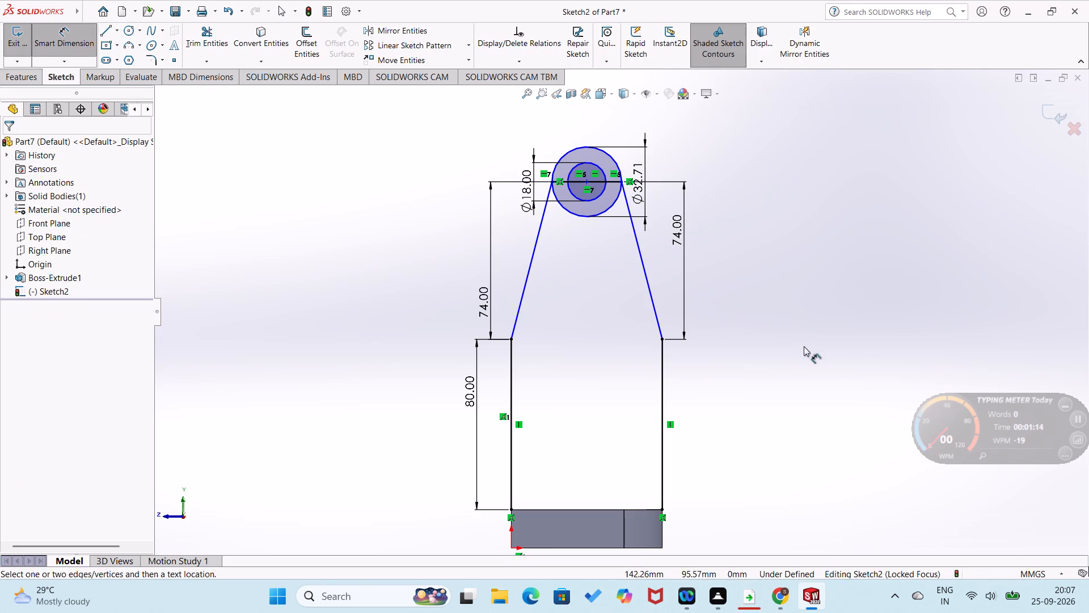
{"action": "right_click_drag", "start_coordinate": [804, 346], "coordinate": [685, 363]}
{"action": "left_click", "coordinate": [513, 510]}
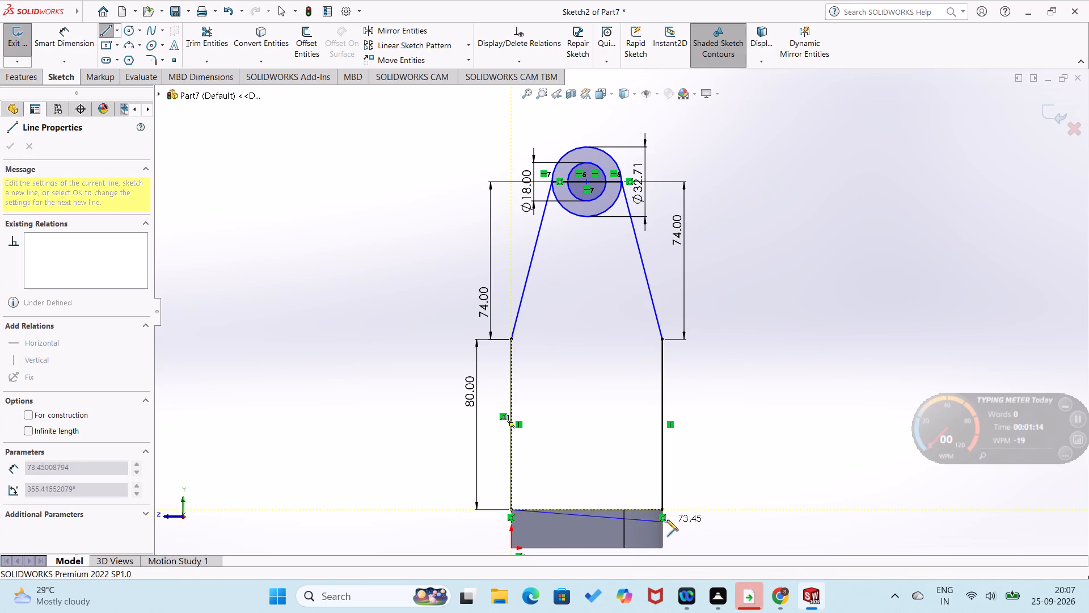
{"action": "left_click", "coordinate": [662, 509]}
{"action": "right_click_drag", "start_coordinate": [695, 493], "coordinate": [728, 386]}
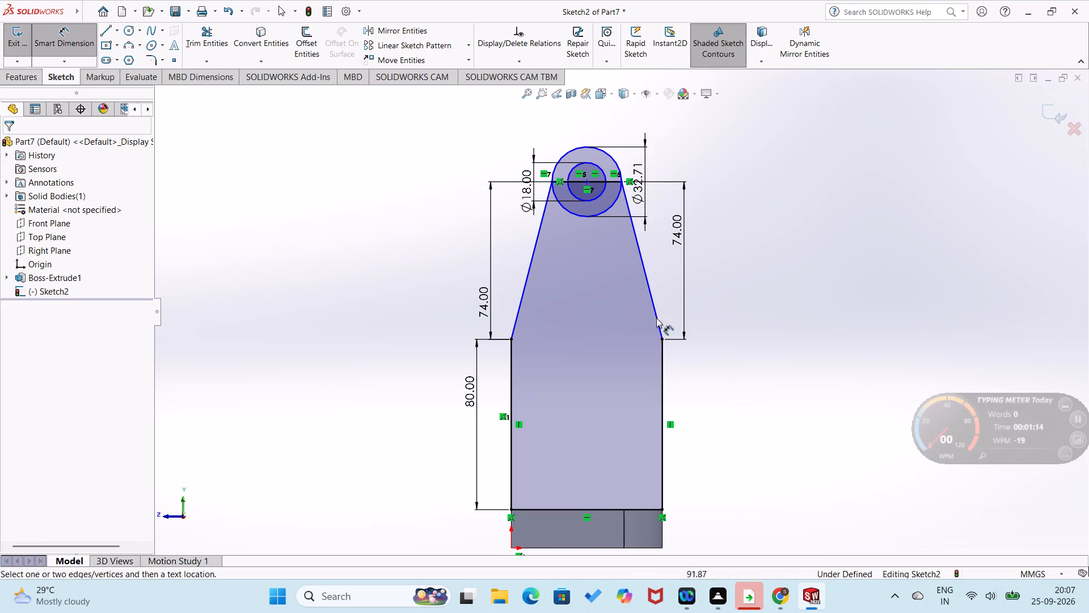
Add a Vertical relation between the base line's midpoint and the circles' centre.
{"action": "scroll", "coordinate": [596, 242], "scroll_direction": "down", "scroll_amount": 2}
{"action": "scroll", "coordinate": [596, 241], "scroll_direction": "up", "scroll_amount": 1}
{"action": "scroll", "coordinate": [643, 267], "scroll_direction": "up", "scroll_amount": 2}
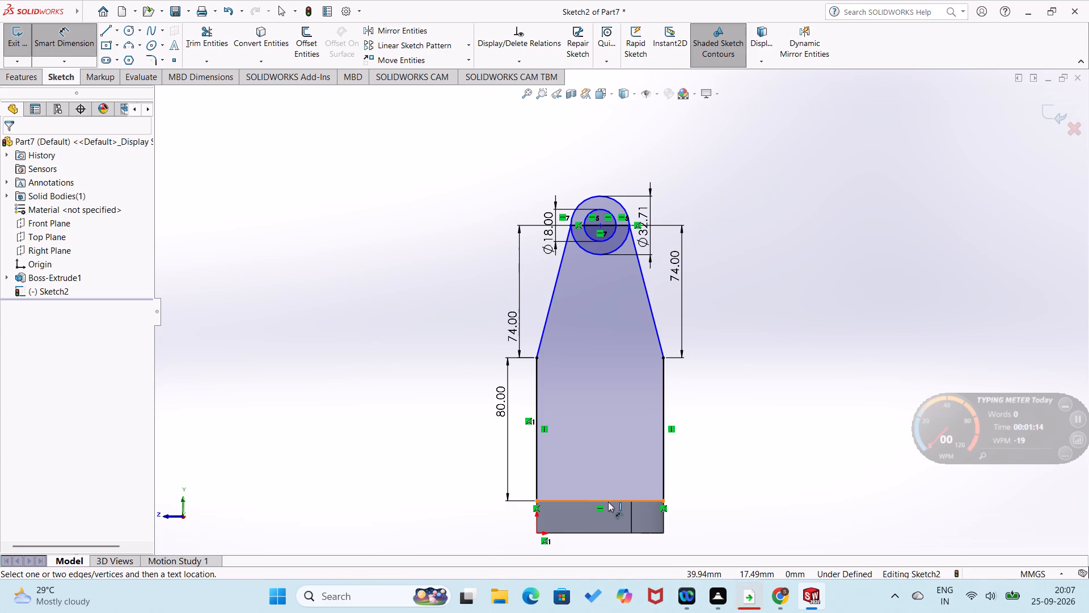
{"action": "key", "text": "Escape"}
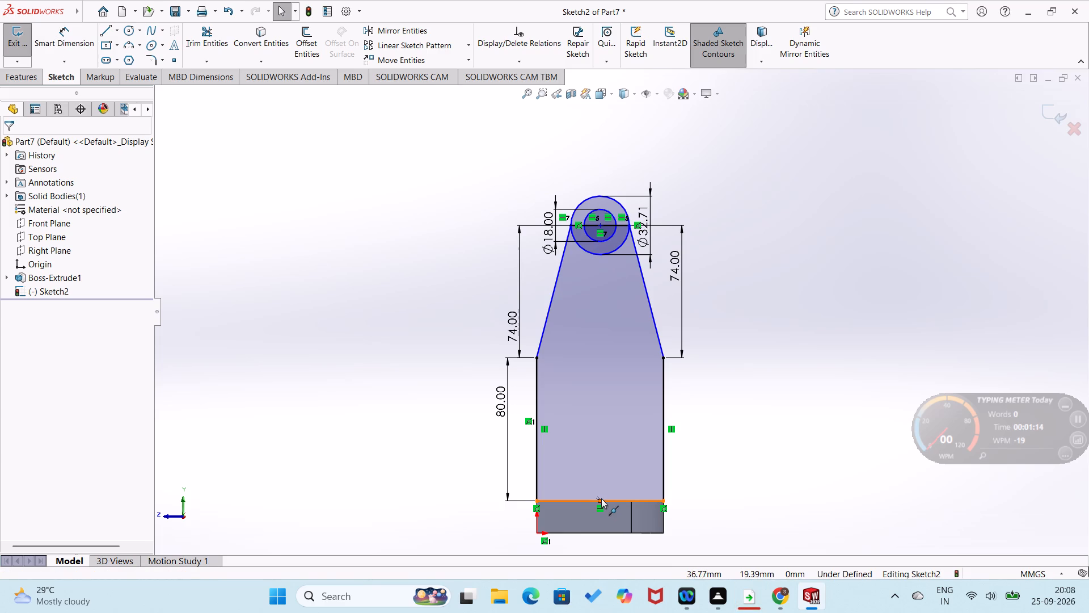
{"action": "left_click", "coordinate": [600, 499]}
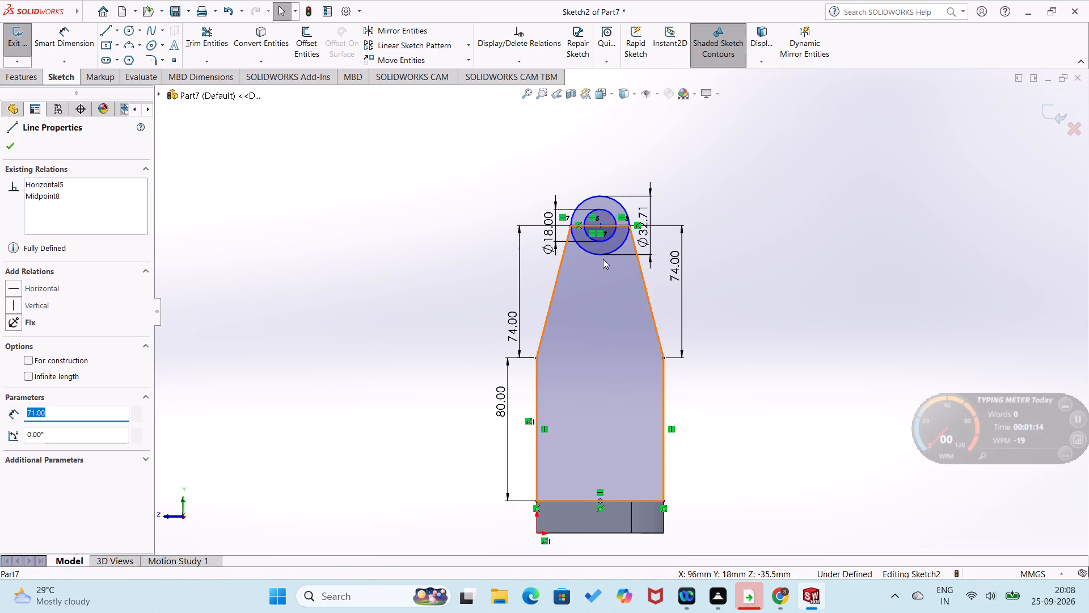
{"action": "left_click", "coordinate": [600, 228], "text": "ctrl"}
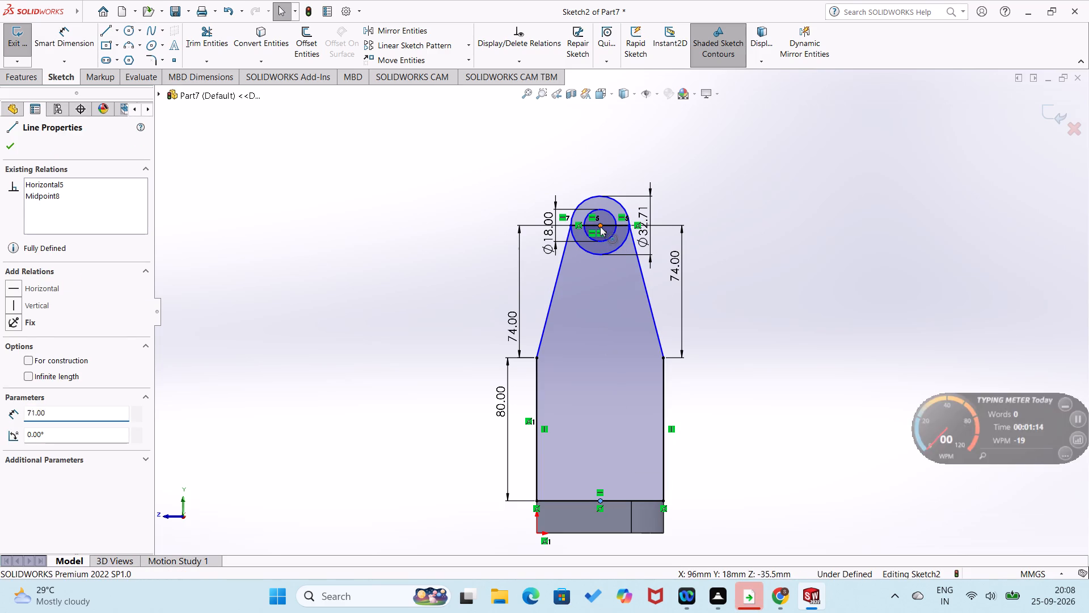
{"action": "left_click", "coordinate": [16, 280]}
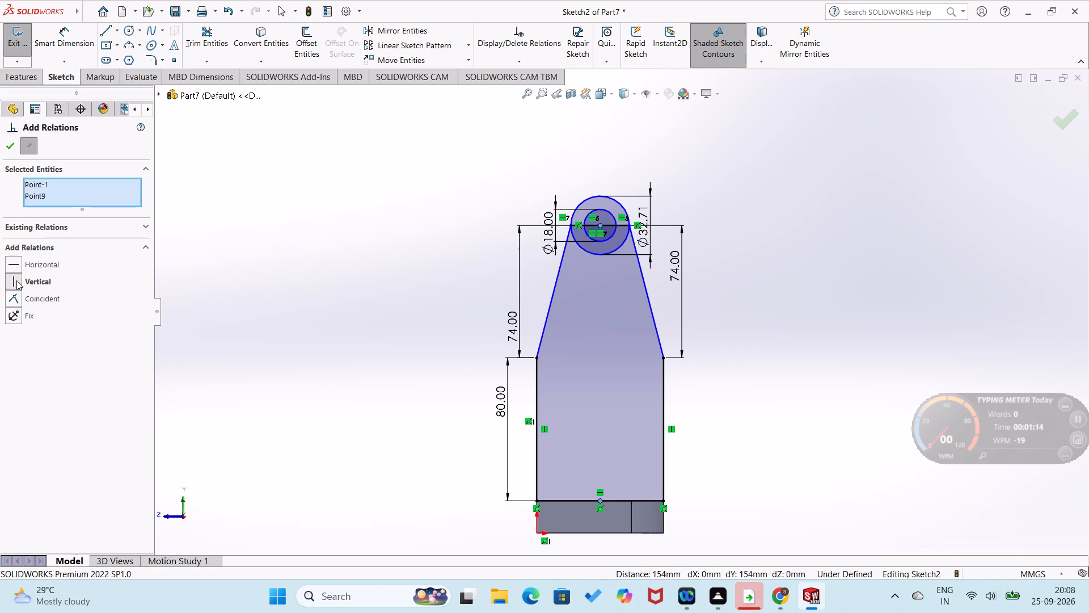
{"action": "left_click", "coordinate": [5, 146]}
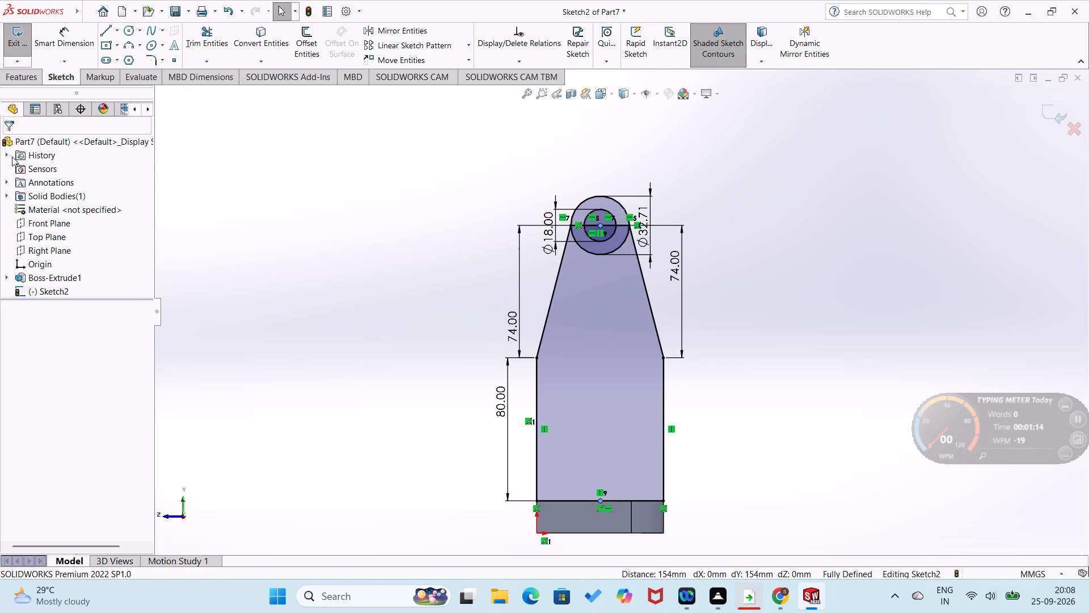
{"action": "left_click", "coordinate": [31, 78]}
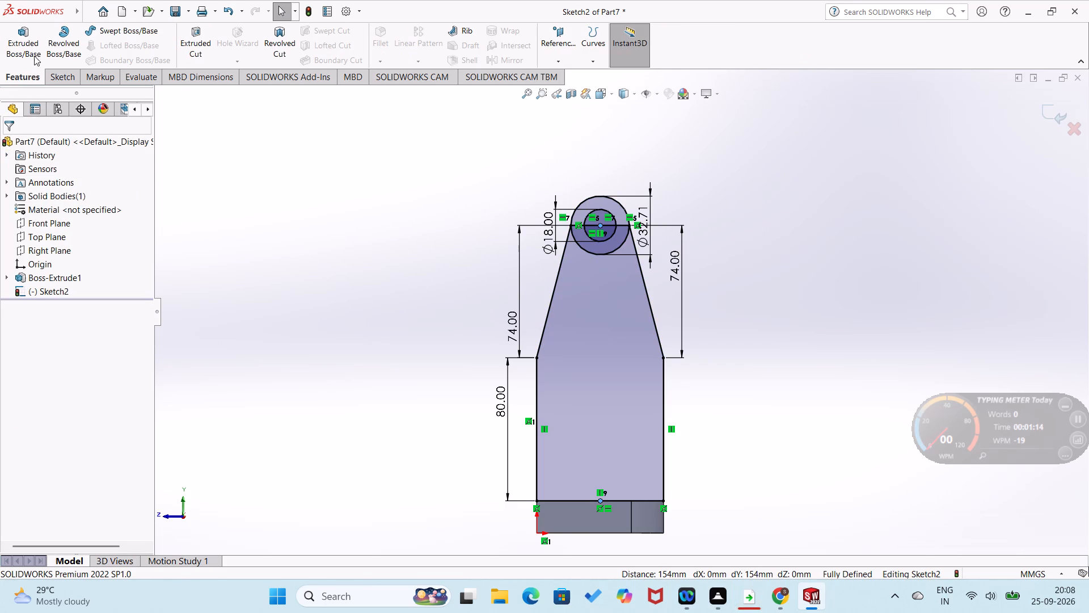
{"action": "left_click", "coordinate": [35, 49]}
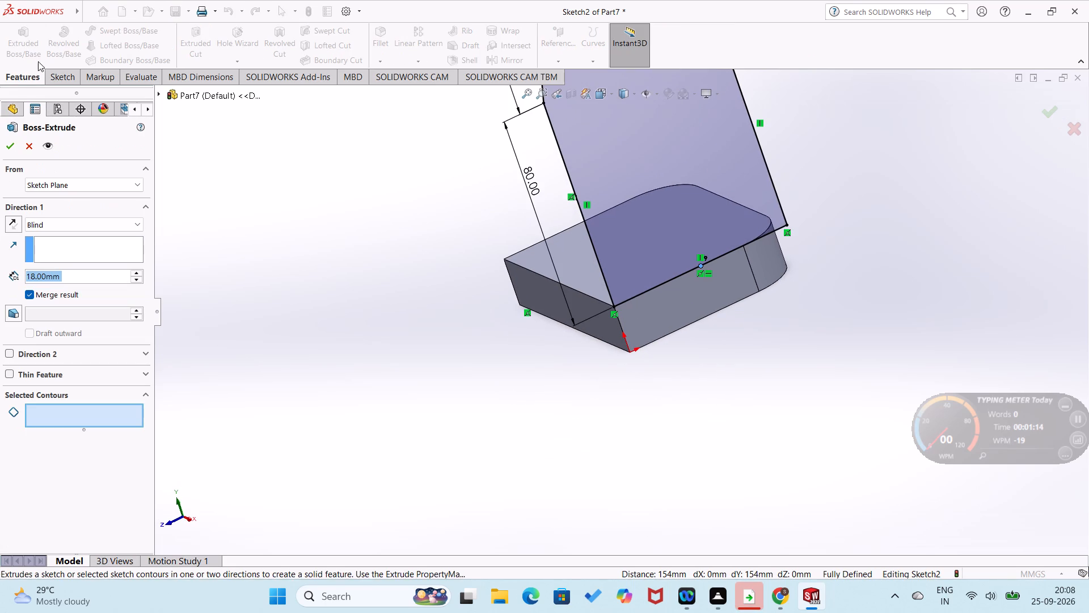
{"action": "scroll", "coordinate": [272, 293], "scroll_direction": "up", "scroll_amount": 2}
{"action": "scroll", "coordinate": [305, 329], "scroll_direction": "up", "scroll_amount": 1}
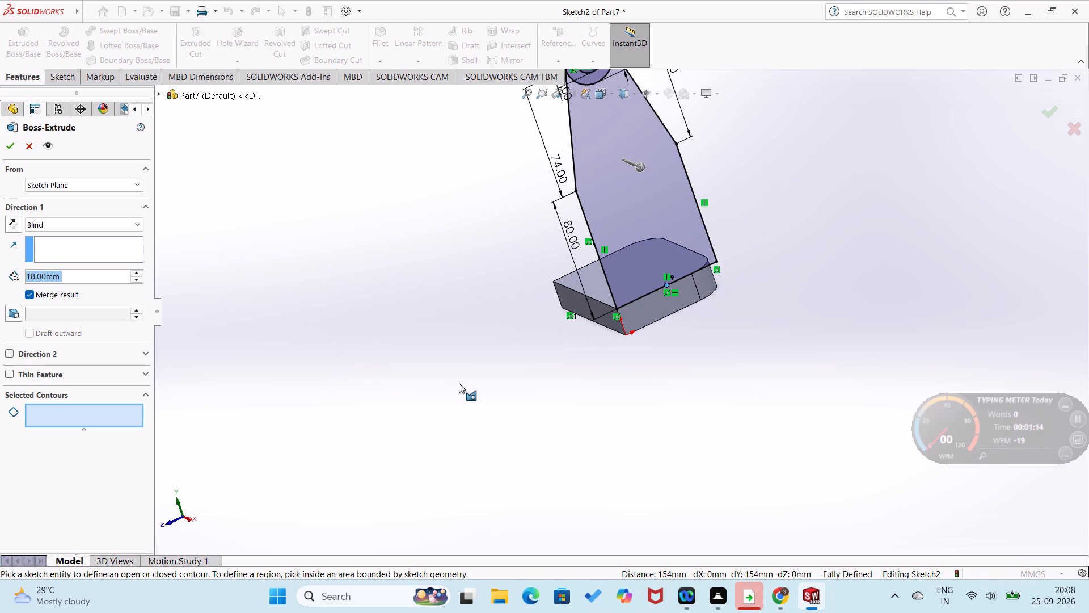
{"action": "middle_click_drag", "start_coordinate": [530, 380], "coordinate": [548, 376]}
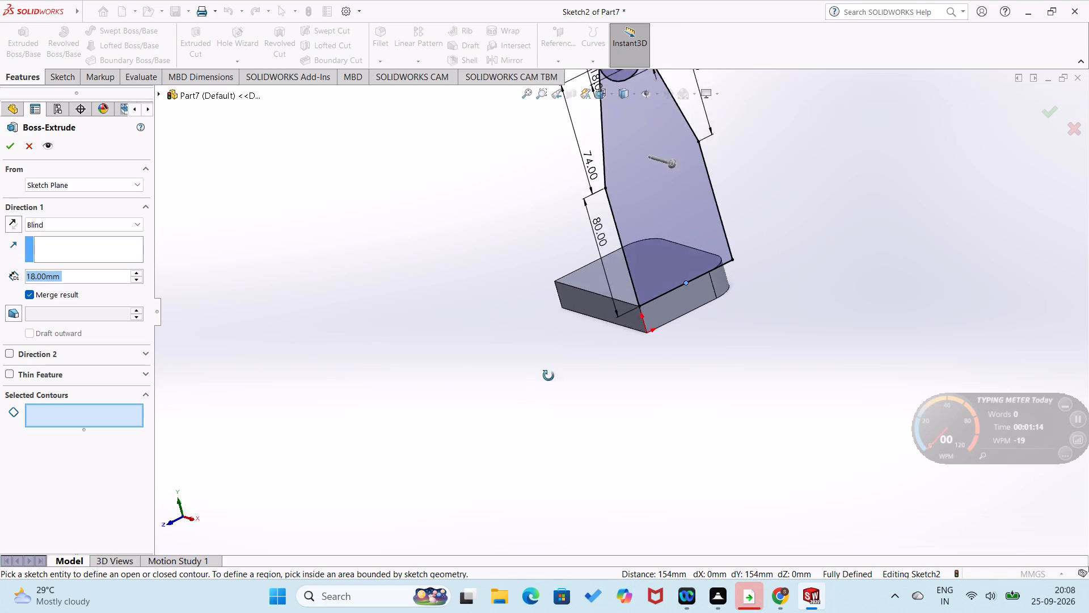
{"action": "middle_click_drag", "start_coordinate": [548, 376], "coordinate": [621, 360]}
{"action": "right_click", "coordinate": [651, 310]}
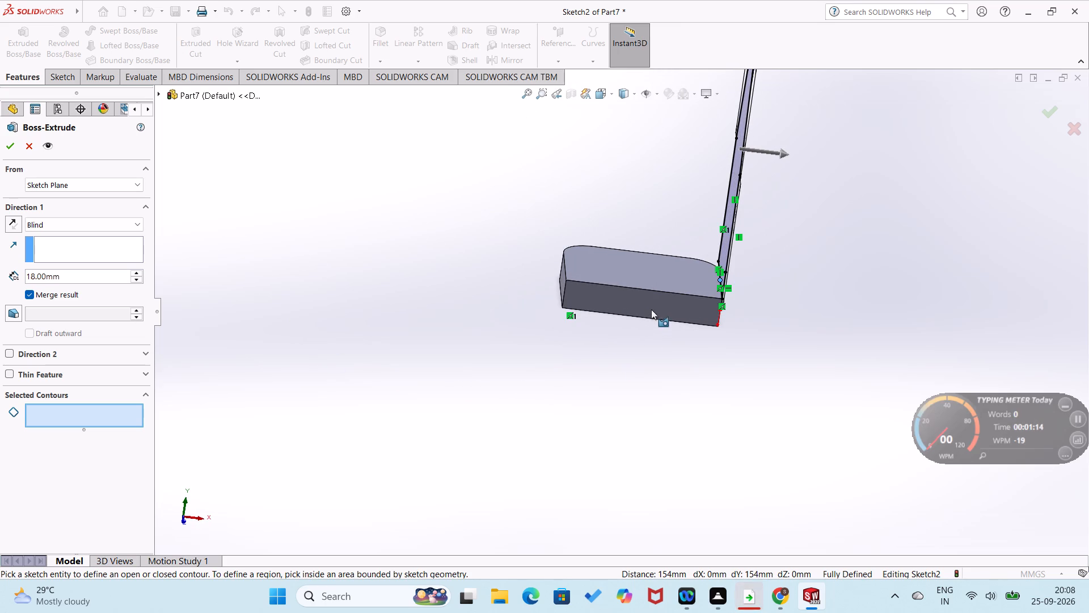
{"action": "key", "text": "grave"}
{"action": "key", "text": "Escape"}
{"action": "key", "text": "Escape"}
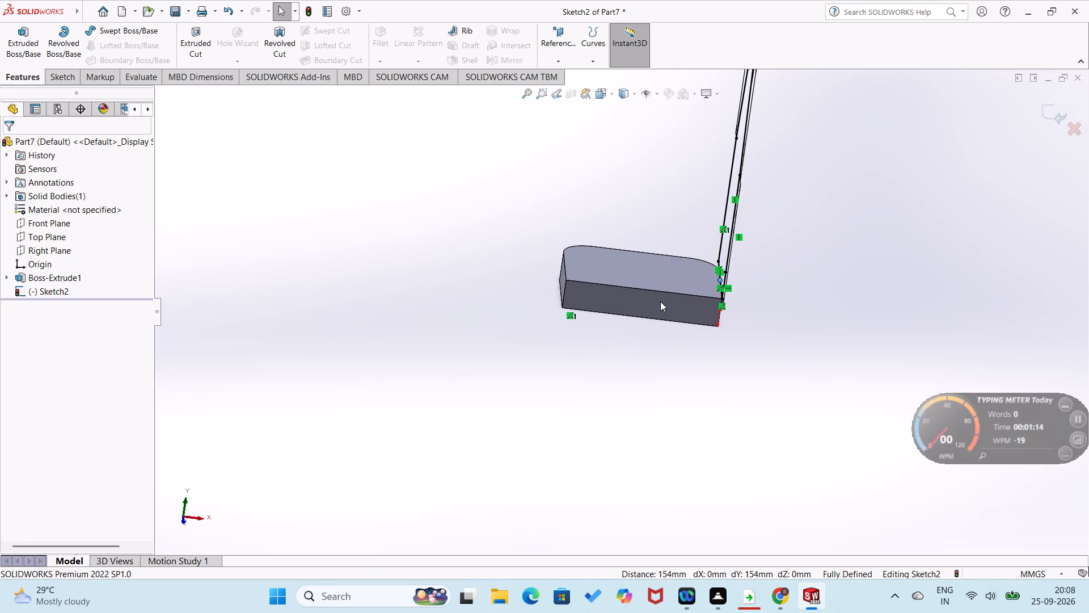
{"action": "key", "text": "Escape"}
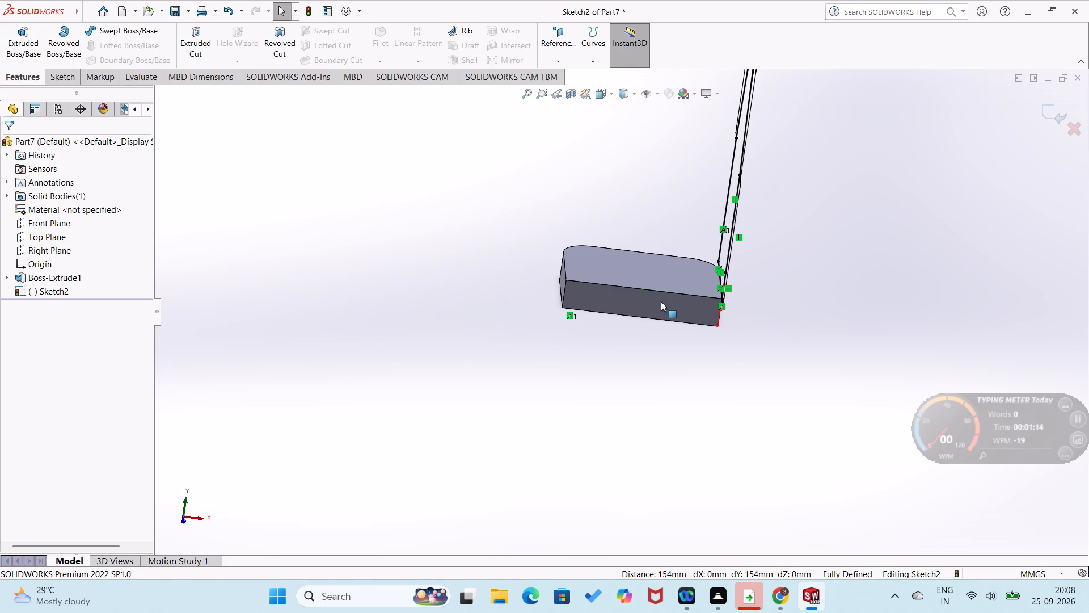
Undo all lines, circles, dimensions and relations of the tapered side-face profile, and exit the emptied sketch.
{"action": "key", "text": "ctrl+z"}
{"action": "key", "text": "ctrl+z"}
{"action": "key", "text": "ctrl+z"}
{"action": "key", "text": "ctrl+z"}
{"action": "key", "text": "ctrl+z"}
{"action": "key", "text": "ctrl+z"}
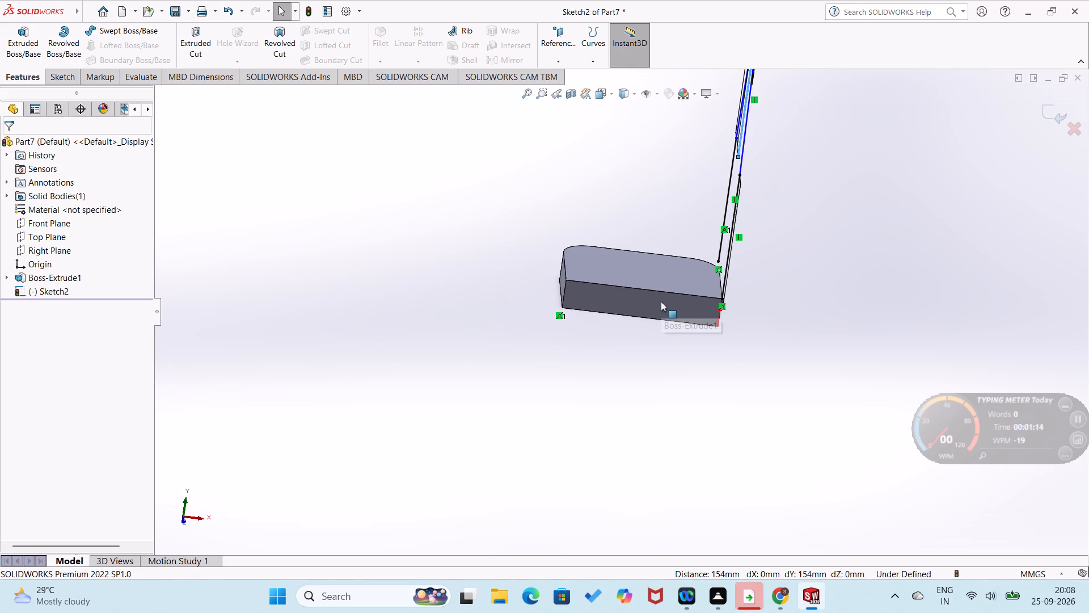
{"action": "key", "text": "ctrl+z"}
{"action": "key", "text": "ctrl+z"}
{"action": "key", "text": "ctrl+z"}
{"action": "key", "text": "ctrl+z"}
{"action": "key", "text": "ctrl+z"}
{"action": "key", "text": "ctrl+z"}
{"action": "key", "text": "ctrl+z"}
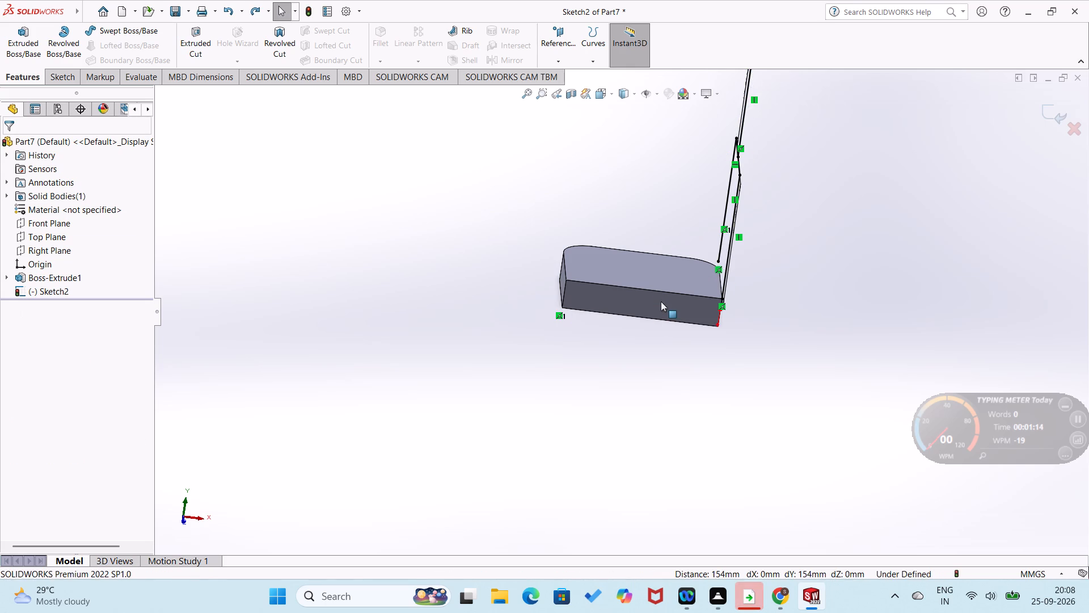
{"action": "key", "text": "ctrl+z"}
{"action": "key", "text": "ctrl+z"}
{"action": "key", "text": "ctrl+z"}
{"action": "key", "text": "ctrl+z"}
{"action": "key", "text": "ctrl+z"}
{"action": "key", "text": "ctrl+z"}
{"action": "key", "text": "ctrl+z"}
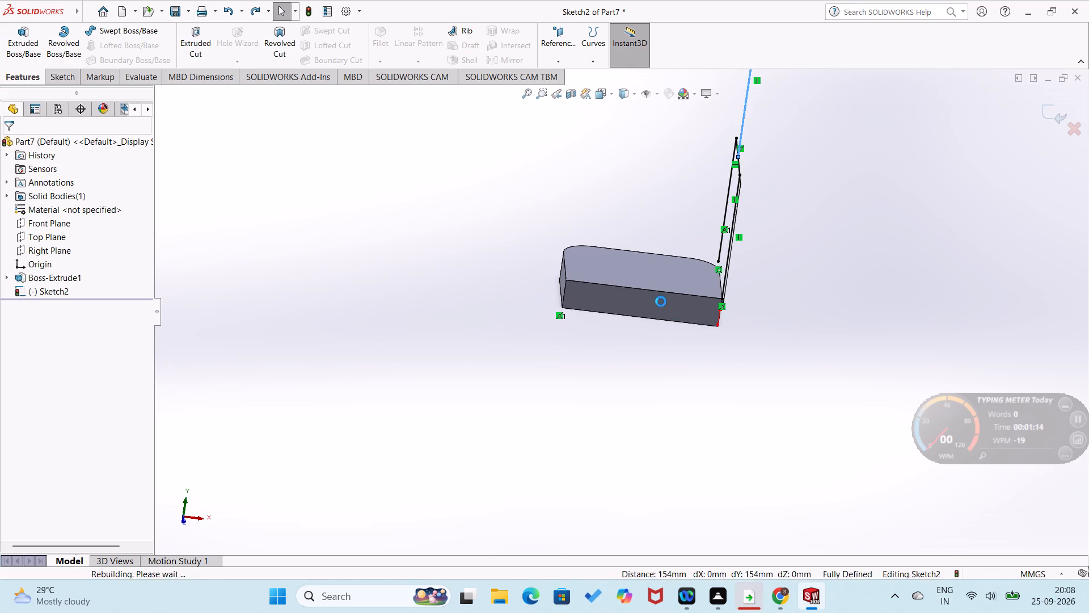
{"action": "key", "text": "ctrl+z"}
{"action": "key", "text": "ctrl+z"}
{"action": "key", "text": "ctrl+z"}
{"action": "key", "text": "ctrl+z"}
{"action": "key", "text": "ctrl+z"}
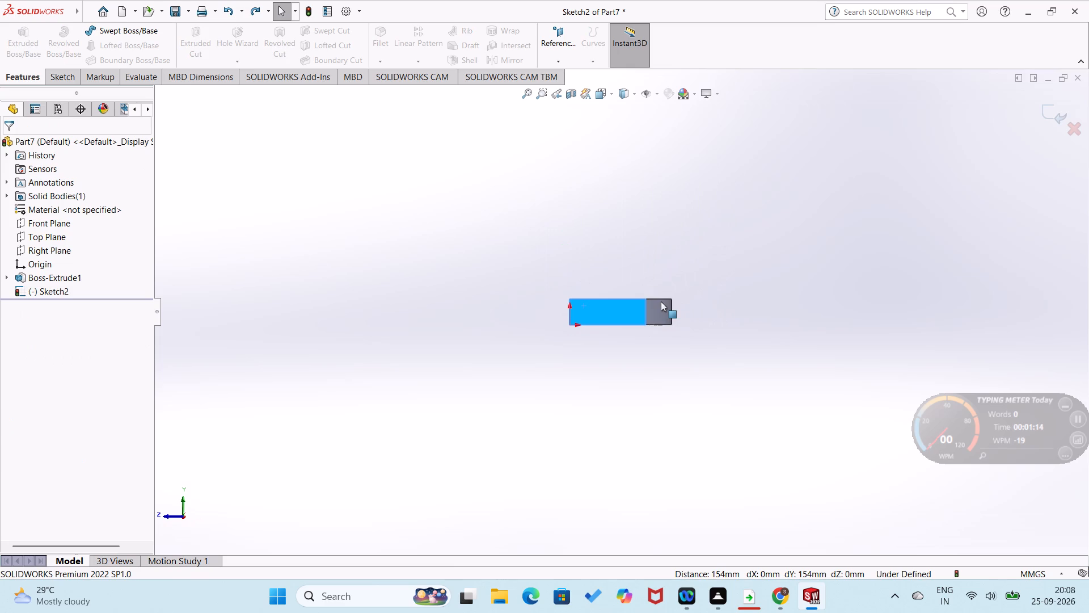
{"action": "middle_click_drag", "start_coordinate": [581, 383], "coordinate": [647, 433]}
{"action": "right_click", "coordinate": [580, 304]}
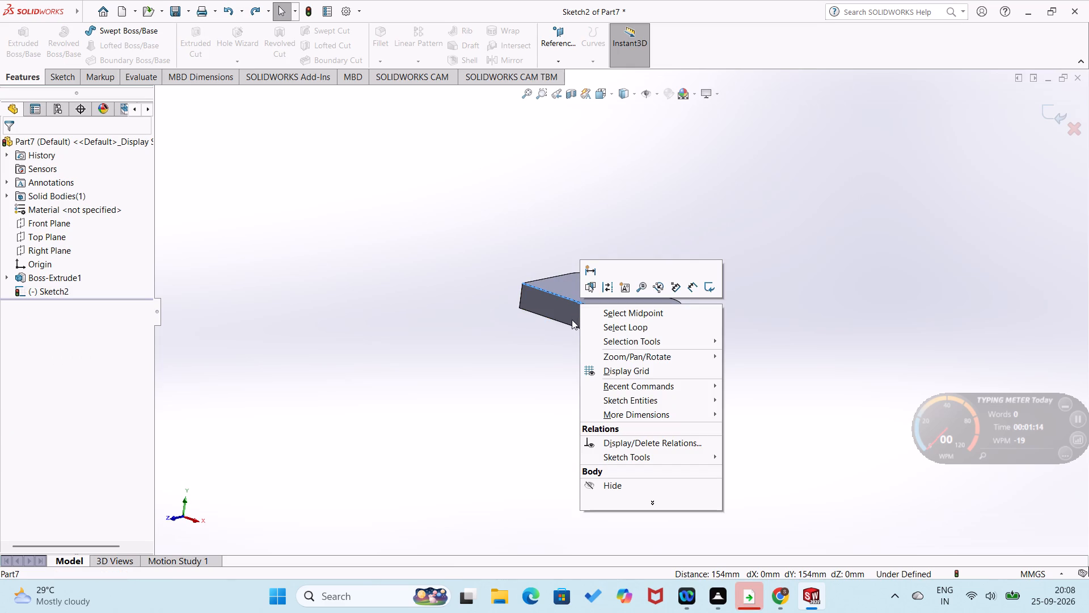
{"action": "left_click", "coordinate": [55, 78]}
{"action": "left_click", "coordinate": [31, 51]}
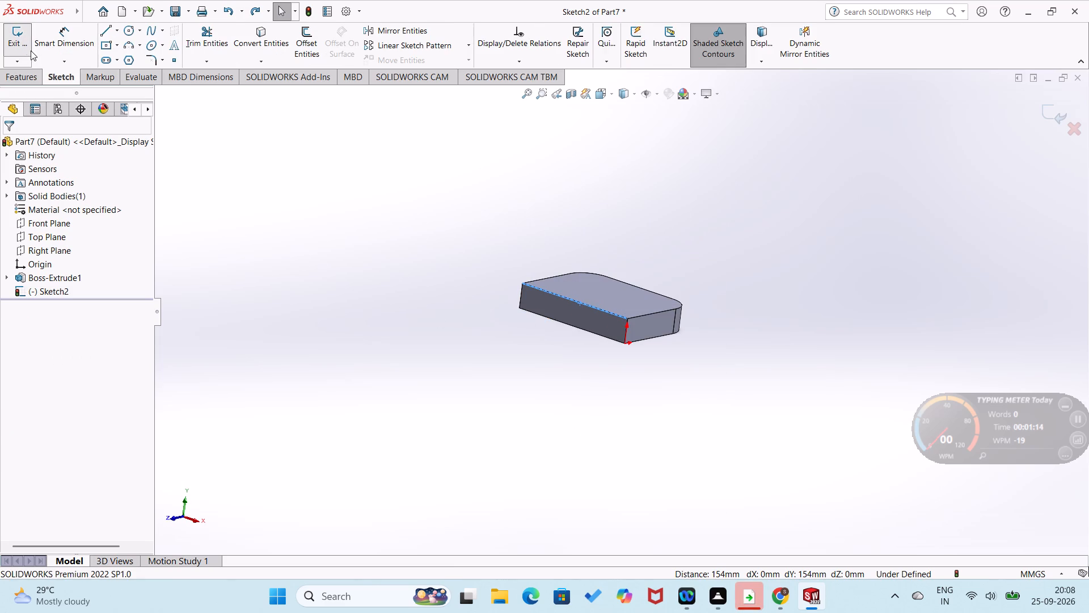
Start a new sketch on the plate's long flat side face, opposite the rounded corners.
{"action": "right_click", "coordinate": [566, 301]}
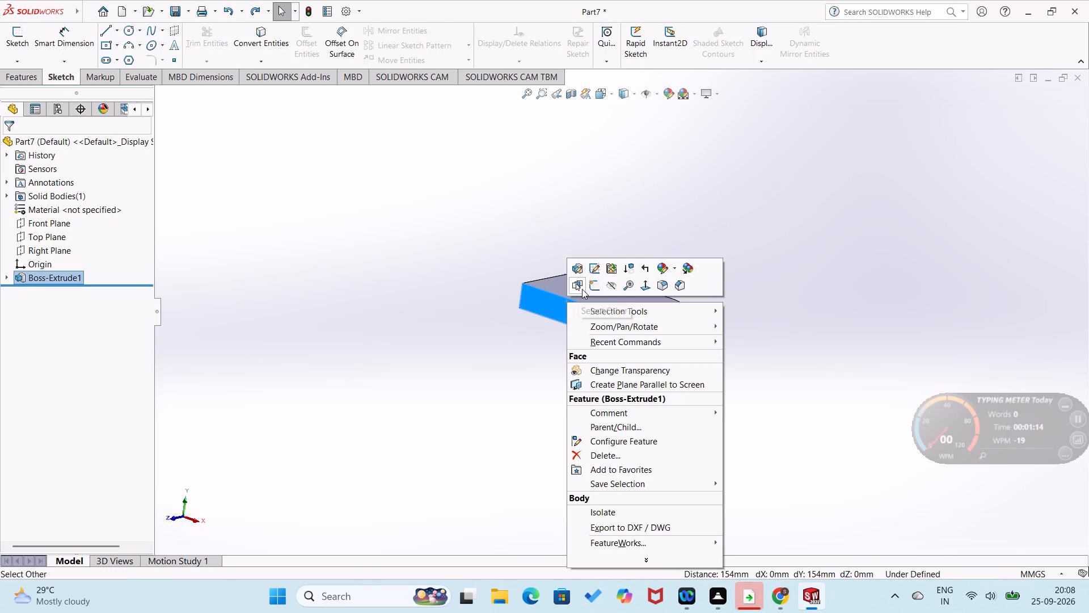
{"action": "left_click", "coordinate": [590, 285]}
{"action": "scroll", "coordinate": [508, 309], "scroll_direction": "up", "scroll_amount": 2}
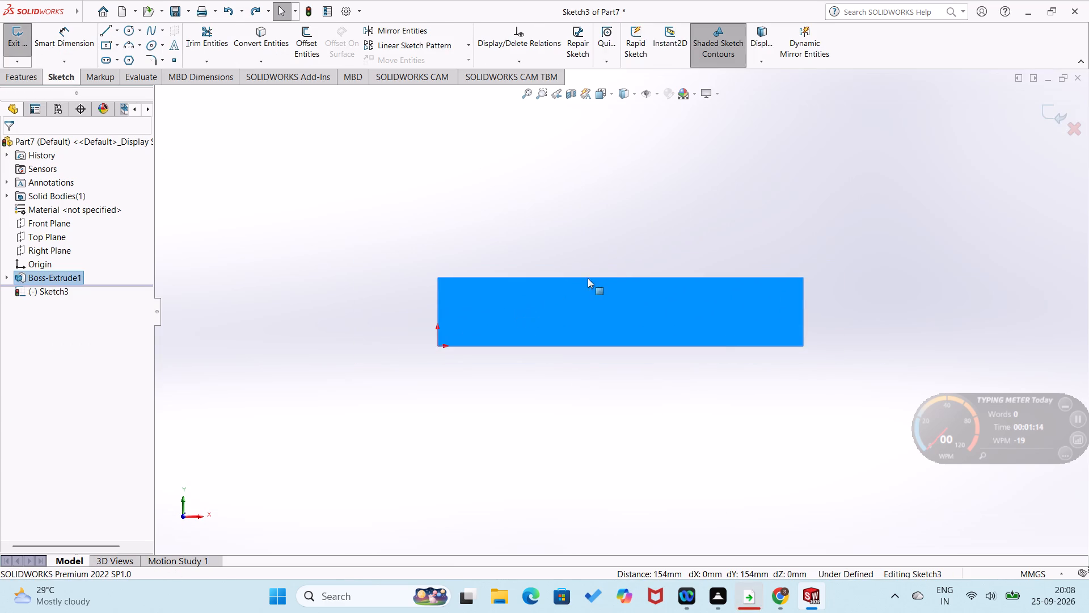
{"action": "scroll", "coordinate": [605, 261], "scroll_direction": "up", "scroll_amount": 1}
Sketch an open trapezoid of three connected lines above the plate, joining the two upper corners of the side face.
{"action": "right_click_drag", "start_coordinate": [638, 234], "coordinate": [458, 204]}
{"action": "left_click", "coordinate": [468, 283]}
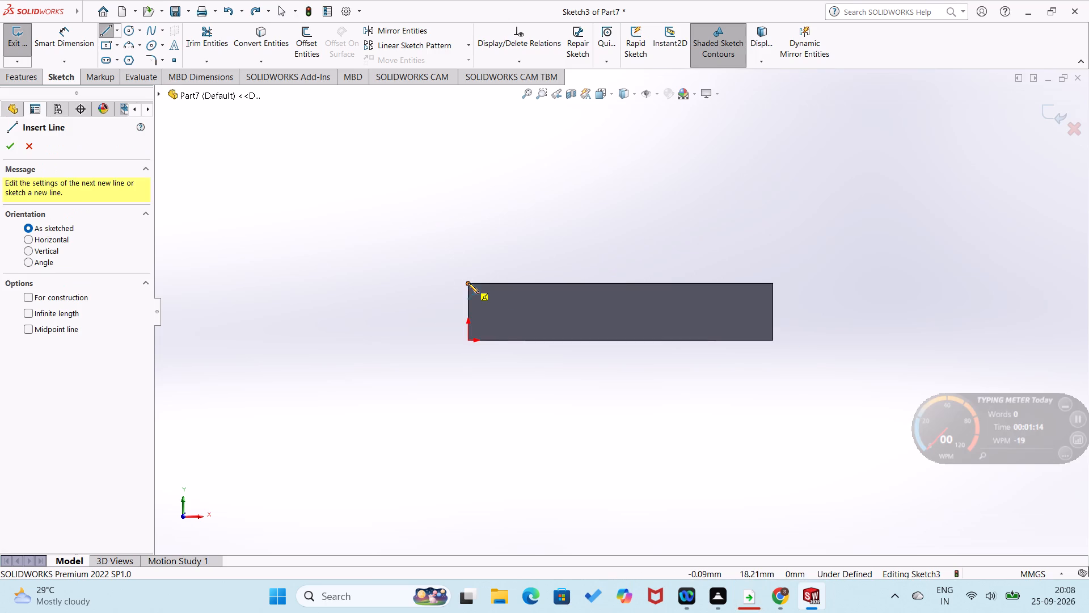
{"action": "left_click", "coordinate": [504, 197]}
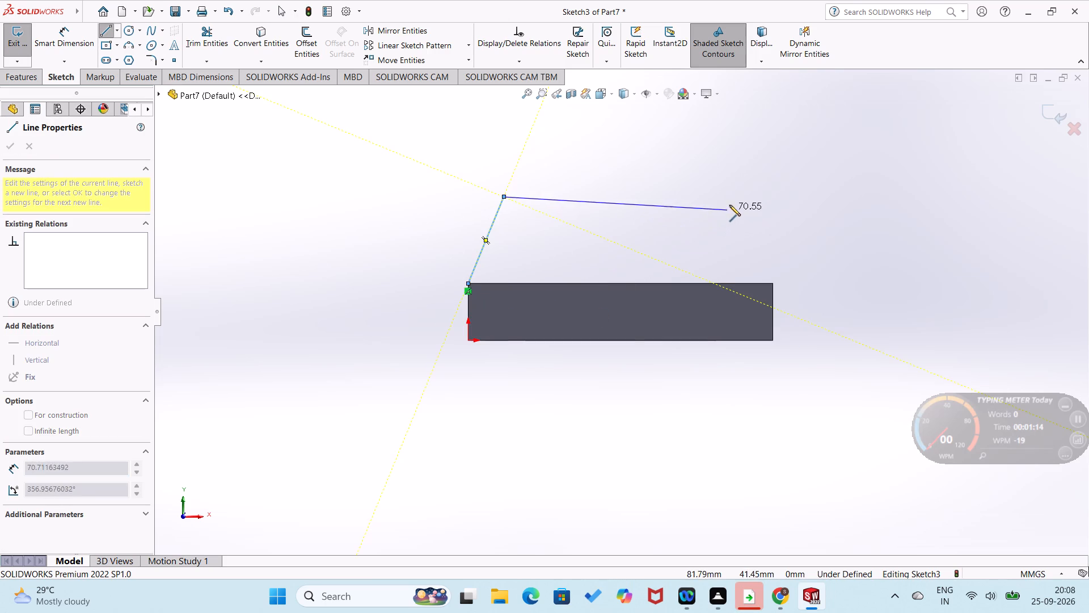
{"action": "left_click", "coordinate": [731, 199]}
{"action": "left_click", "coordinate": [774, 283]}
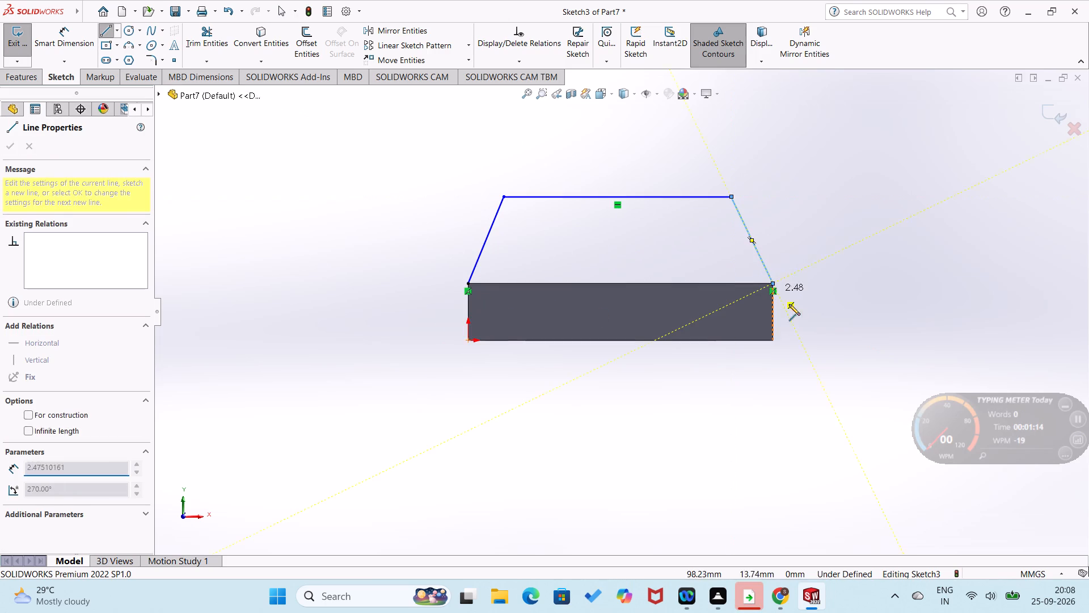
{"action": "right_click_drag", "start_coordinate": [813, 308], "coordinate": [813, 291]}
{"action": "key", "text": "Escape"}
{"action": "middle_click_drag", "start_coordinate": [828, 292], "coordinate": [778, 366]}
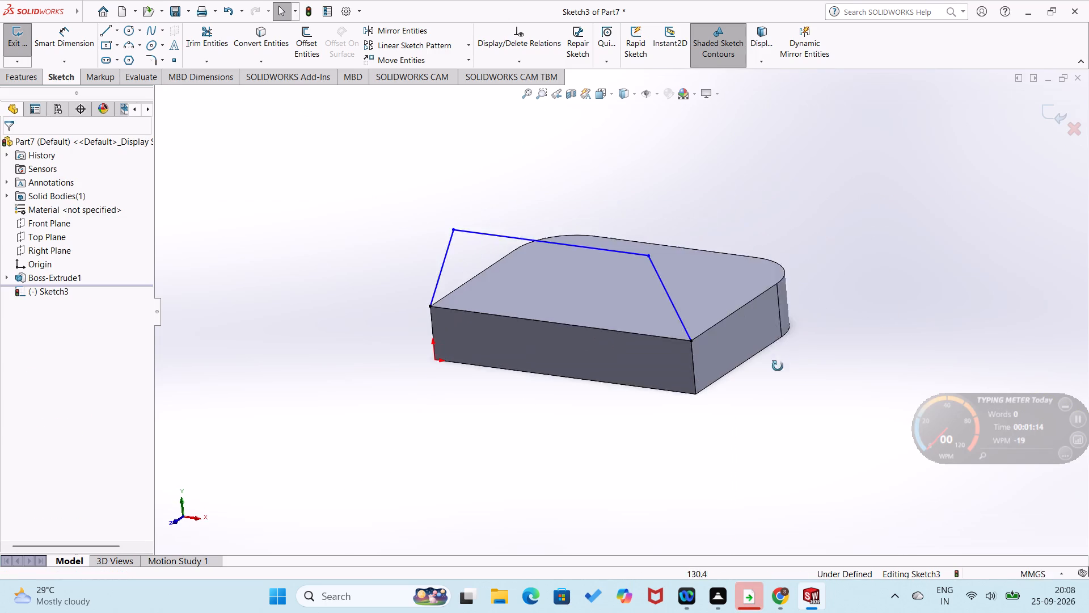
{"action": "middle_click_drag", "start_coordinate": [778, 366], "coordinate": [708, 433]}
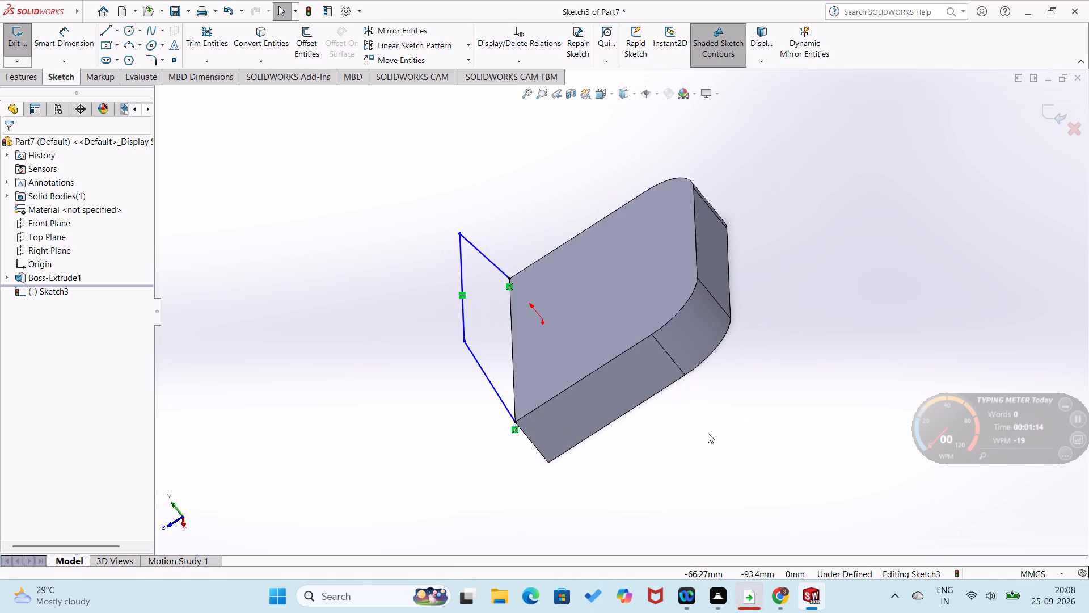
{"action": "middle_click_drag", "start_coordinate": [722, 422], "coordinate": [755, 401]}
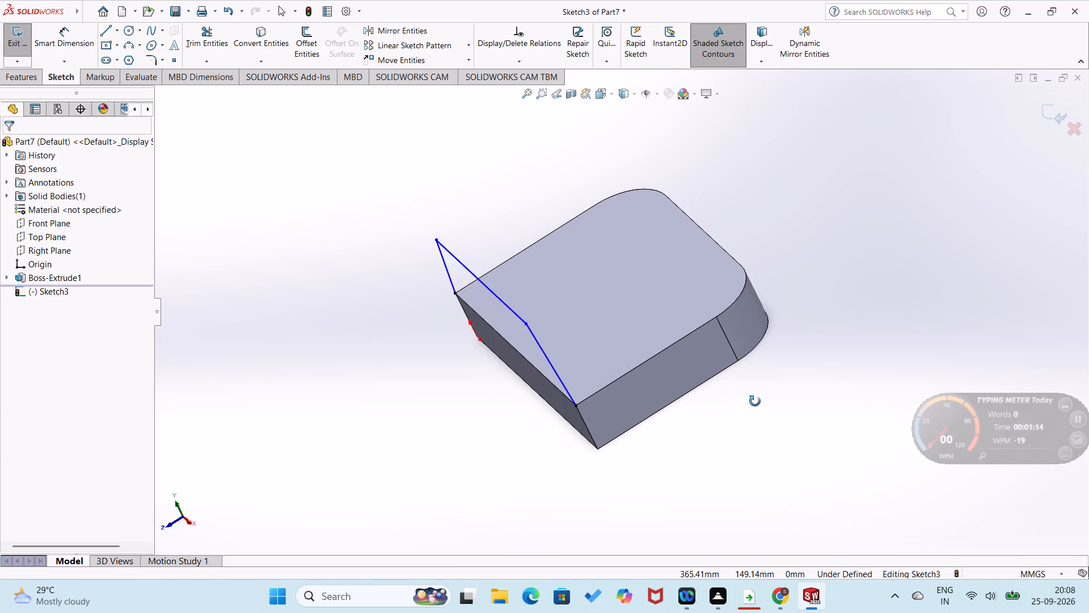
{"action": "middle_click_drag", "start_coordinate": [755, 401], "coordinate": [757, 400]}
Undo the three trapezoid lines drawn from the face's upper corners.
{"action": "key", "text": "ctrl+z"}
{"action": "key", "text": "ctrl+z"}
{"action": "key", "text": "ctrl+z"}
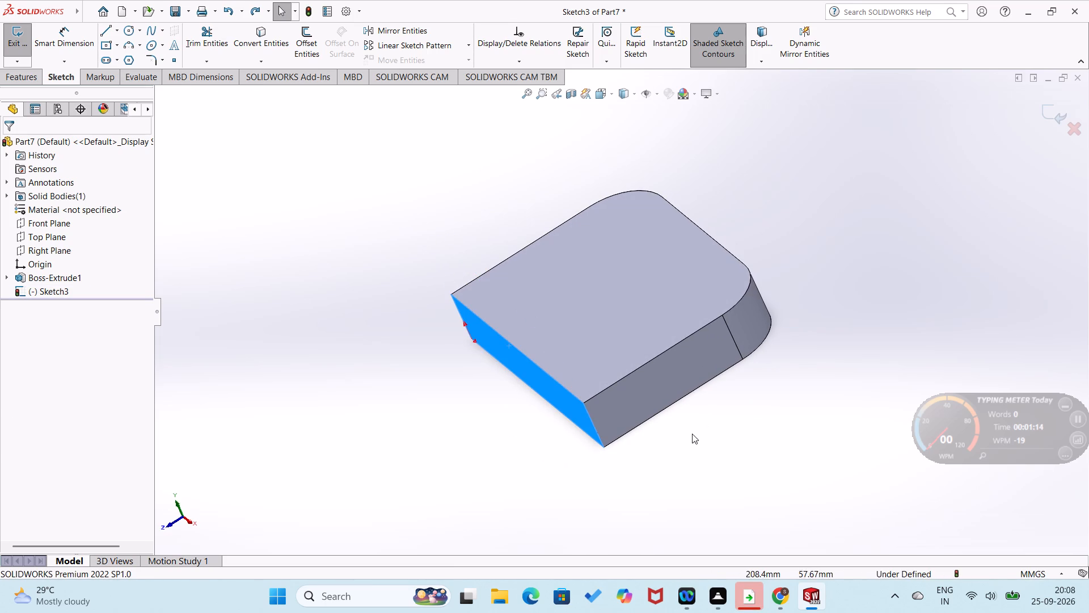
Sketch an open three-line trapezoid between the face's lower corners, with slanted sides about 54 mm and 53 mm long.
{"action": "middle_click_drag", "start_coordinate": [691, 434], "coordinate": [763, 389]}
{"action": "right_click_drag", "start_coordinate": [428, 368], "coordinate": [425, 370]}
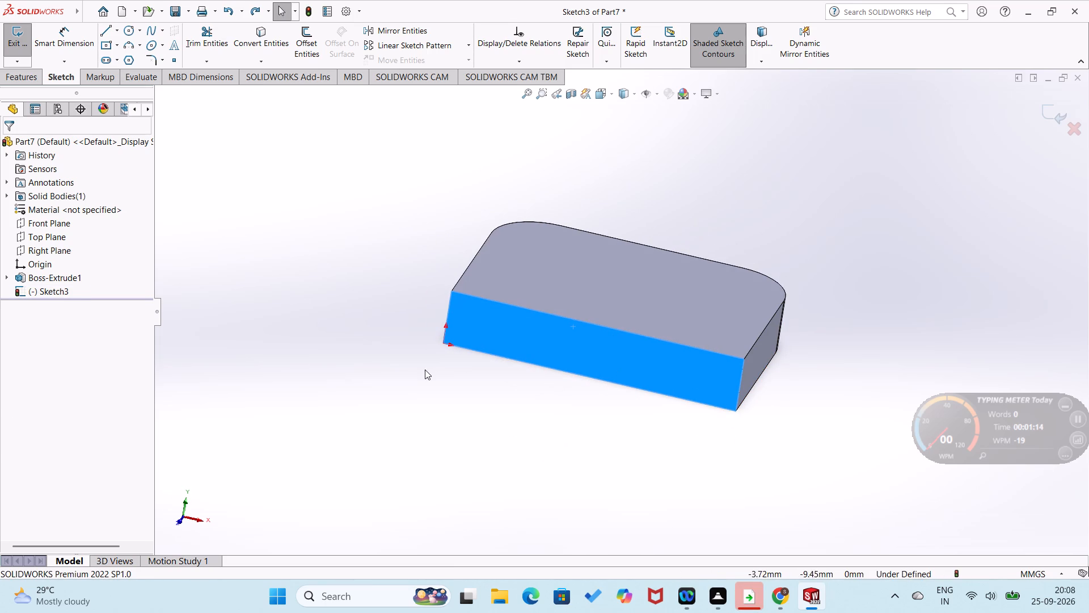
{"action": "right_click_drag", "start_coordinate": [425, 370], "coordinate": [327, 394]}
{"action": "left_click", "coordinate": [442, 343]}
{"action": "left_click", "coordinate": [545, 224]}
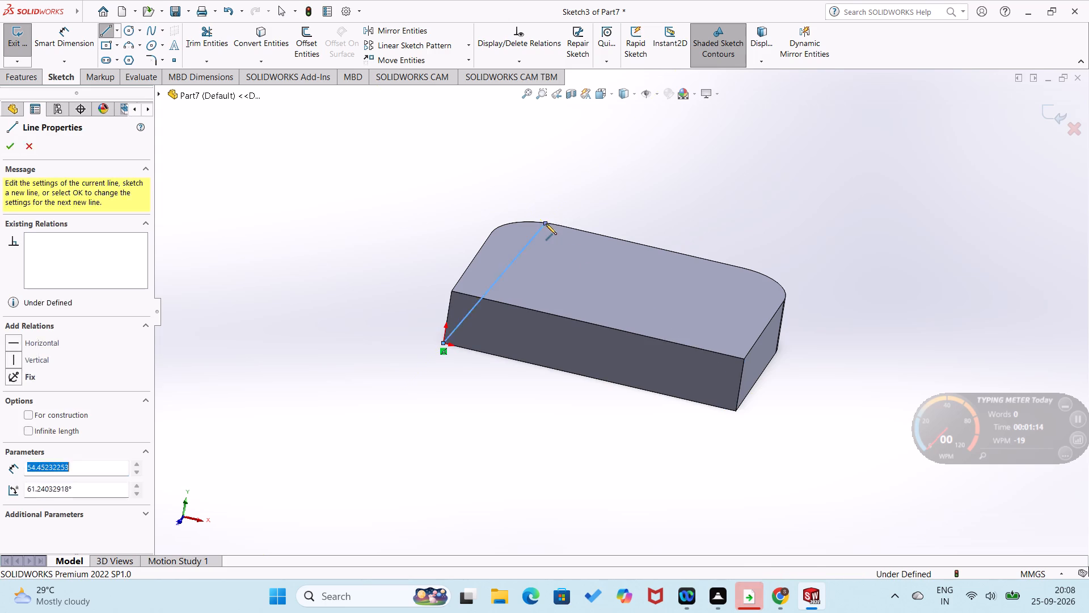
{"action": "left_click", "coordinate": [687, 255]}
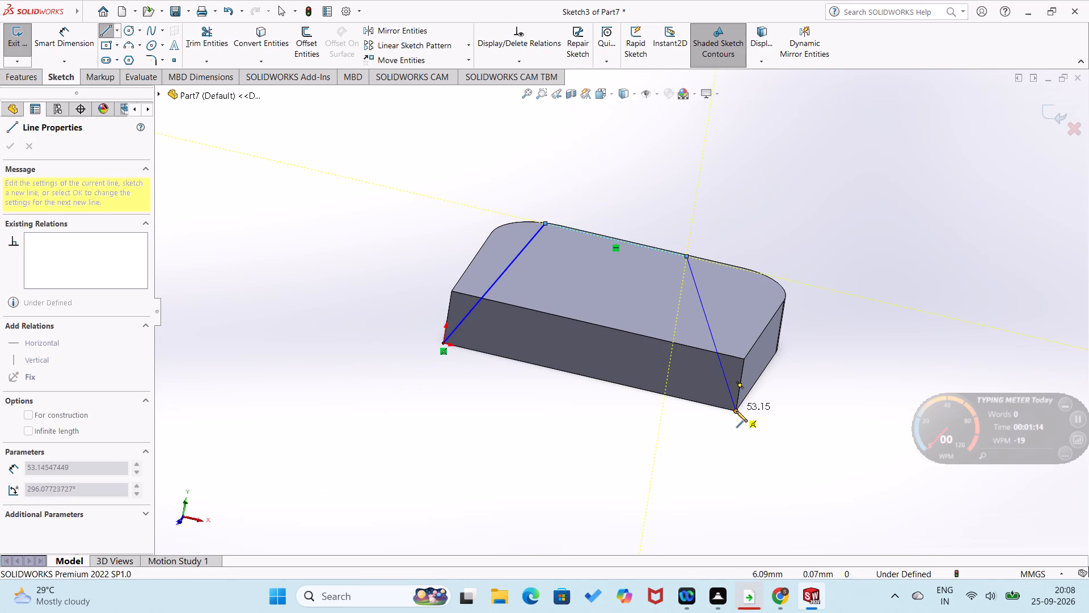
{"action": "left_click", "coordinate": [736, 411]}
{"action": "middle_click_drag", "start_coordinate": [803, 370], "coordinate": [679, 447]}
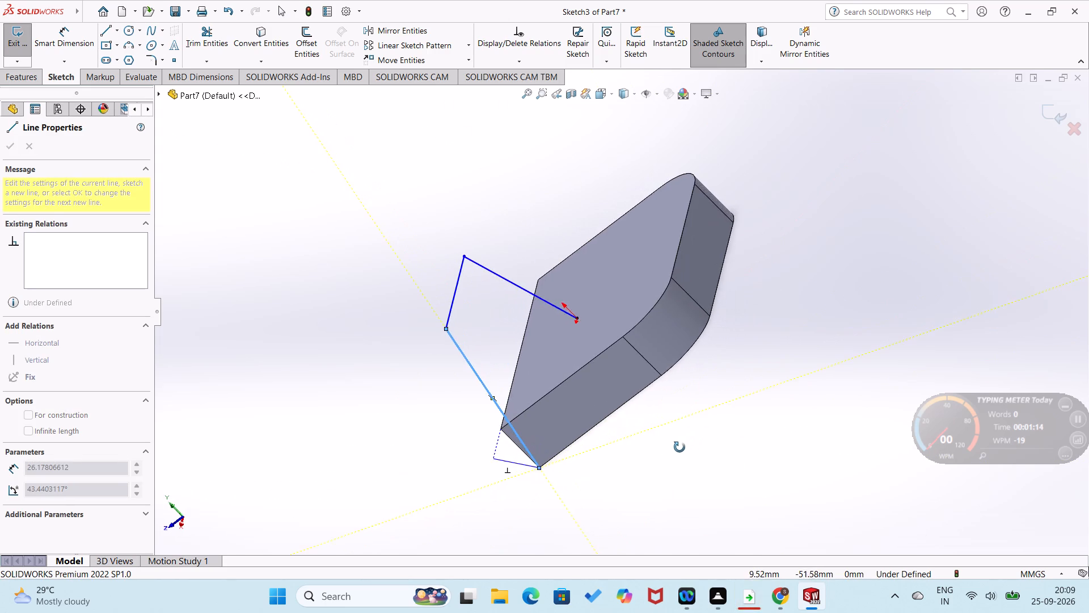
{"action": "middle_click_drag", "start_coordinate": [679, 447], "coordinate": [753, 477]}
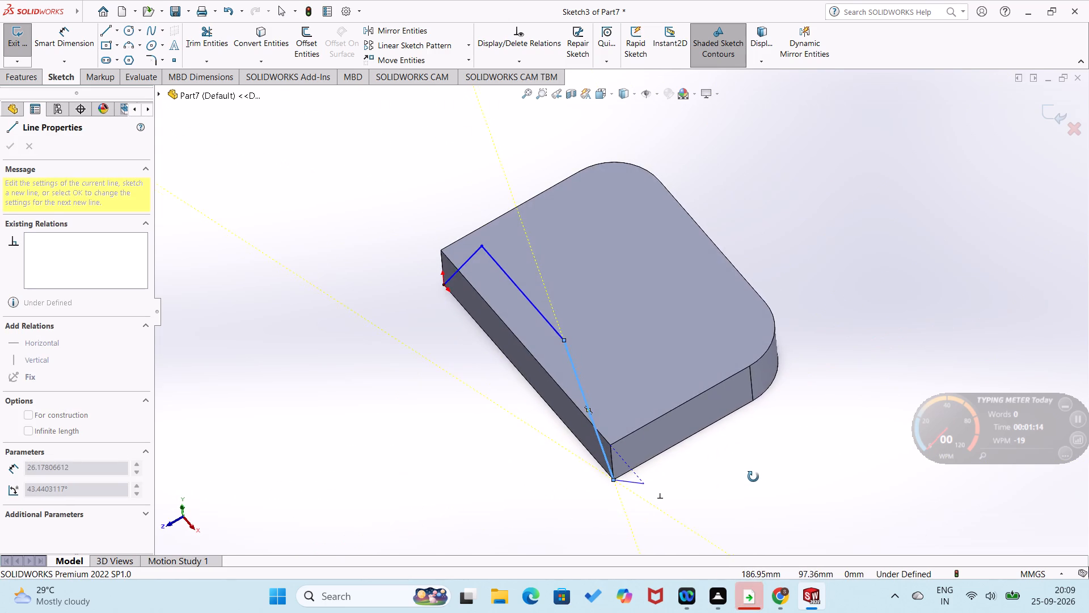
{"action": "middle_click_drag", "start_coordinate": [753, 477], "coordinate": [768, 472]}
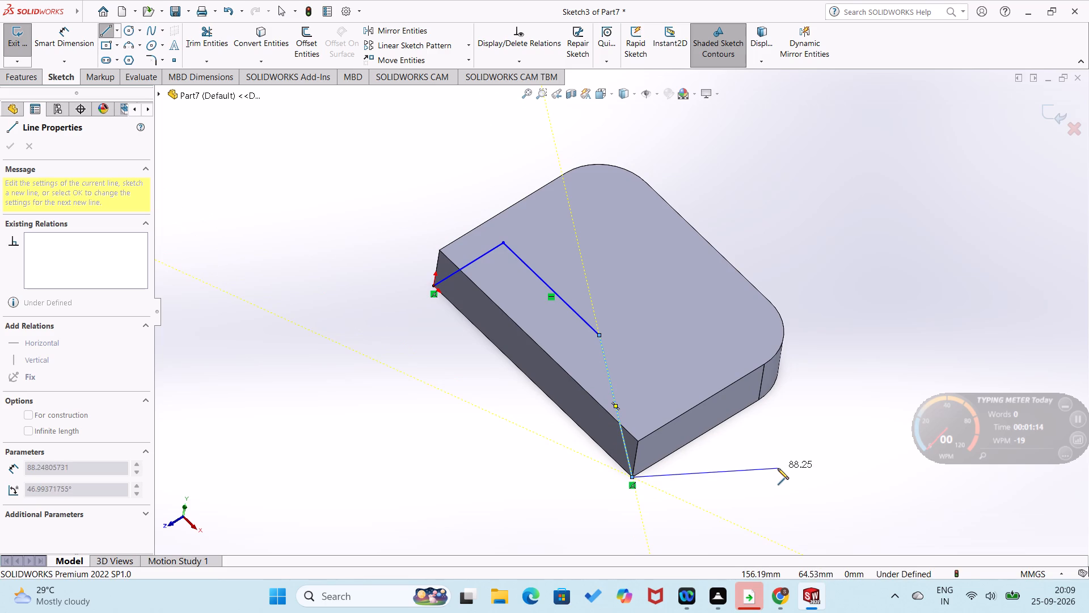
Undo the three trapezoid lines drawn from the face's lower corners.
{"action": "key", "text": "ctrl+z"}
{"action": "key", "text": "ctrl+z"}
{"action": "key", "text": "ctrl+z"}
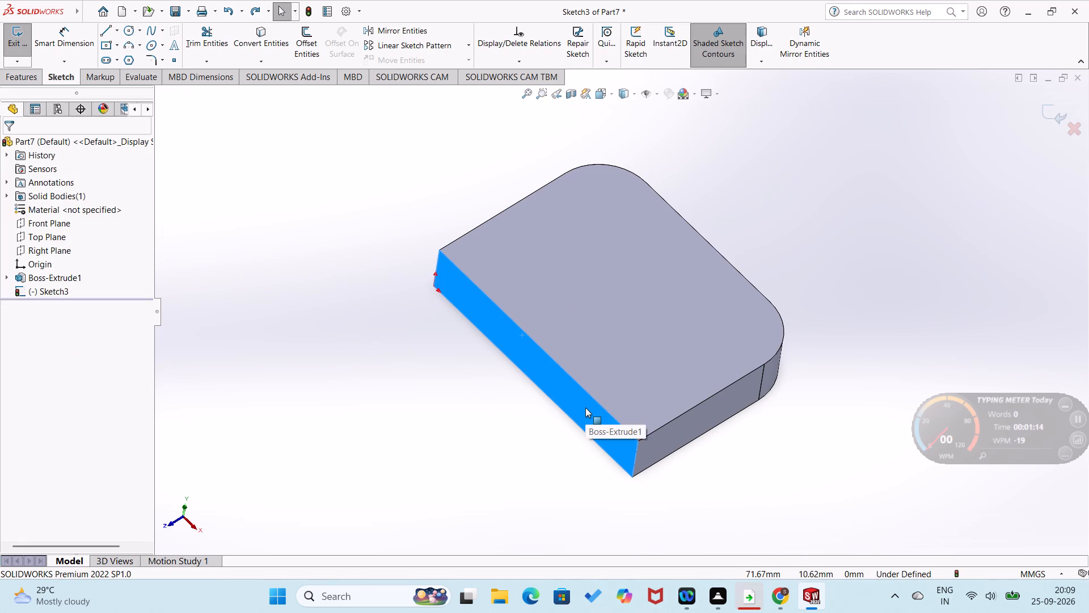
Draw a vertical line about 41 mm long upward from the side face's upper corner above the origin.
{"action": "key", "text": "ctrl+8"}
{"action": "right_click_drag", "start_coordinate": [557, 434], "coordinate": [467, 436]}
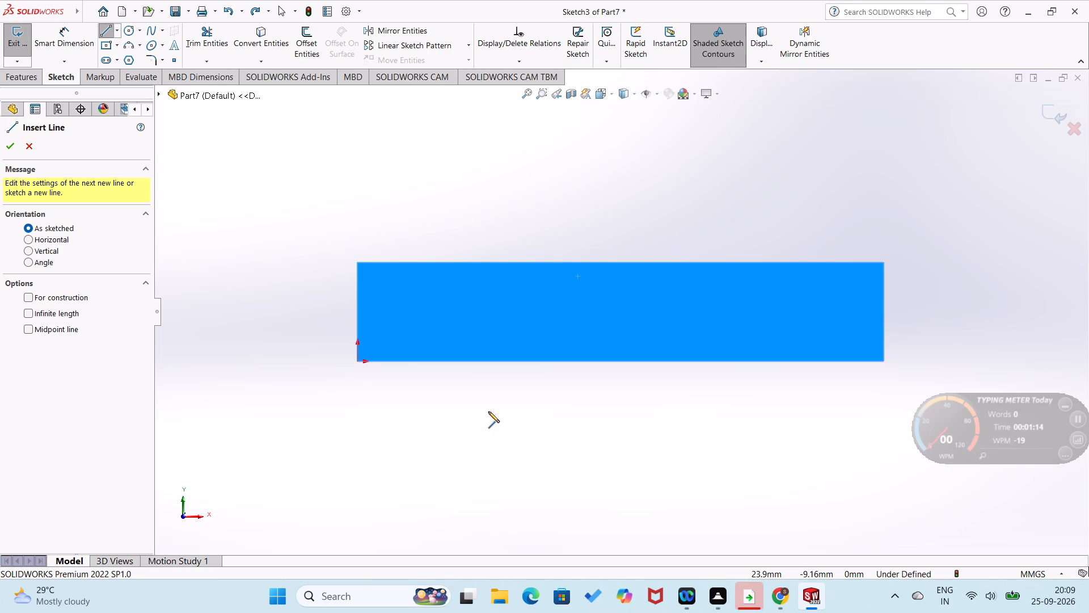
{"action": "left_click", "coordinate": [357, 261]}
{"action": "scroll", "coordinate": [379, 195], "scroll_direction": "up", "scroll_amount": 3}
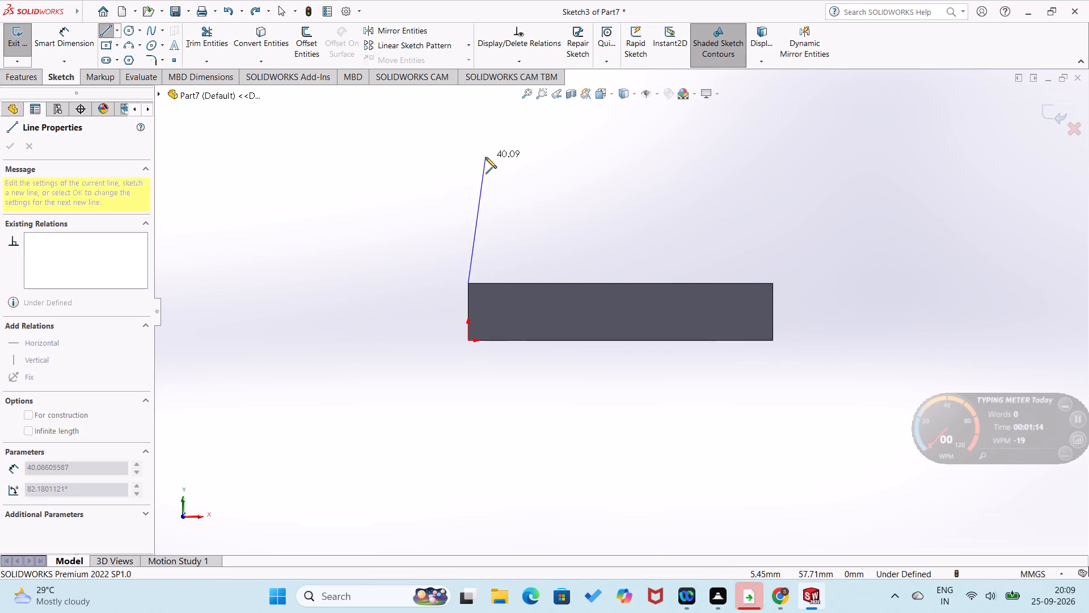
{"action": "left_click", "coordinate": [467, 153]}
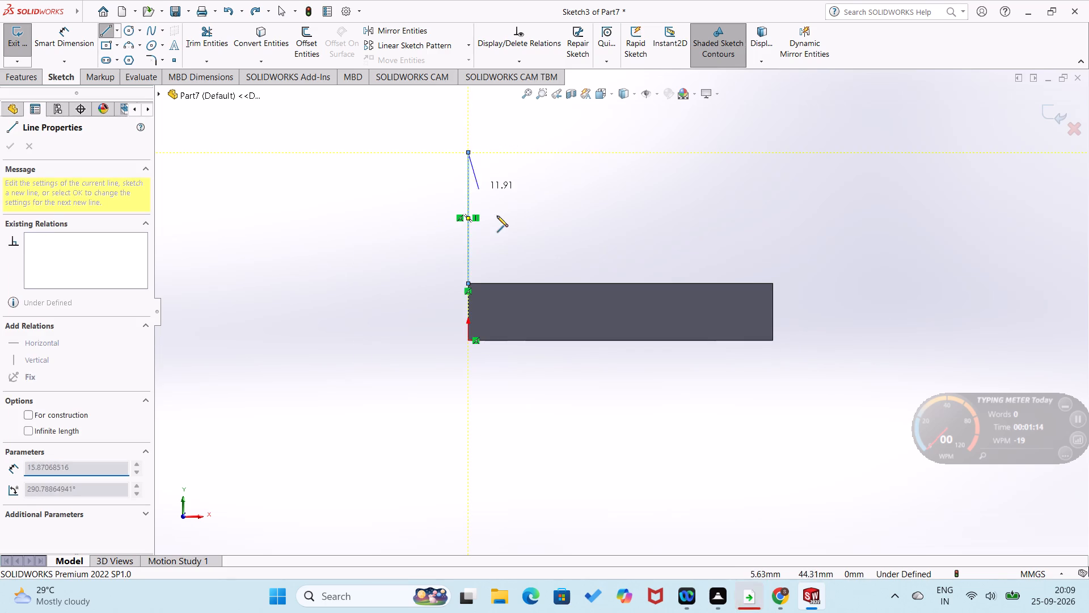
Dimension the vertical line above the origin corner to 80 mm.
{"action": "right_click_drag", "start_coordinate": [506, 199], "coordinate": [569, 100]}
{"action": "left_click", "coordinate": [469, 204]}
{"action": "left_click", "coordinate": [412, 204]}
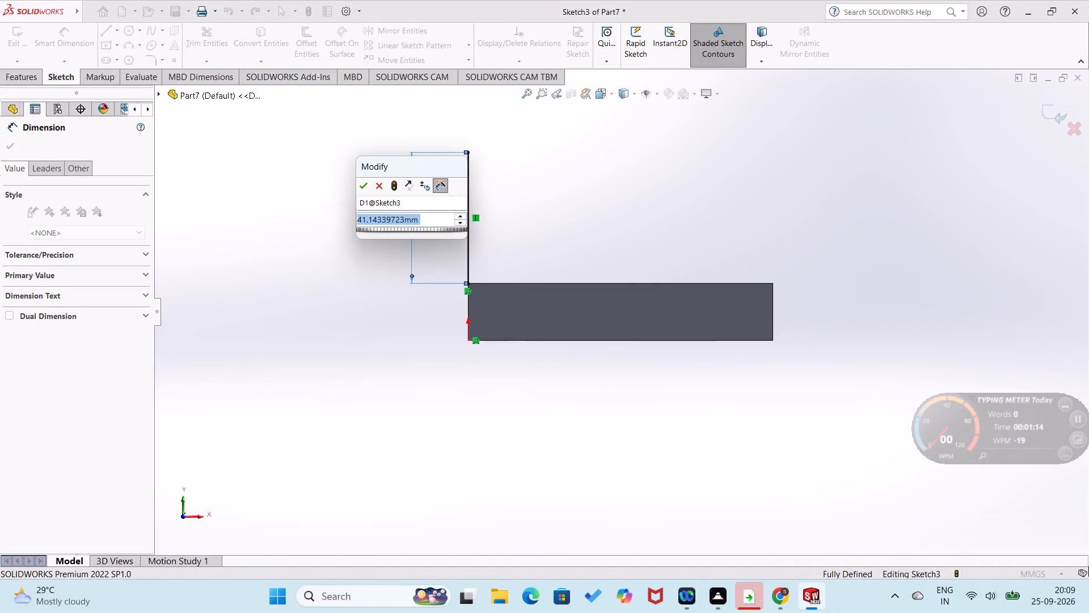
{"action": "type", "text": "80."}
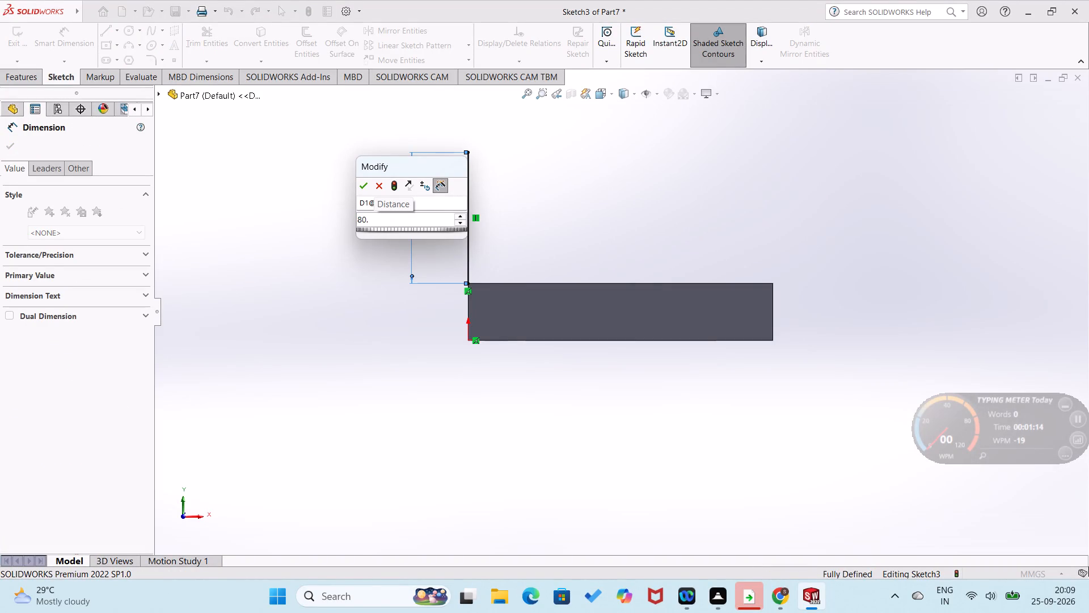
{"action": "key", "text": "BackSpace"}
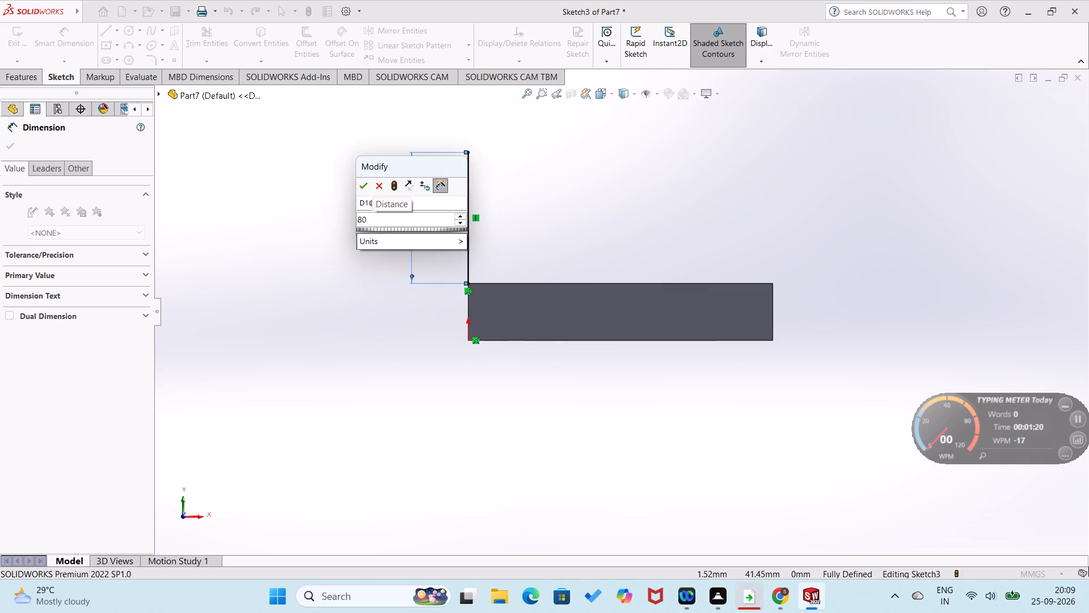
{"action": "left_click", "coordinate": [365, 184]}
{"action": "scroll", "coordinate": [649, 254], "scroll_direction": "up", "scroll_amount": 2}
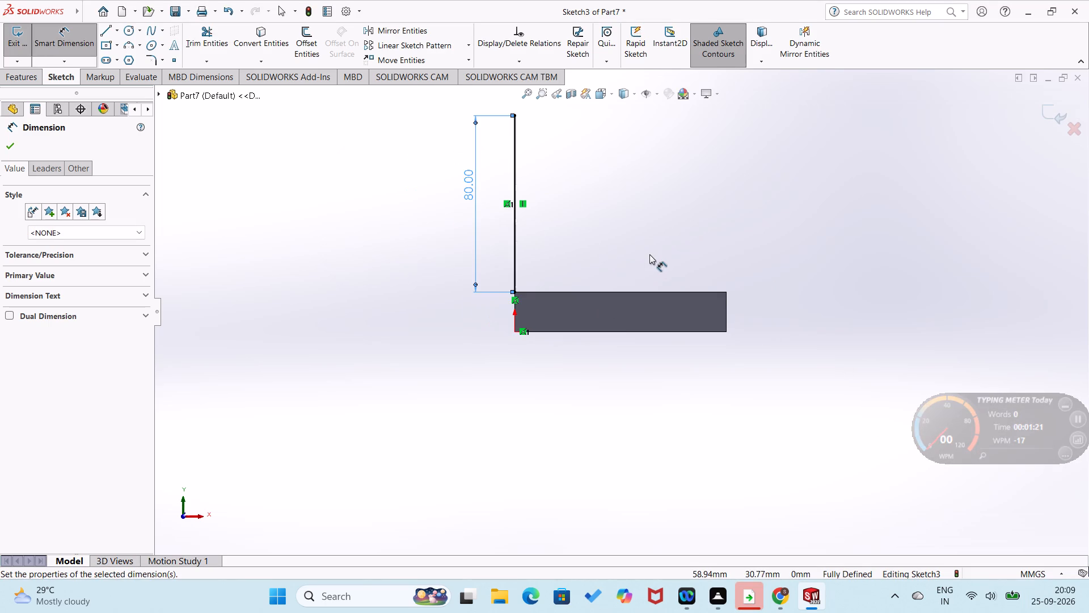
{"action": "scroll", "coordinate": [642, 241], "scroll_direction": "up", "scroll_amount": 3}
{"action": "right_click", "coordinate": [673, 215]}
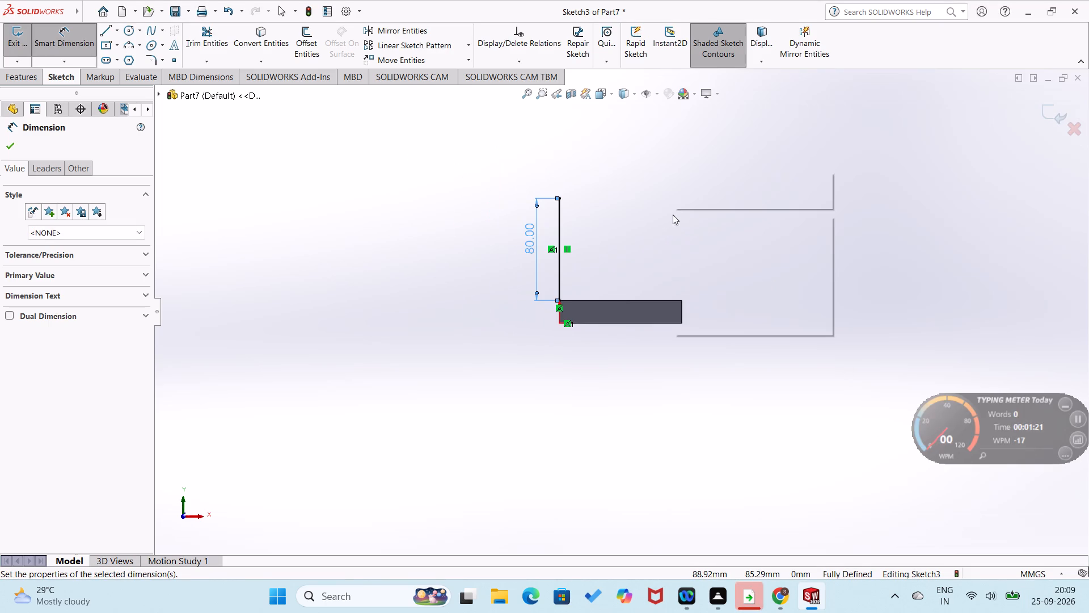
{"action": "left_click", "coordinate": [665, 204]}
{"action": "left_click_drag", "start_coordinate": [673, 201], "coordinate": [579, 229]}
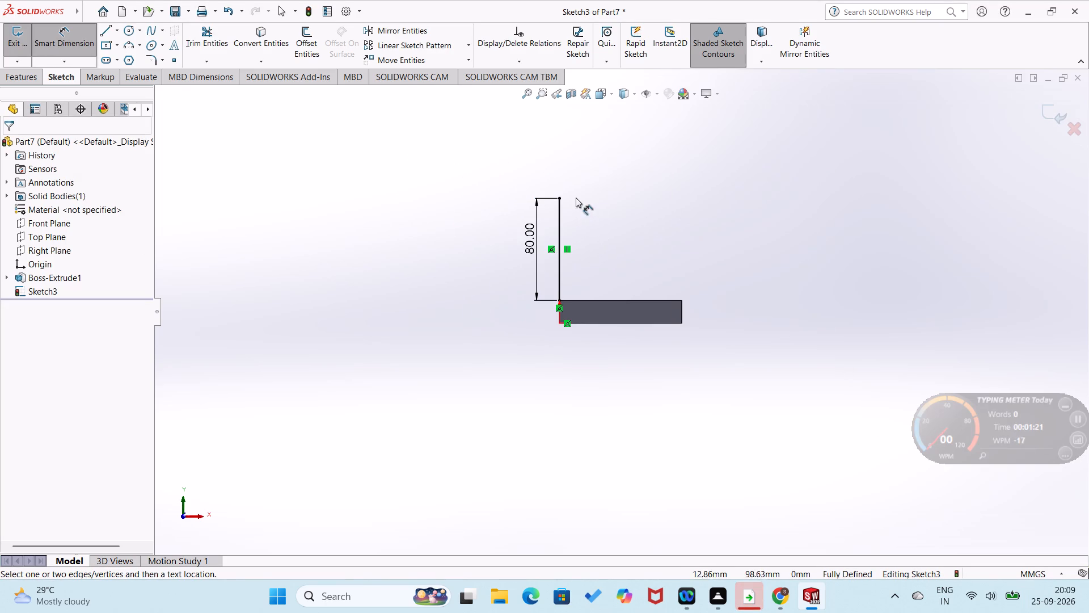
Draw a vertical line about 207 mm long upward from the midpoint of the side face's upper edge.
{"action": "right_click_drag", "start_coordinate": [686, 252], "coordinate": [638, 273]}
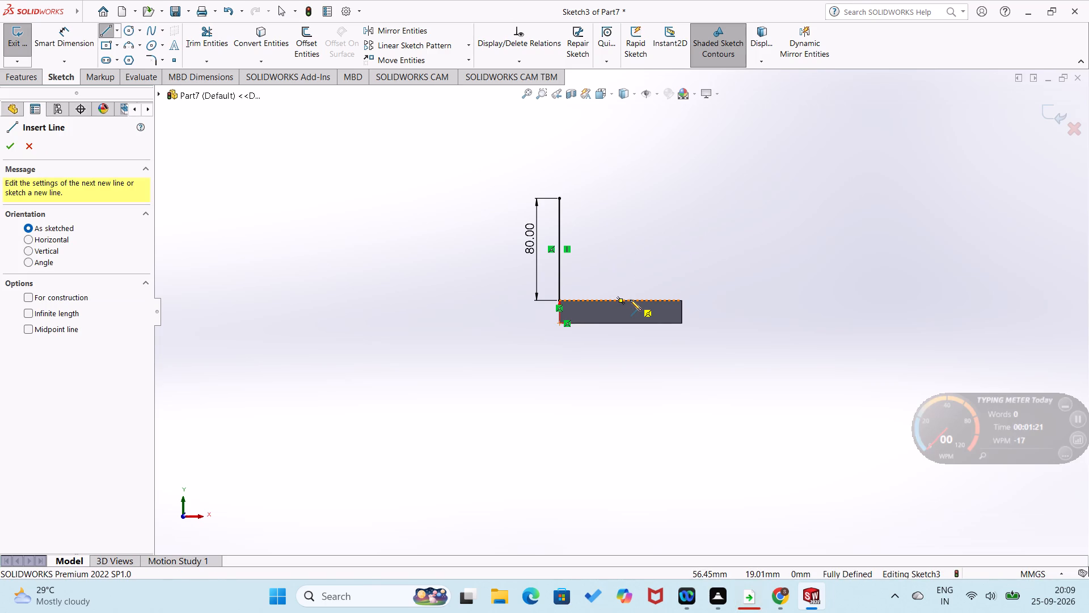
{"action": "left_click", "coordinate": [621, 300]}
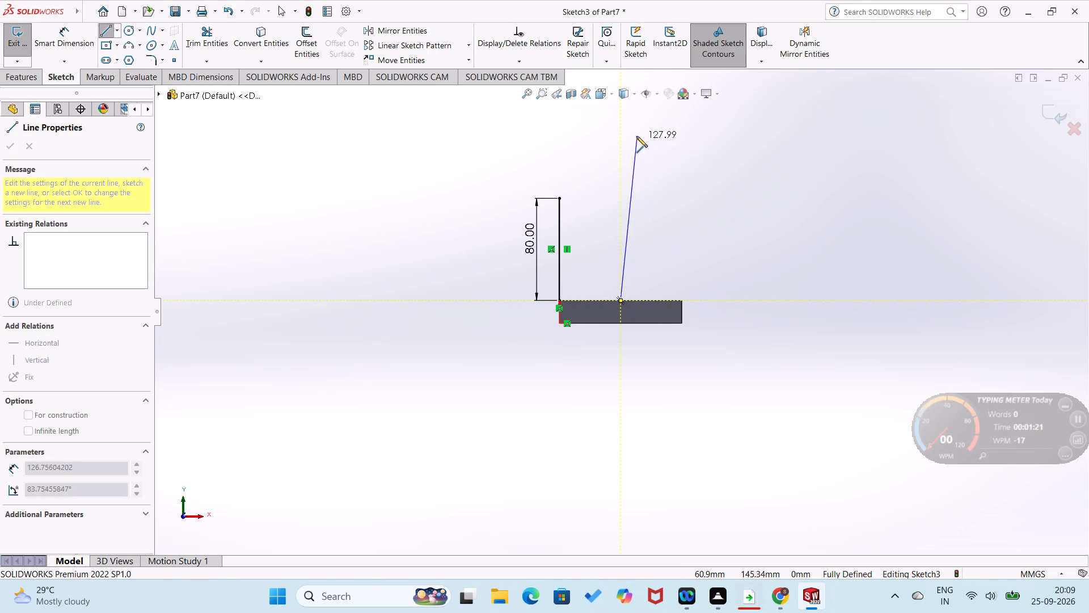
{"action": "scroll", "coordinate": [623, 105], "scroll_direction": "up", "scroll_amount": 1}
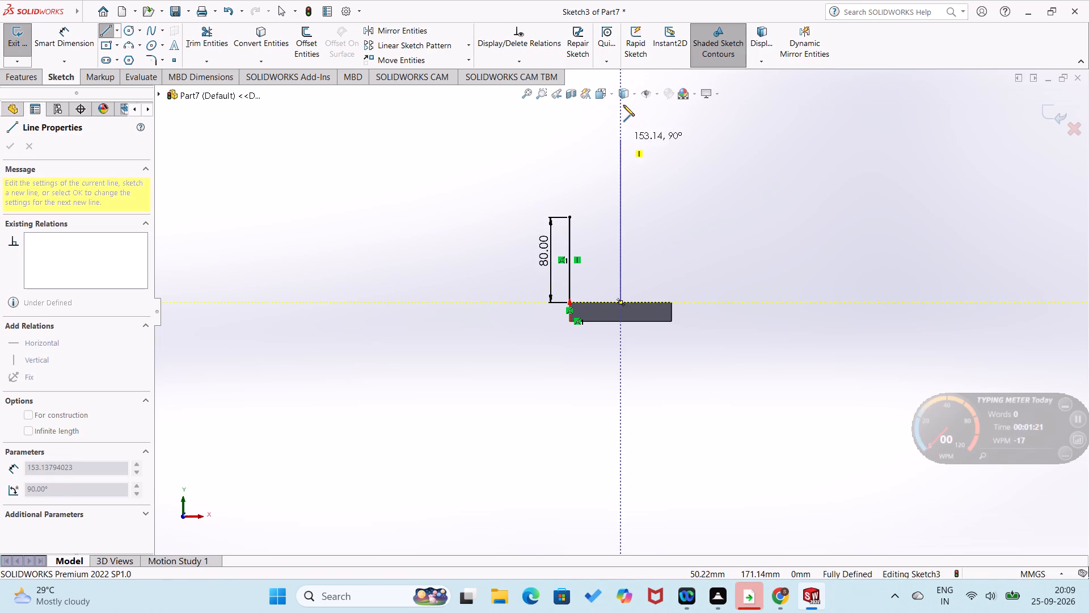
{"action": "scroll", "coordinate": [621, 112], "scroll_direction": "up", "scroll_amount": 1}
{"action": "left_click", "coordinate": [620, 120]}
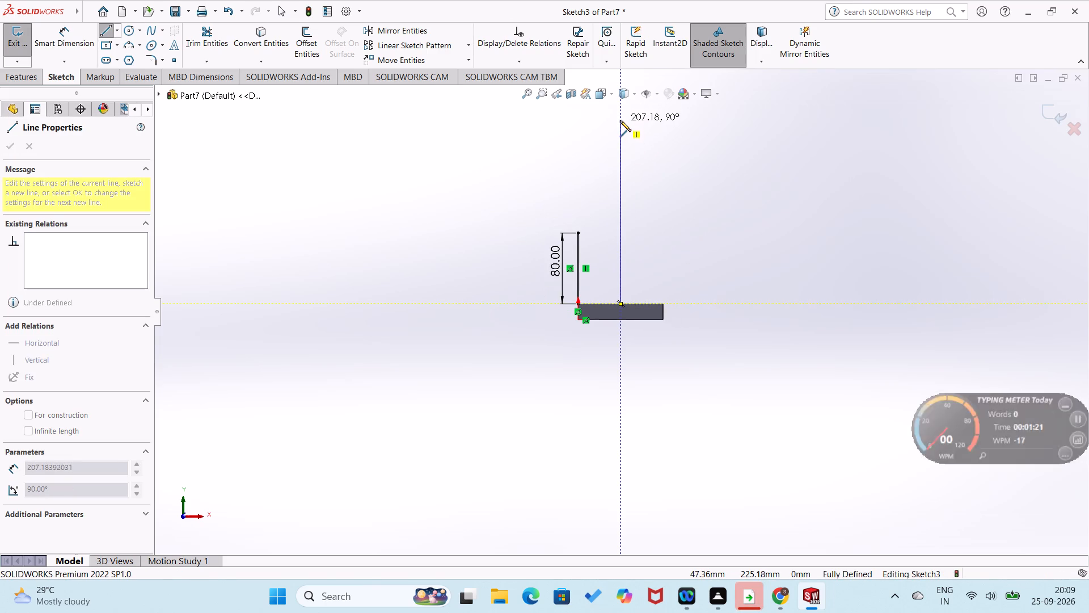
Dimension the central vertical line's length to 80+74 mm.
{"action": "right_click_drag", "start_coordinate": [654, 190], "coordinate": [691, 128]}
{"action": "left_click", "coordinate": [621, 192]}
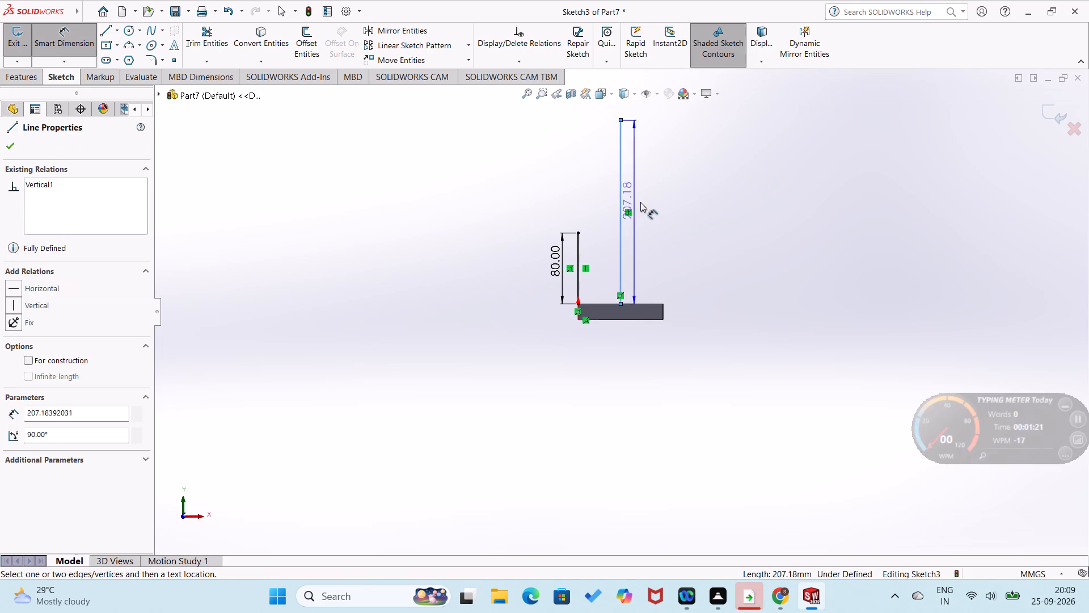
{"action": "left_click", "coordinate": [646, 203]}
{"action": "key", "text": "8"}
{"action": "key", "text": "0"}
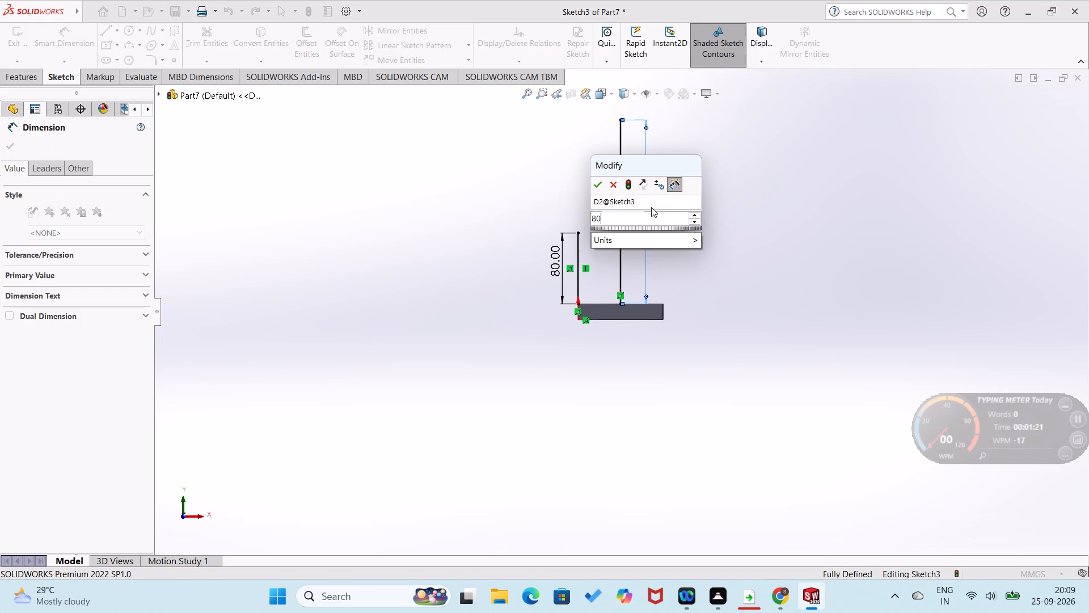
{"action": "key", "text": "plus"}
{"action": "type", "text": "74"}
{"action": "key", "text": "Return"}
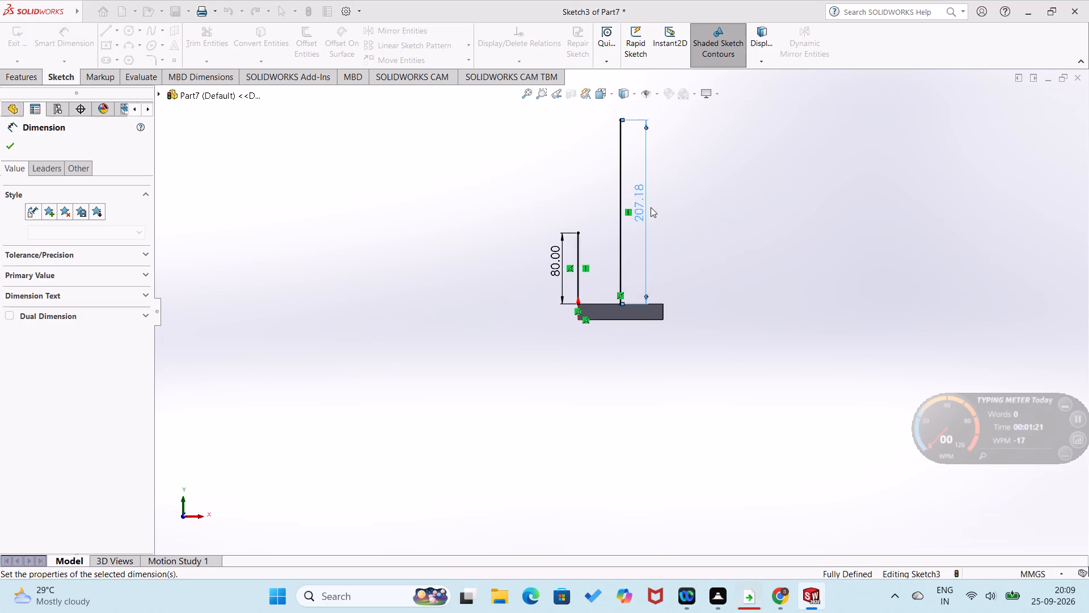
{"action": "left_click", "coordinate": [660, 228]}
Sketch a circle centred on the central line's upper end and set its diameter to 18+18 mm.
{"action": "scroll", "coordinate": [660, 229], "scroll_direction": "up", "scroll_amount": 2}
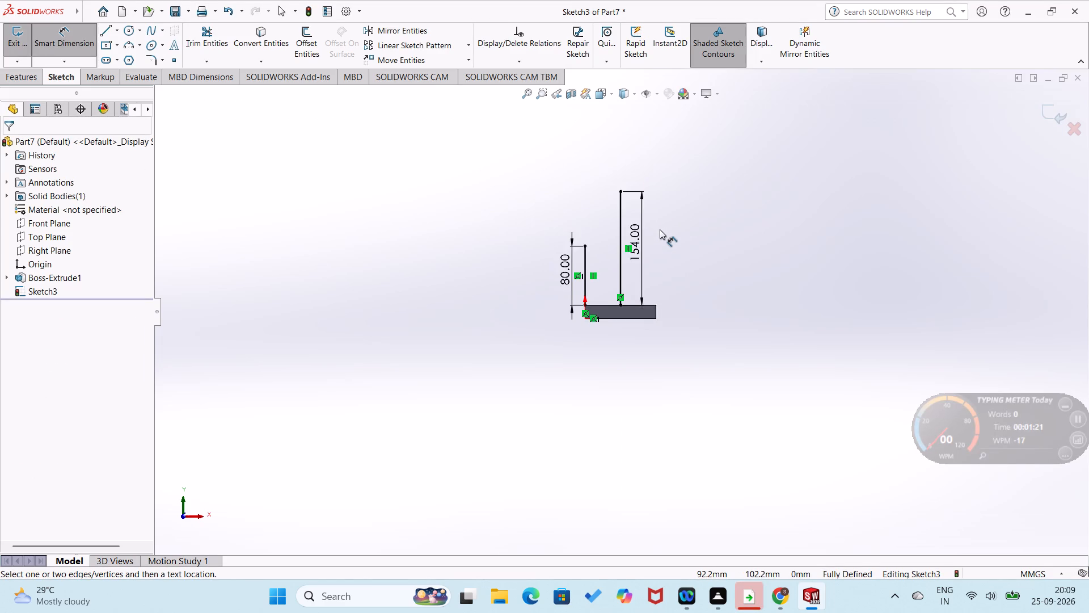
{"action": "scroll", "coordinate": [660, 229], "scroll_direction": "down", "scroll_amount": 6}
{"action": "right_click_drag", "start_coordinate": [649, 244], "coordinate": [763, 238]}
{"action": "left_click", "coordinate": [520, 214]}
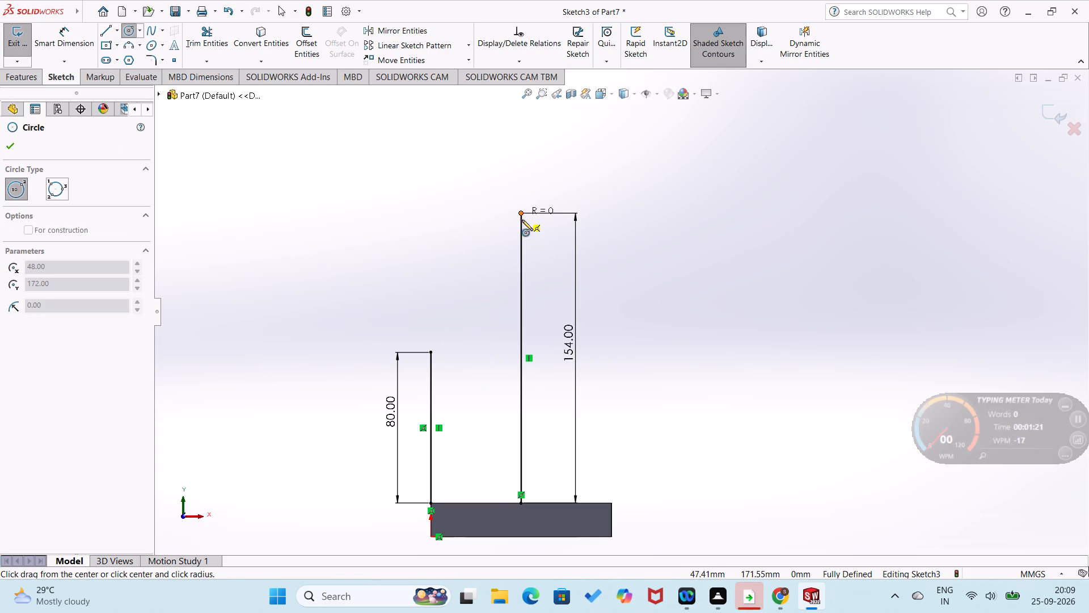
{"action": "left_click", "coordinate": [527, 255]}
{"action": "right_click_drag", "start_coordinate": [590, 234], "coordinate": [626, 178]}
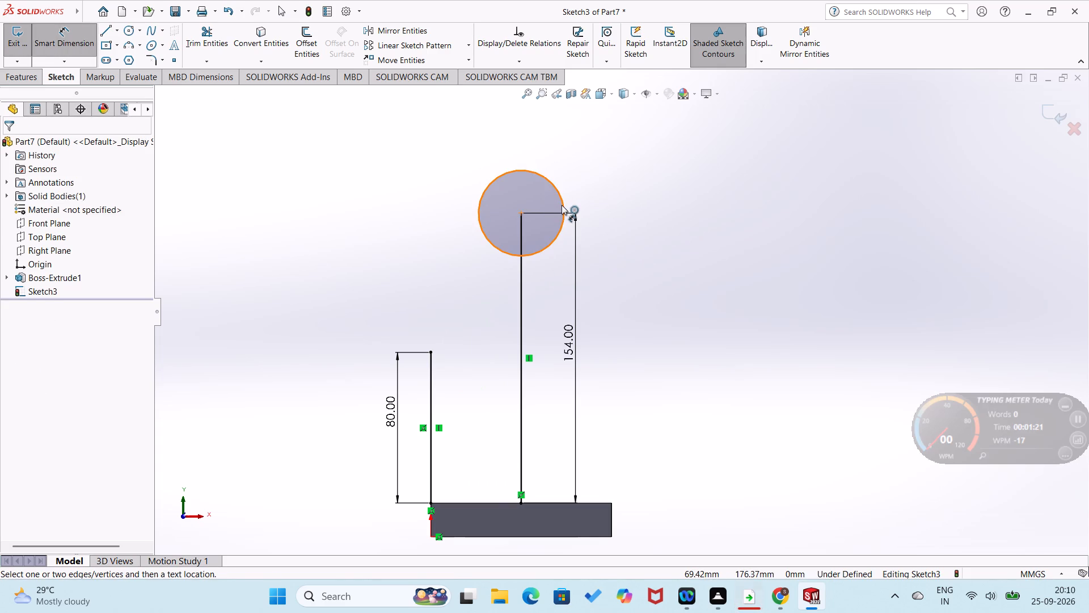
{"action": "left_click", "coordinate": [562, 205]}
{"action": "left_click", "coordinate": [581, 211]}
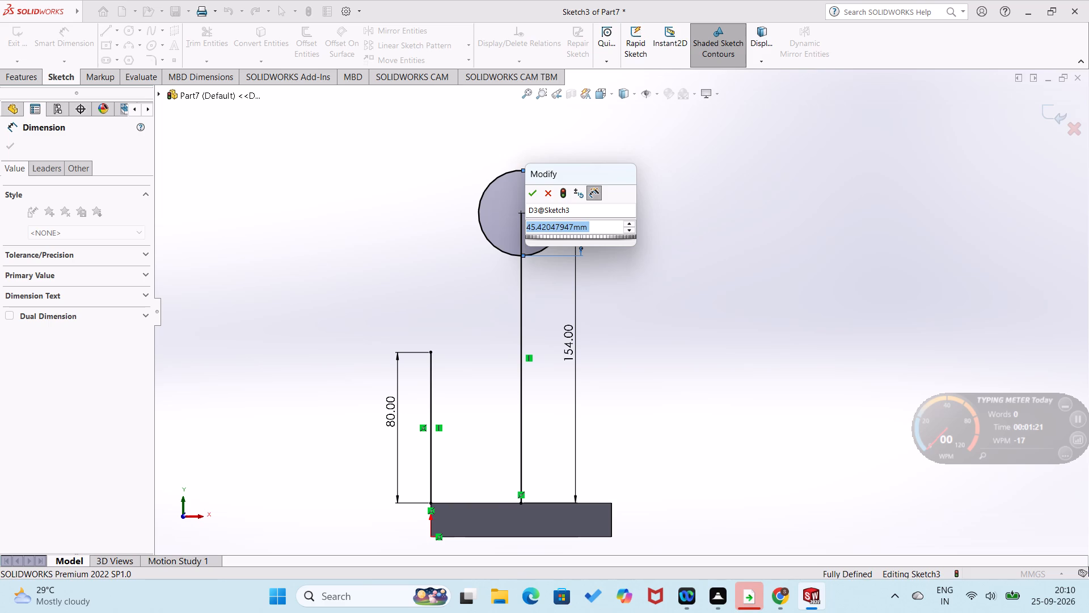
{"action": "key", "text": "1"}
{"action": "key", "text": "8"}
{"action": "type", "text": "+18"}
{"action": "key", "text": "Return"}
Sketch a smaller concentric circle inside the 36 mm circle and set its diameter to 18 mm.
{"action": "scroll", "coordinate": [580, 203], "scroll_direction": "down", "scroll_amount": 3}
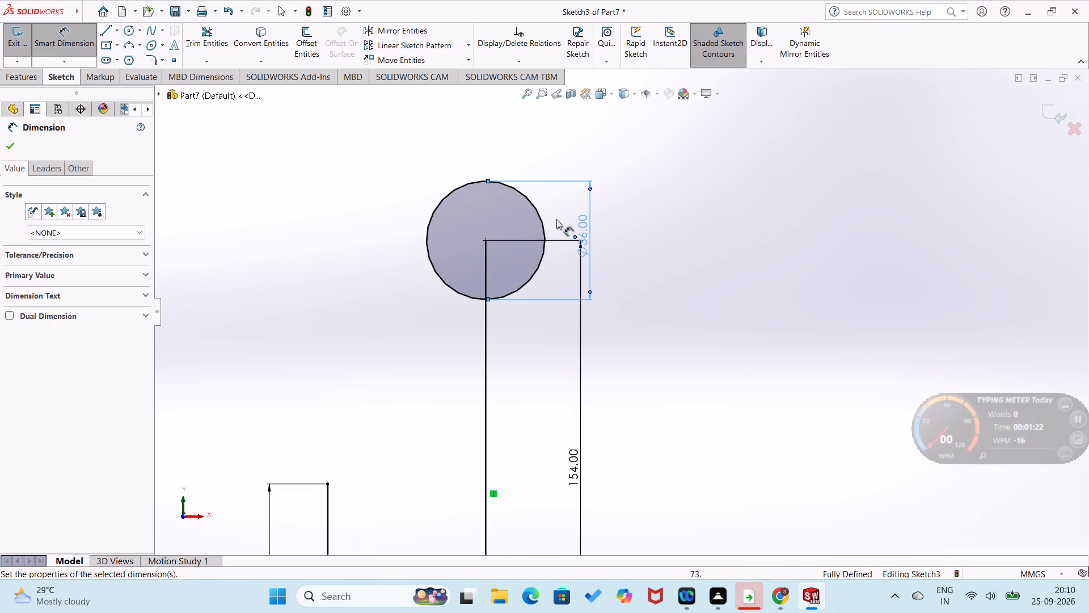
{"action": "right_click_drag", "start_coordinate": [531, 262], "coordinate": [660, 260]}
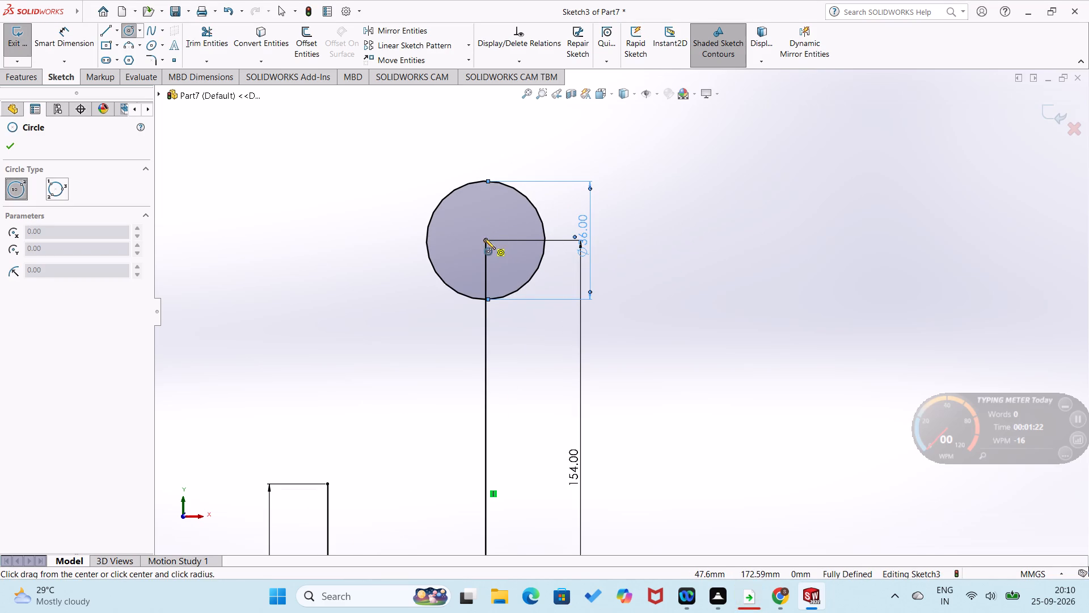
{"action": "left_click", "coordinate": [484, 238]}
{"action": "left_click", "coordinate": [491, 270]}
{"action": "right_click_drag", "start_coordinate": [501, 278], "coordinate": [540, 206]}
{"action": "left_click", "coordinate": [512, 249]}
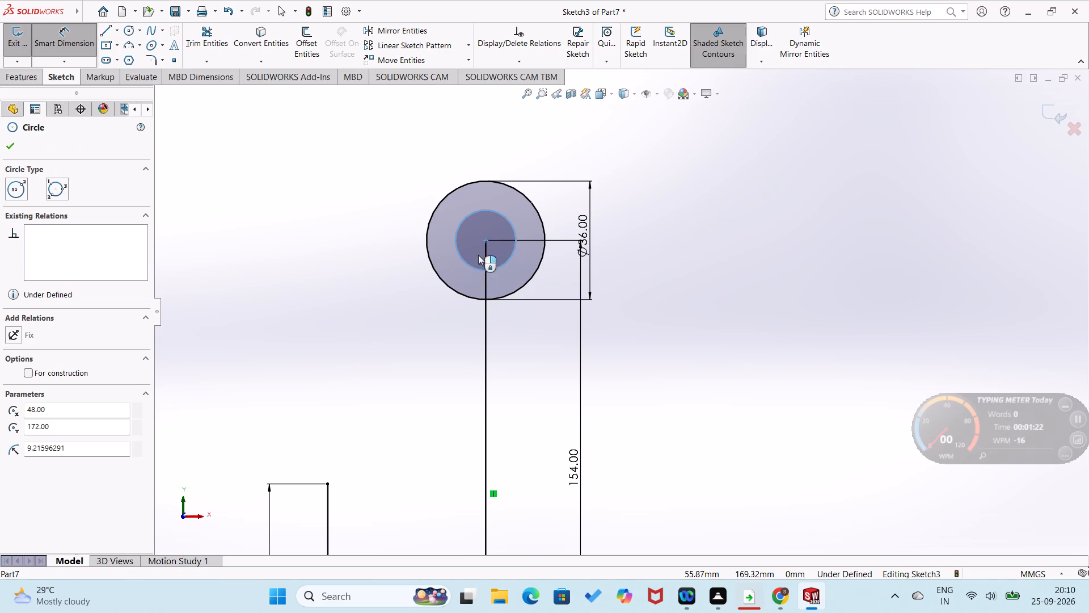
{"action": "left_click", "coordinate": [420, 244]}
{"action": "key", "text": "1"}
{"action": "key", "text": "8"}
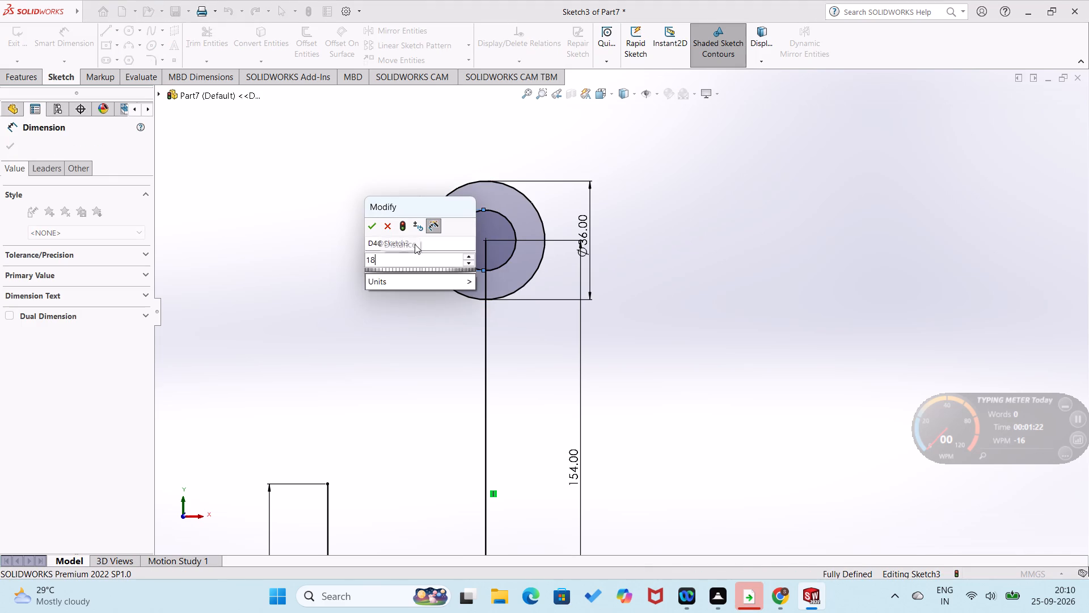
{"action": "key", "text": "Return"}
Draw a slanted line about 80 mm long from the outer circle's side quadrant to the top of the 80 mm line.
{"action": "right_click_drag", "start_coordinate": [415, 291], "coordinate": [370, 324]}
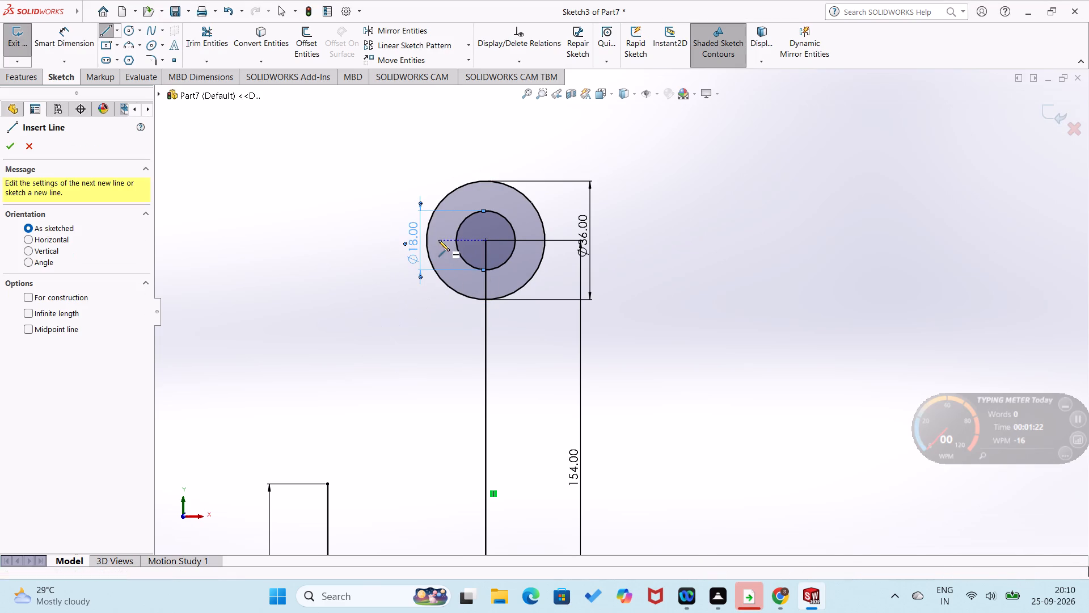
{"action": "left_click", "coordinate": [425, 240]}
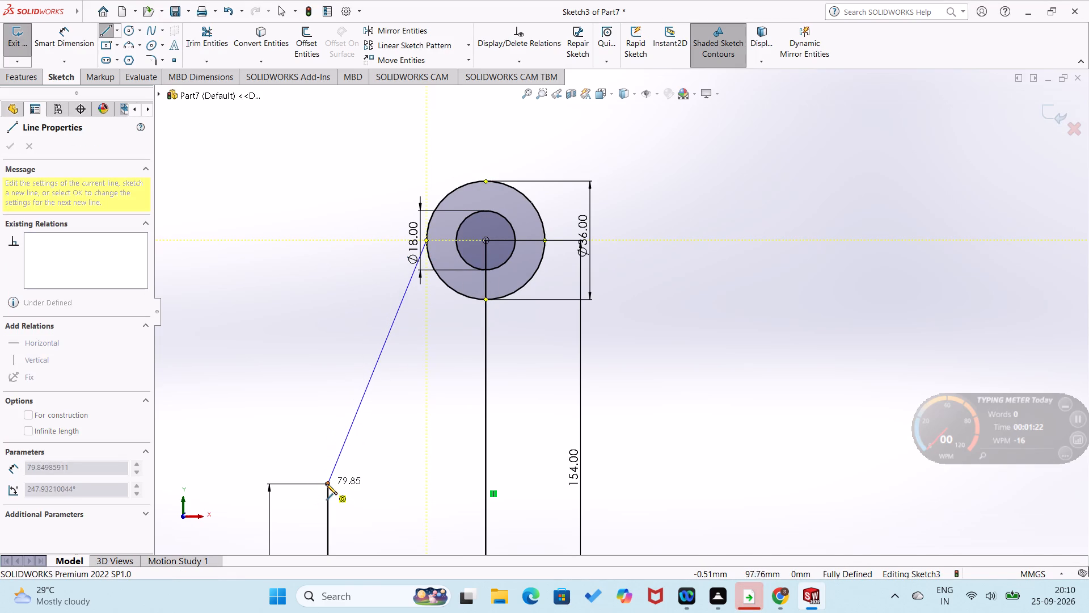
{"action": "left_click", "coordinate": [326, 484]}
{"action": "right_click_drag", "start_coordinate": [327, 408], "coordinate": [353, 275]}
Draw a slanted line from the outer circle's opposite quadrant, continuing with an 81 mm line down to the face's other upper corner.
{"action": "scroll", "coordinate": [506, 355], "scroll_direction": "up", "scroll_amount": 2}
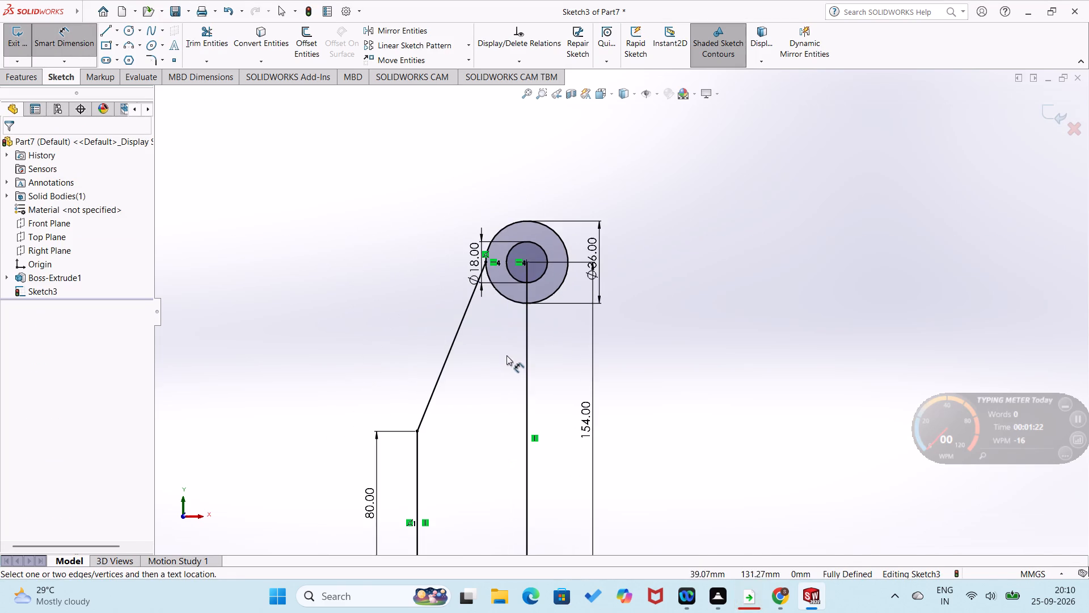
{"action": "scroll", "coordinate": [662, 423], "scroll_direction": "up", "scroll_amount": 1}
{"action": "right_click_drag", "start_coordinate": [798, 356], "coordinate": [672, 387]}
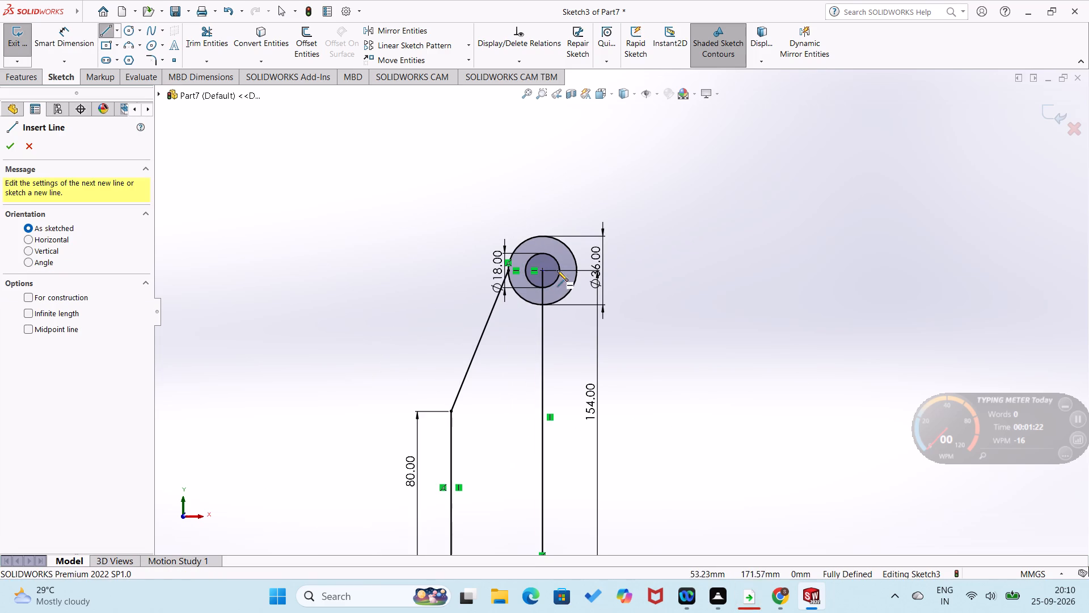
{"action": "left_click", "coordinate": [579, 271]}
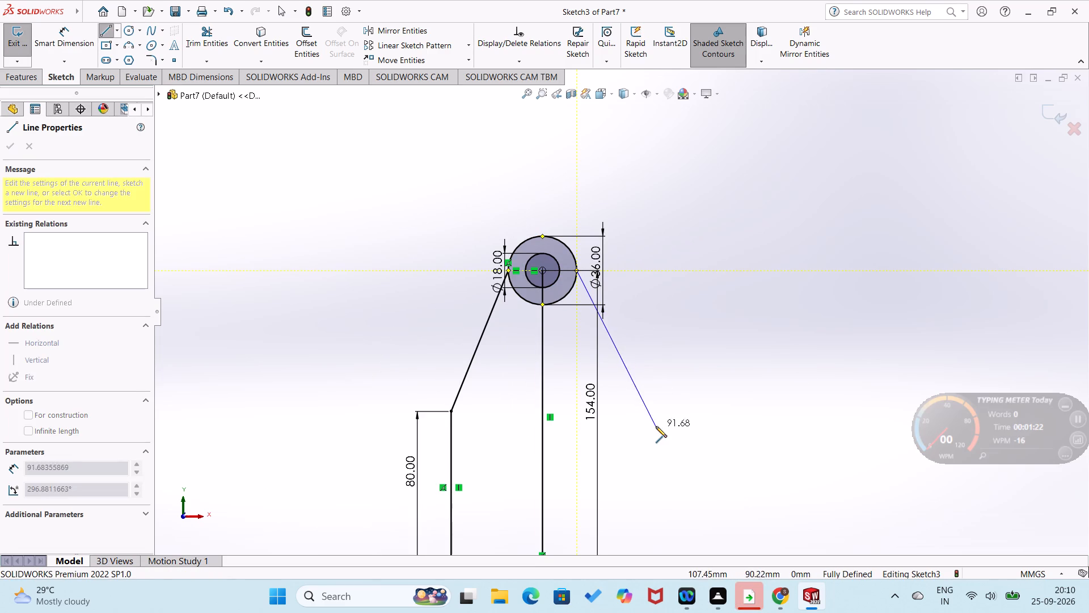
{"action": "left_click", "coordinate": [657, 413]}
{"action": "scroll", "coordinate": [662, 416], "scroll_direction": "up", "scroll_amount": 1}
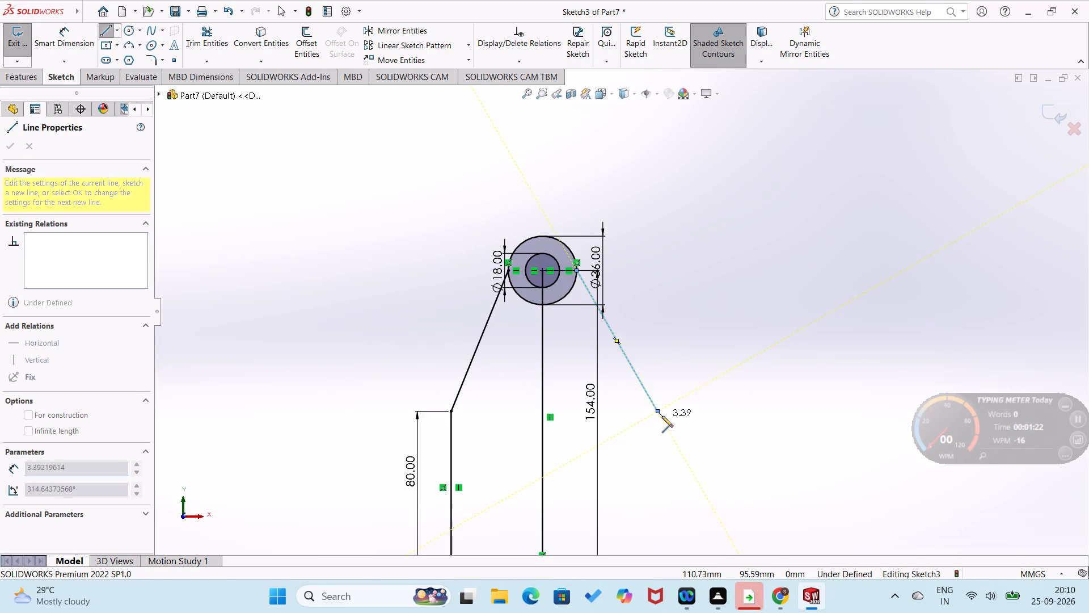
{"action": "scroll", "coordinate": [662, 416], "scroll_direction": "up", "scroll_amount": 1}
{"action": "scroll", "coordinate": [664, 418], "scroll_direction": "down", "scroll_amount": 1}
{"action": "left_click", "coordinate": [621, 498]}
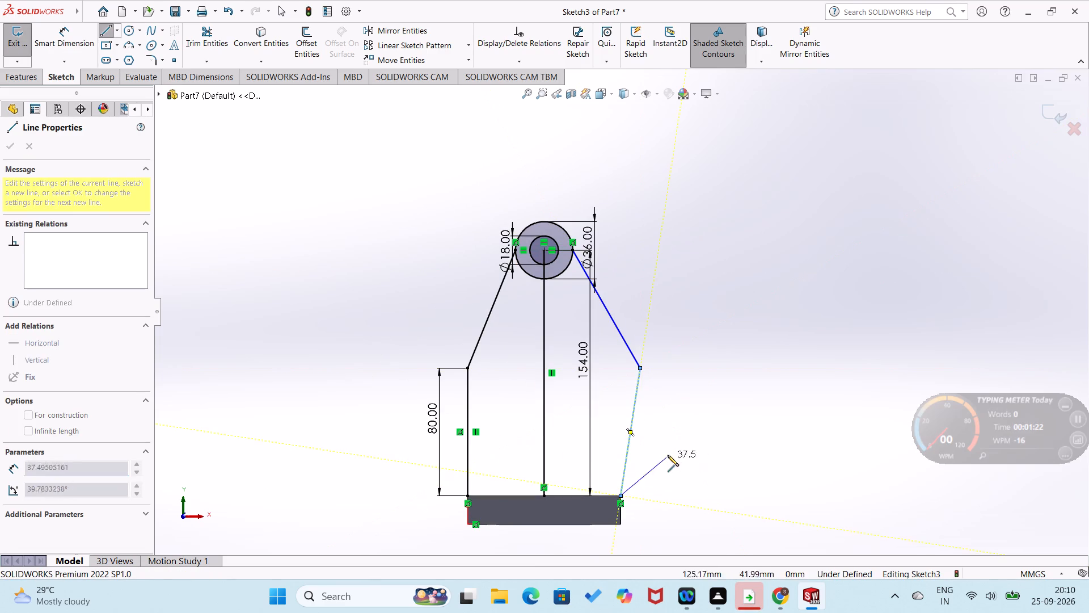
{"action": "right_click_drag", "start_coordinate": [671, 441], "coordinate": [698, 337]}
Make the lower line at the face's far corner vertical.
{"action": "right_click", "coordinate": [631, 414]}
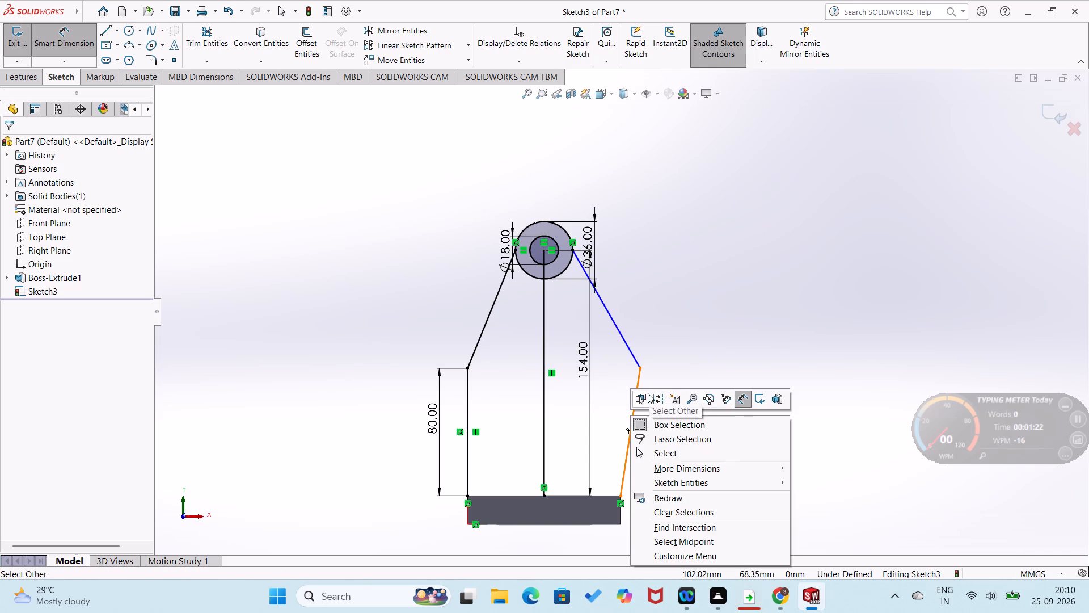
{"action": "right_click", "coordinate": [721, 329]}
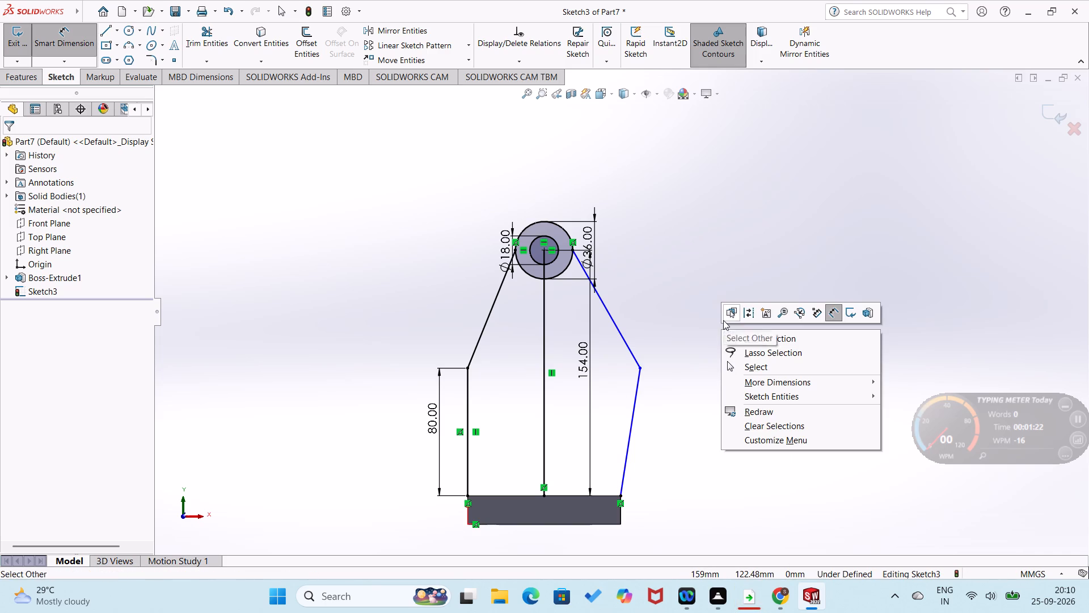
{"action": "key", "text": "Escape"}
{"action": "right_click", "coordinate": [636, 401]}
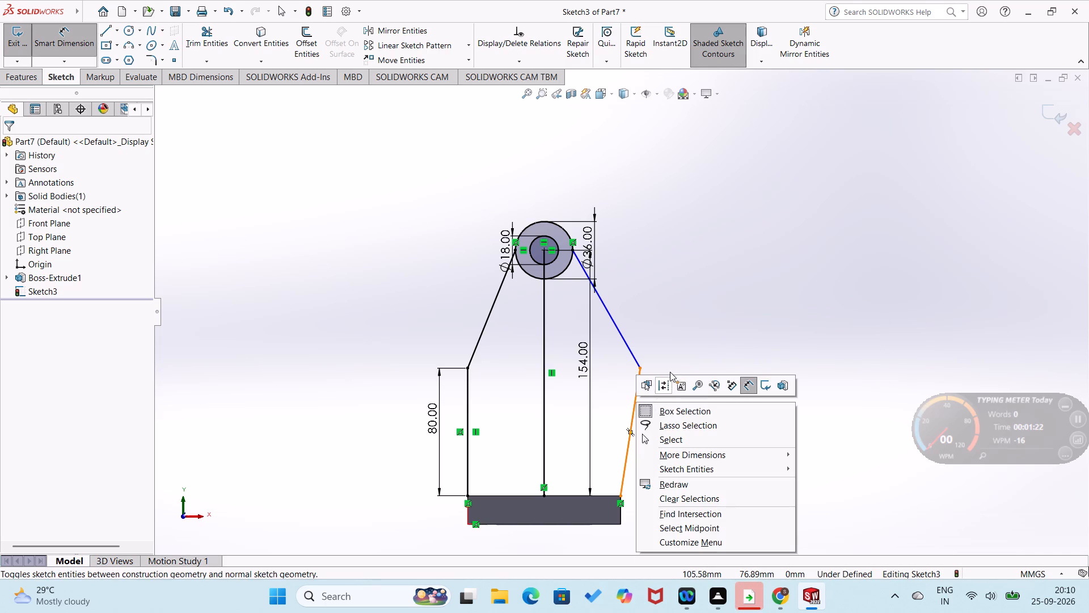
{"action": "key", "text": "Escape"}
{"action": "key", "text": "Escape"}
{"action": "right_click", "coordinate": [637, 385]}
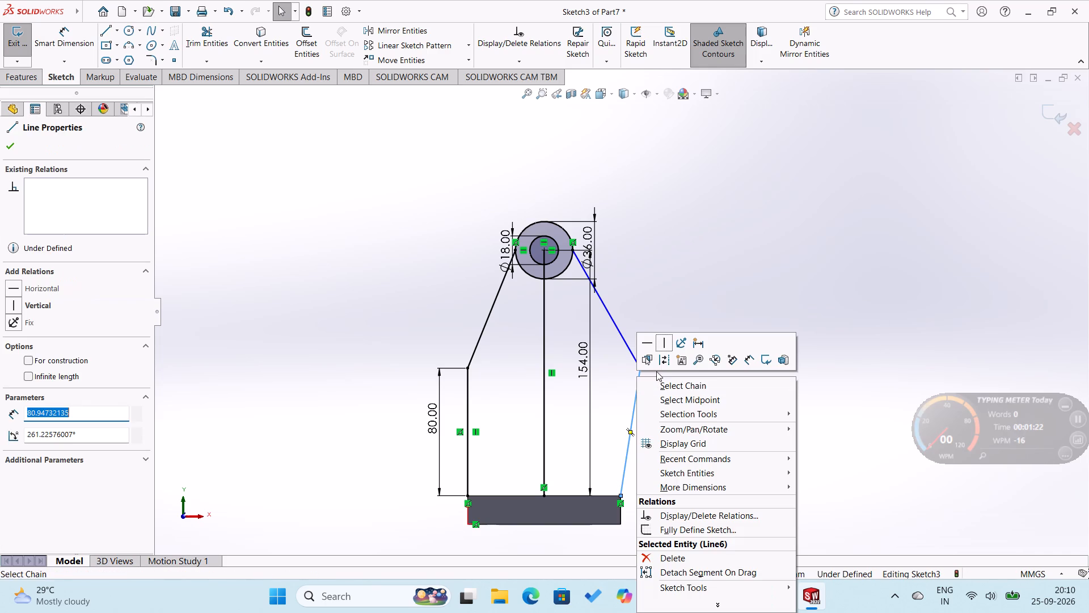
{"action": "left_click", "coordinate": [662, 342]}
{"action": "left_click", "coordinate": [662, 342]}
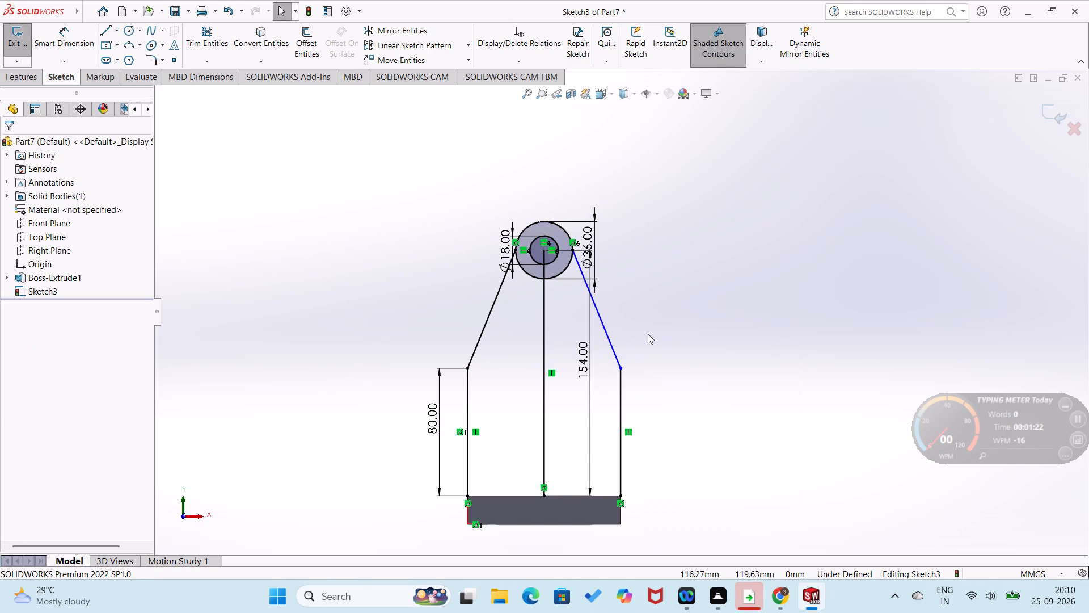
Dimension the vertical height of the under-defined slanted line between the outer circle and the upright side's top.
{"action": "right_click_drag", "start_coordinate": [644, 330], "coordinate": [660, 259]}
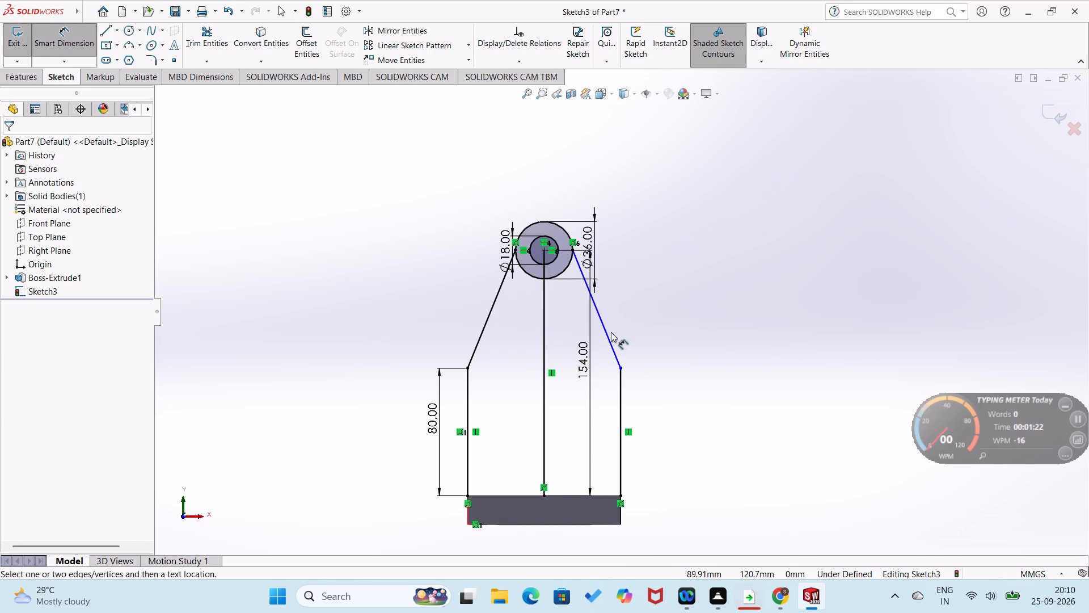
{"action": "left_click", "coordinate": [608, 338]}
{"action": "left_click", "coordinate": [638, 335]}
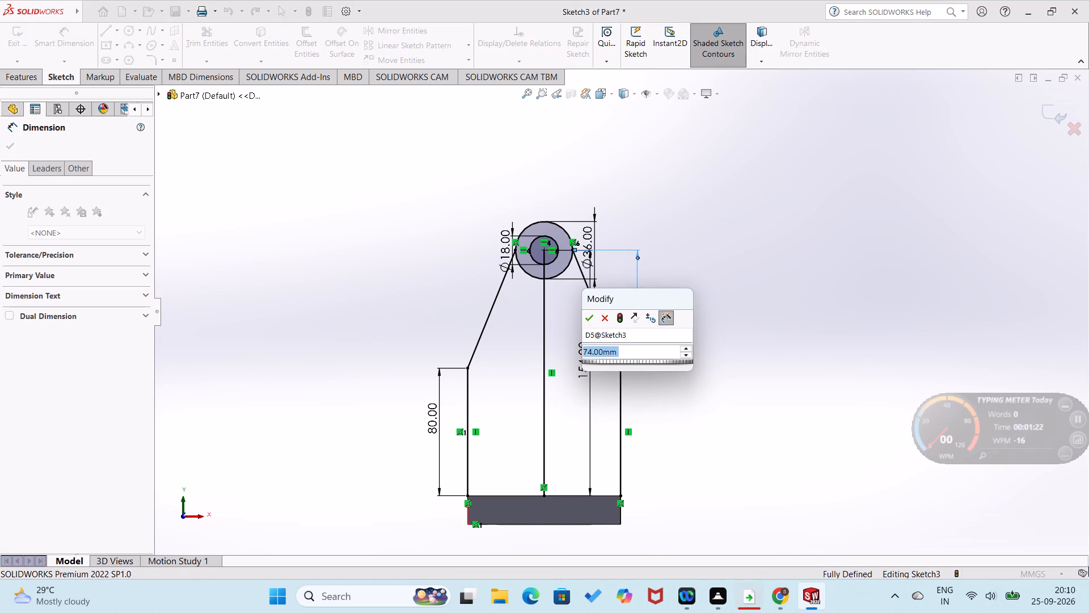
{"action": "left_click", "coordinate": [590, 317]}
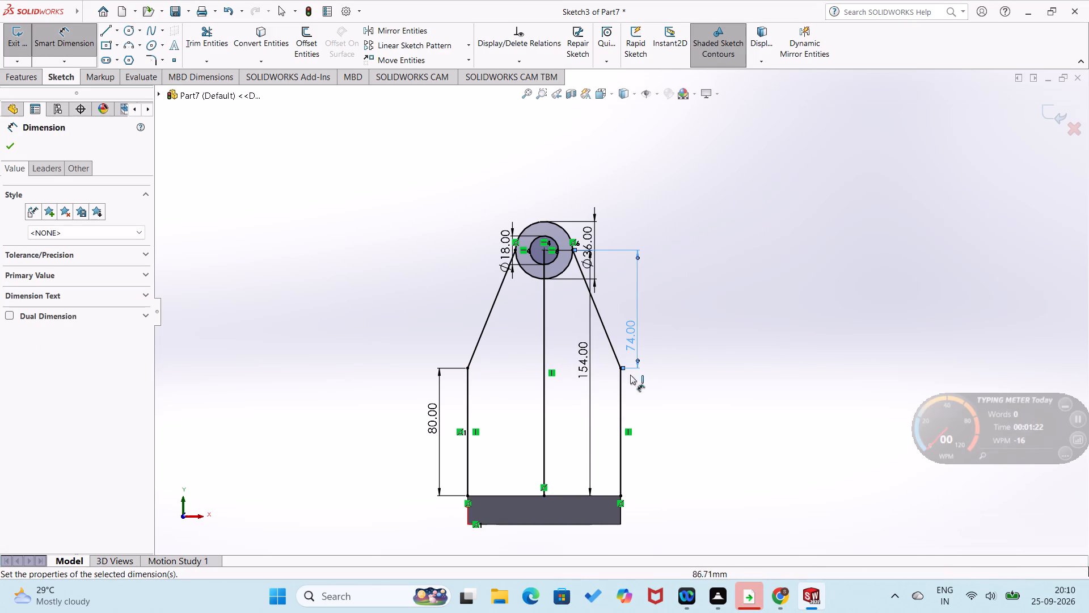
Draw a 36 mm horizontal line across the outer circle, joining its two side quadrants.
{"action": "right_click_drag", "start_coordinate": [737, 391], "coordinate": [556, 385]}
{"action": "left_click", "coordinate": [515, 250]}
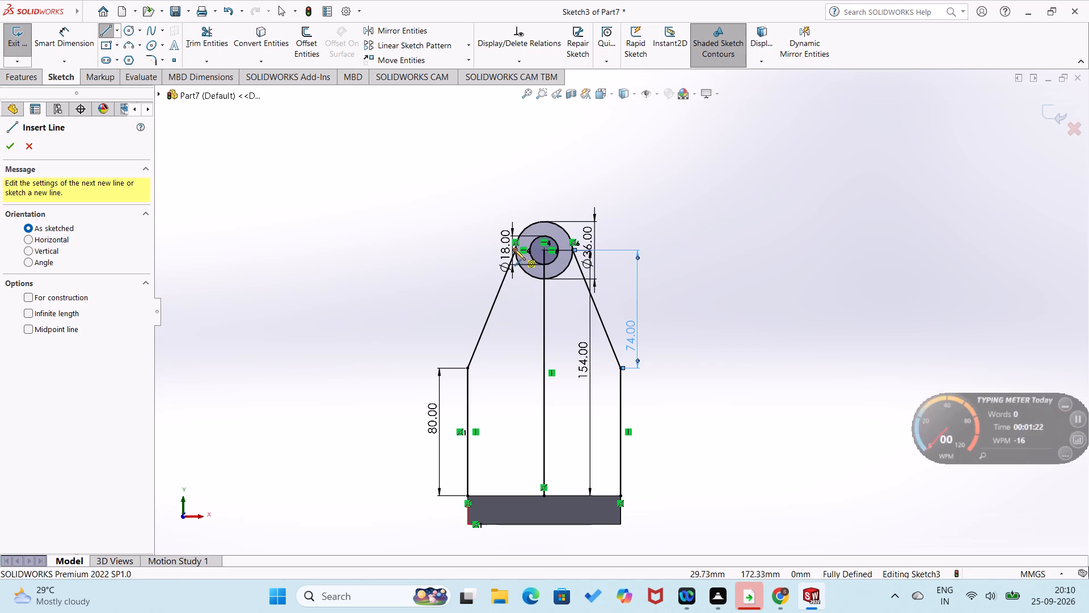
{"action": "left_click", "coordinate": [573, 250]}
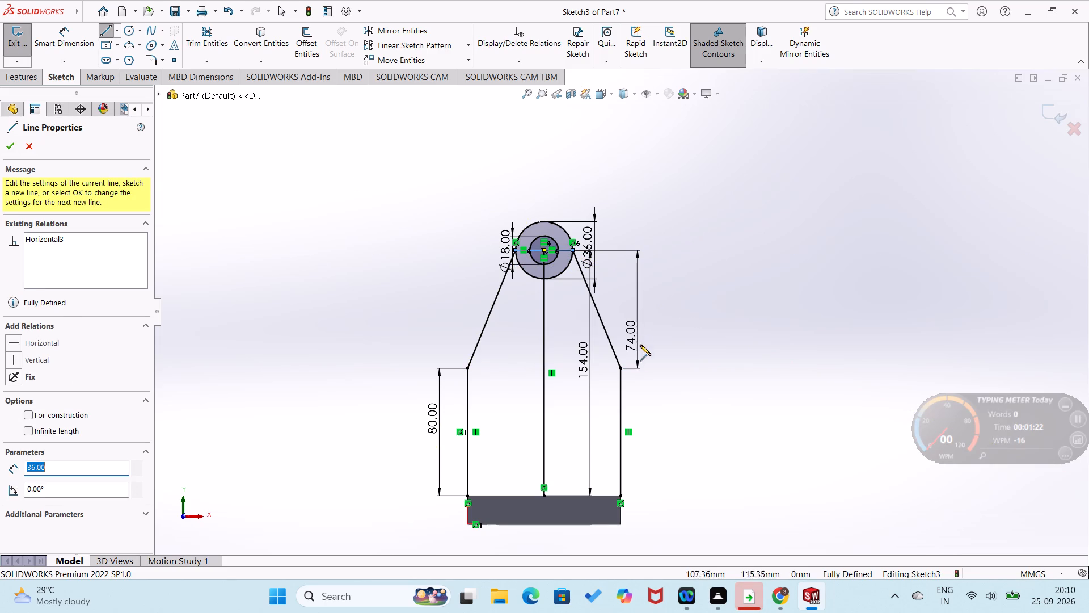
{"action": "left_click", "coordinate": [669, 401]}
{"action": "right_click_drag", "start_coordinate": [717, 415], "coordinate": [631, 423]}
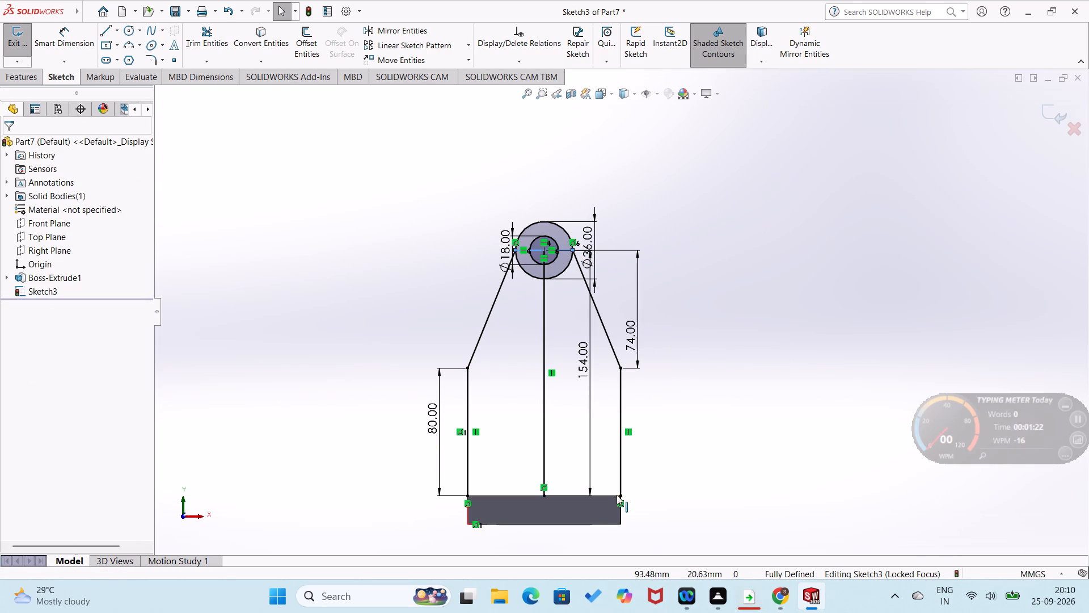
Close the profile's base with a 96 mm horizontal line along the plate's top edge.
{"action": "right_click_drag", "start_coordinate": [832, 435], "coordinate": [672, 442]}
{"action": "left_click", "coordinate": [621, 495]}
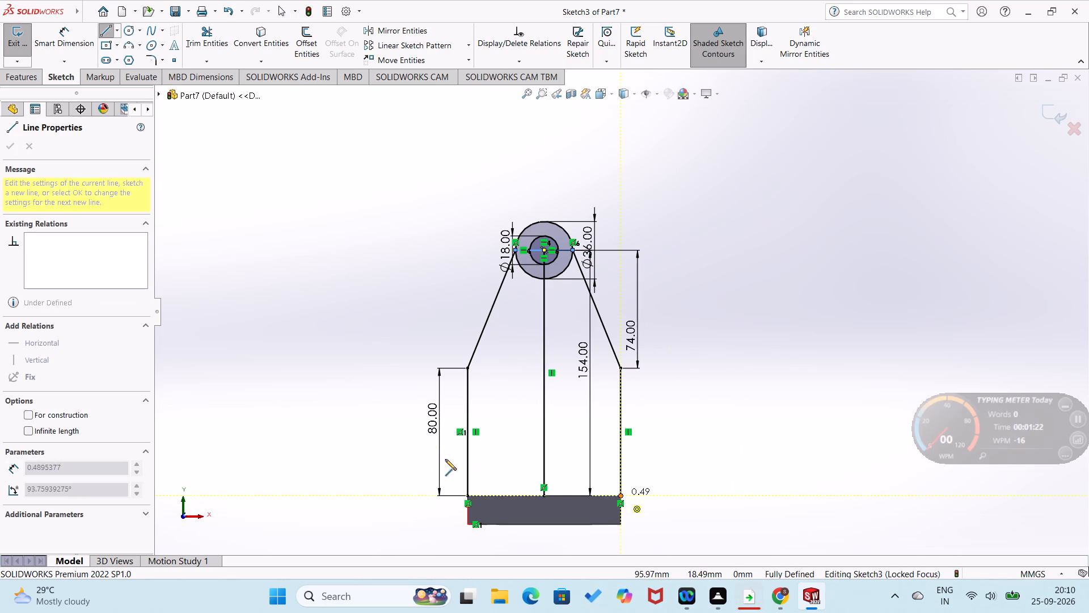
{"action": "left_click", "coordinate": [467, 495]}
{"action": "right_click_drag", "start_coordinate": [364, 384], "coordinate": [386, 277]}
{"action": "left_click", "coordinate": [32, 81]}
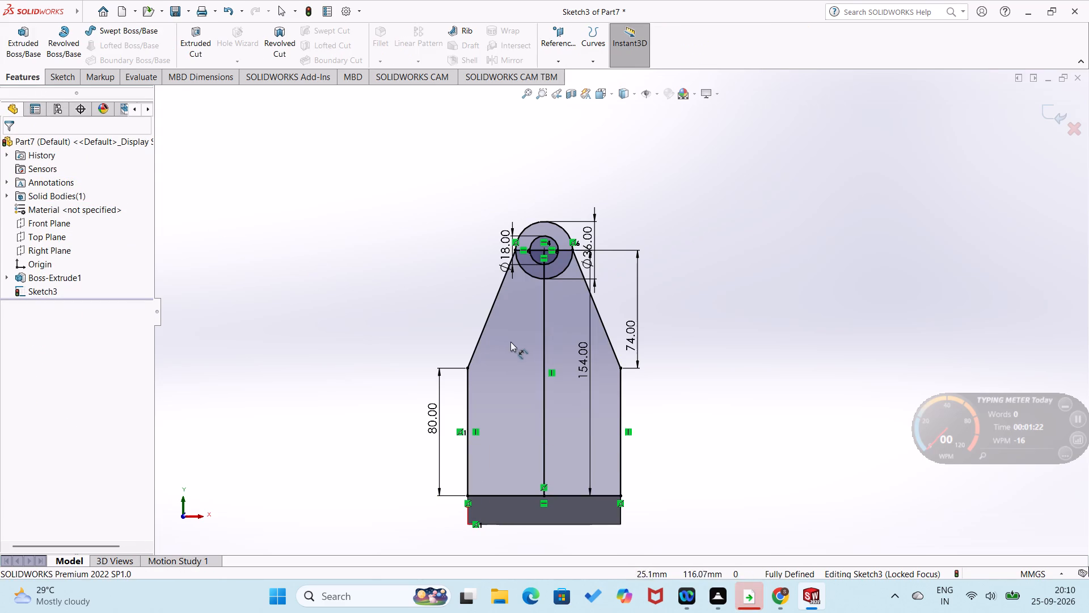
{"action": "key", "text": "Escape"}
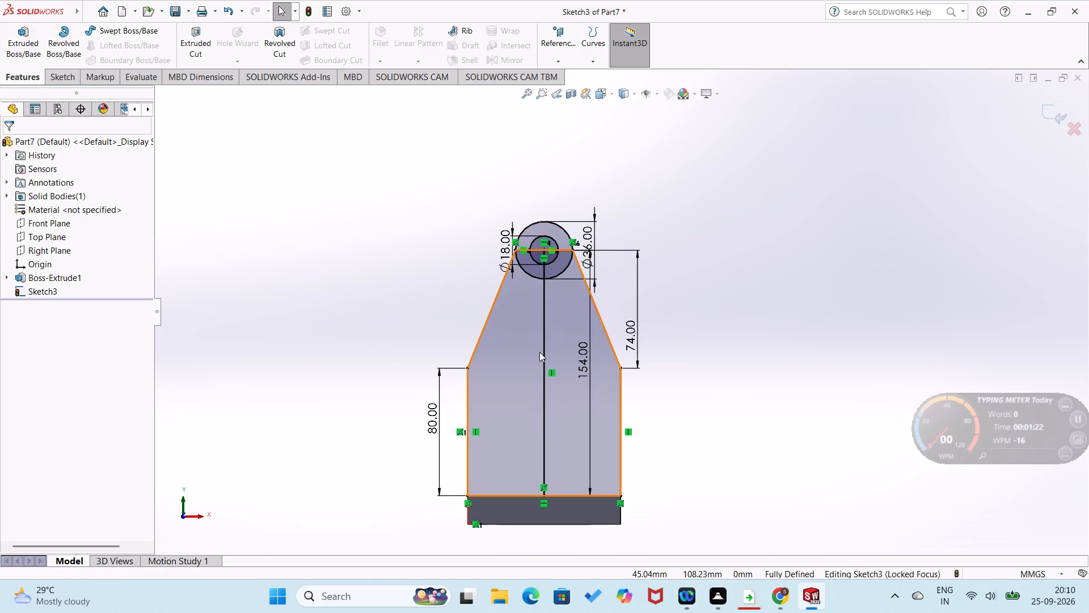
Convert the vertical centre line below the circles to construction geometry.
{"action": "right_click", "coordinate": [542, 353]}
{"action": "left_click", "coordinate": [565, 339]}
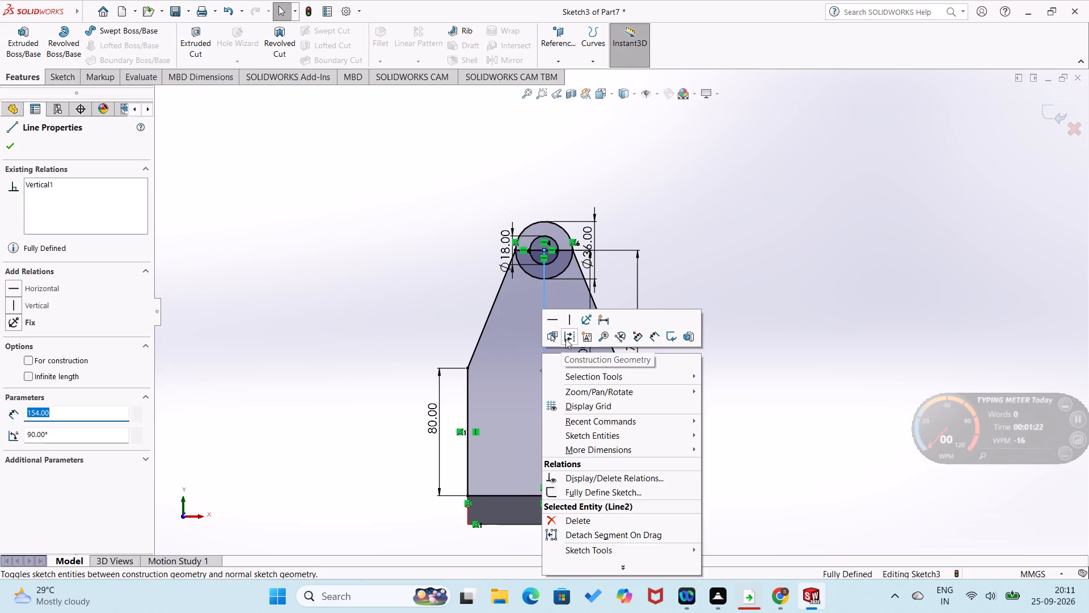
Set up a 9 mm blind boss extrusion in the reversed direction, picking both halves of the tapered body as contours.
{"action": "left_click", "coordinate": [28, 78]}
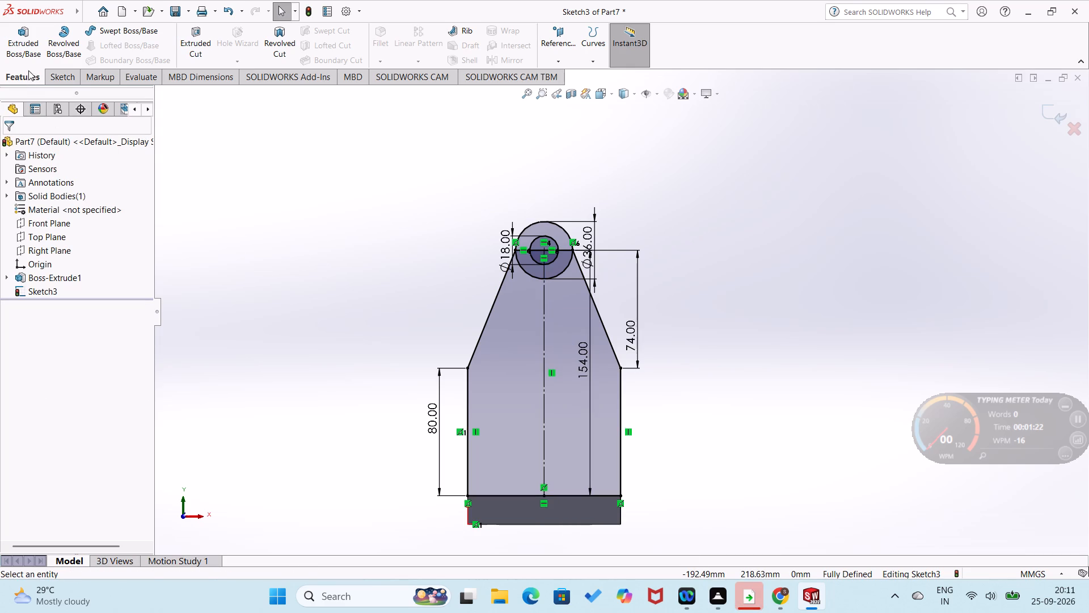
{"action": "left_click", "coordinate": [27, 79]}
{"action": "left_click", "coordinate": [35, 39]}
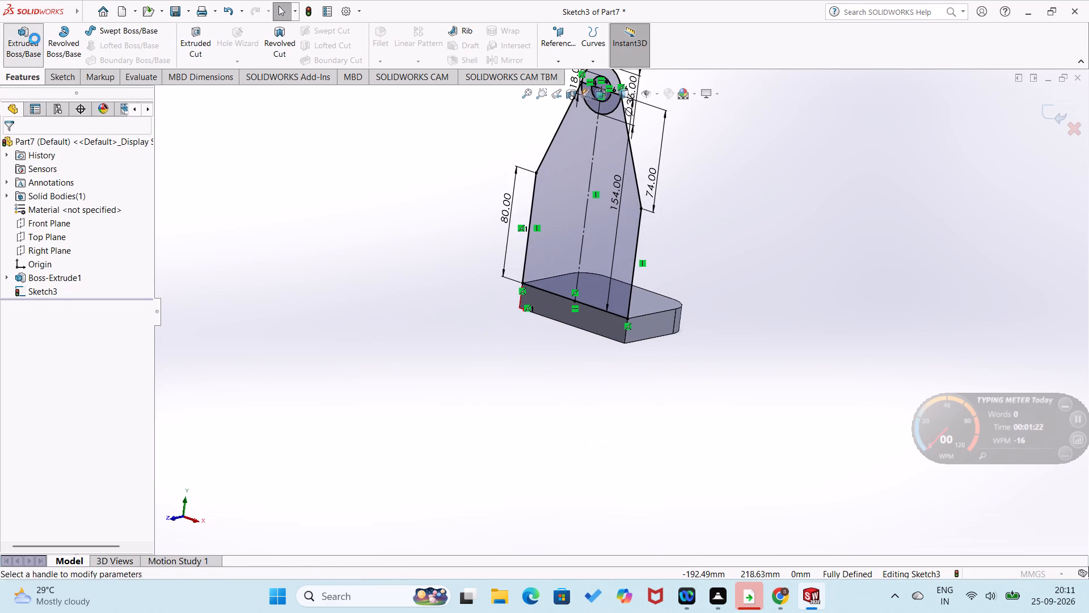
{"action": "middle_click_drag", "start_coordinate": [409, 249], "coordinate": [313, 283]}
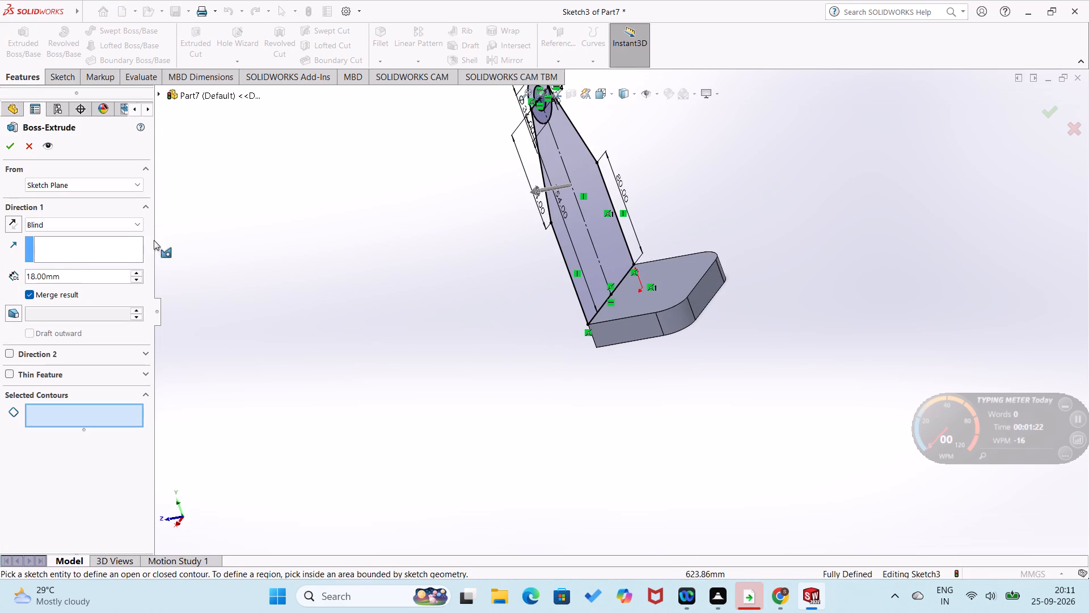
{"action": "left_click", "coordinate": [15, 221]}
{"action": "left_click_drag", "start_coordinate": [78, 276], "coordinate": [24, 276]}
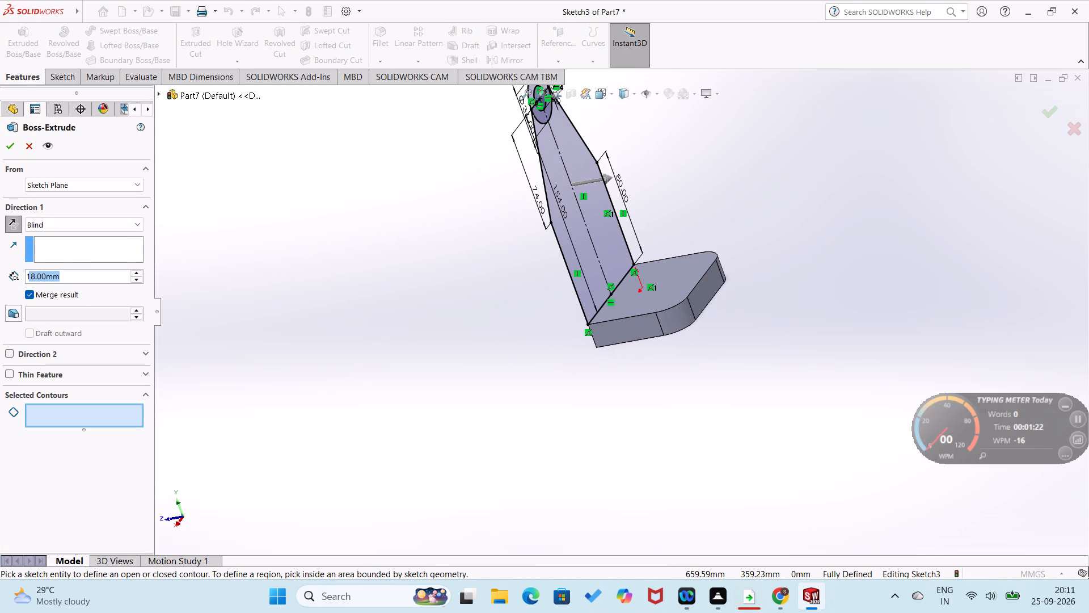
{"action": "left_click_drag", "start_coordinate": [24, 276], "coordinate": [3, 275]}
{"action": "key", "text": "9"}
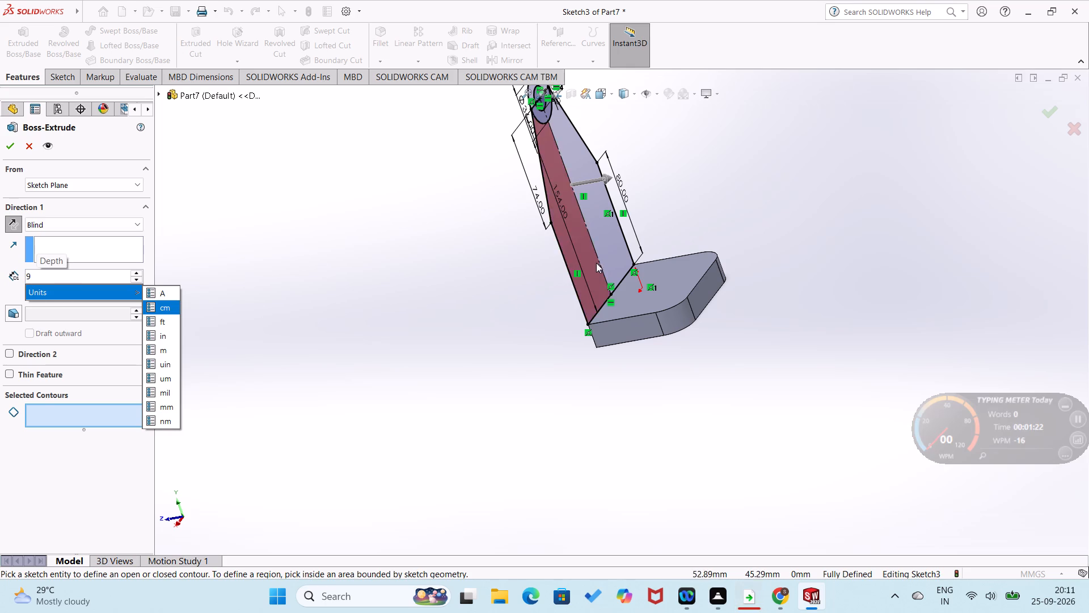
{"action": "left_click", "coordinate": [592, 265]}
{"action": "left_click", "coordinate": [622, 241]}
Add the rounded head's circle regions, including the inner circle, to the contours and complete the boss extrusion.
{"action": "scroll", "coordinate": [610, 217], "scroll_direction": "up", "scroll_amount": 2}
{"action": "scroll", "coordinate": [597, 191], "scroll_direction": "down", "scroll_amount": 4}
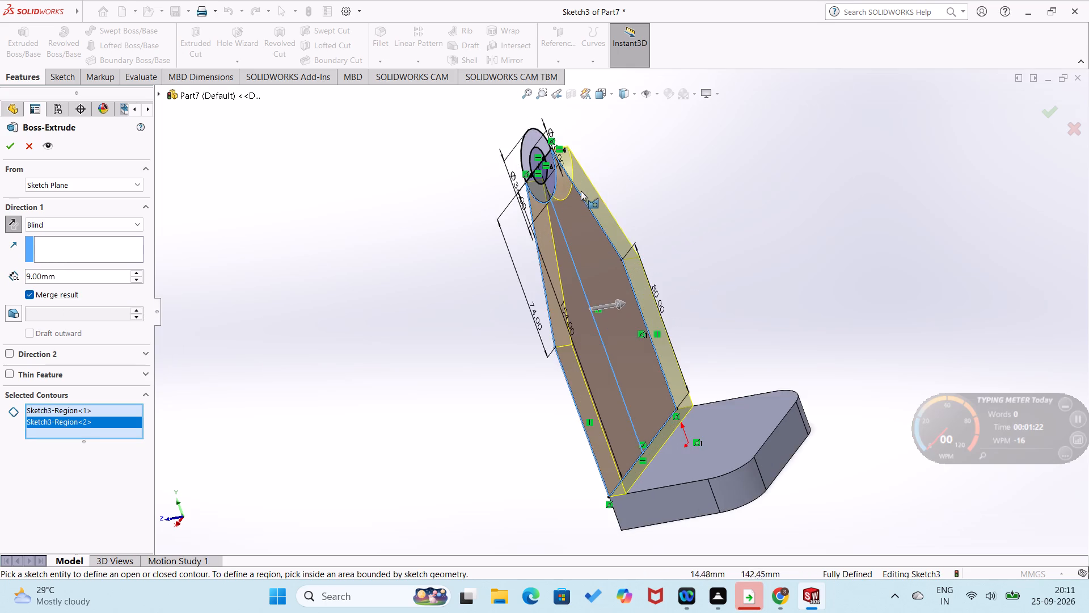
{"action": "scroll", "coordinate": [575, 191], "scroll_direction": "down", "scroll_amount": 3}
{"action": "left_click", "coordinate": [551, 194]}
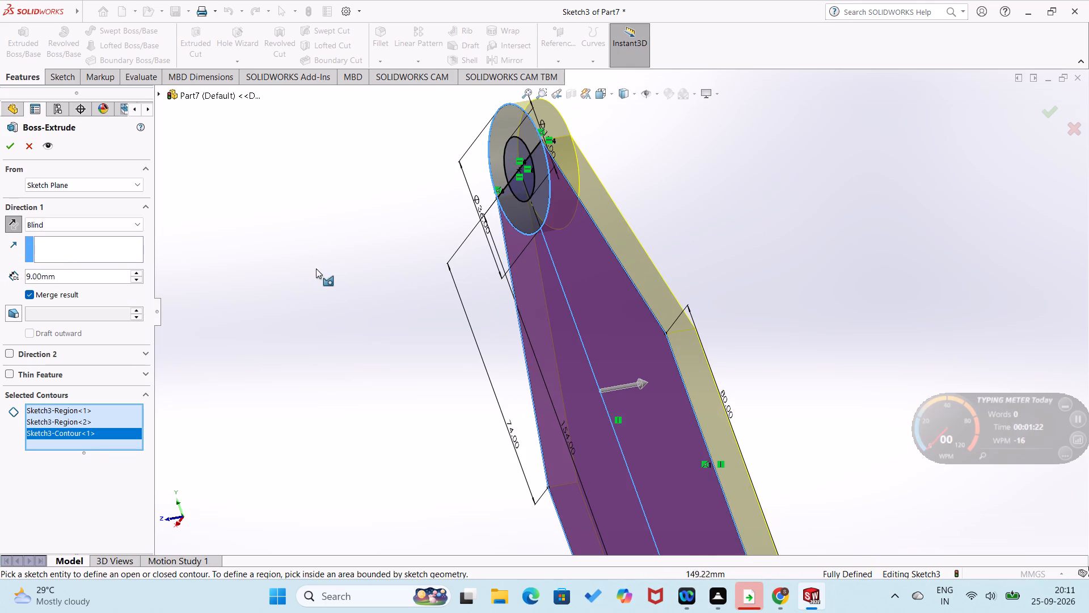
{"action": "middle_click_drag", "start_coordinate": [519, 178], "coordinate": [450, 230]}
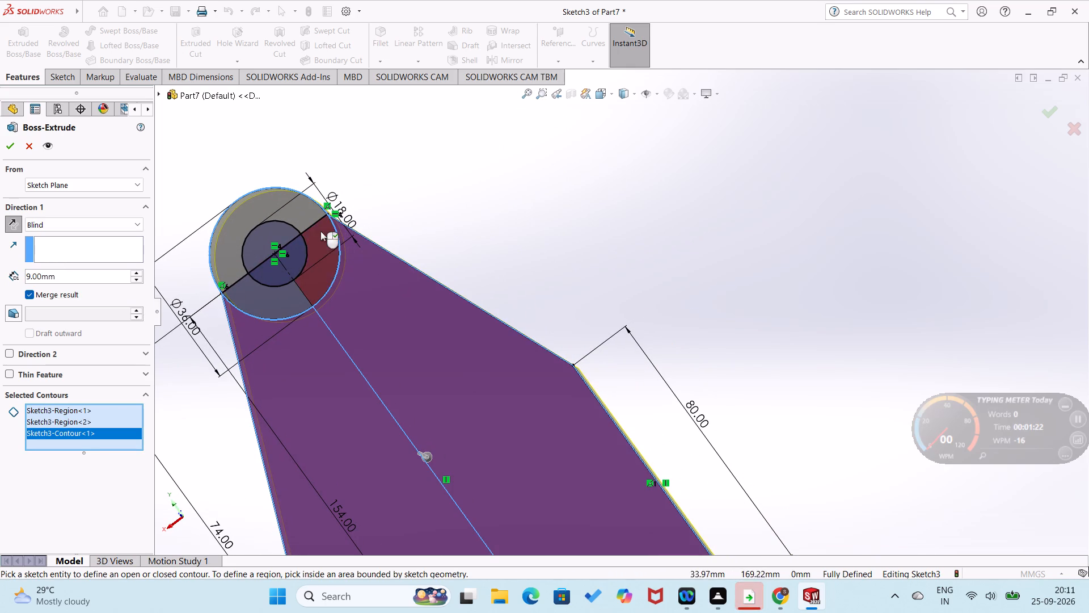
{"action": "left_click", "coordinate": [281, 219]}
{"action": "left_click", "coordinate": [313, 246]}
{"action": "left_click", "coordinate": [275, 287]}
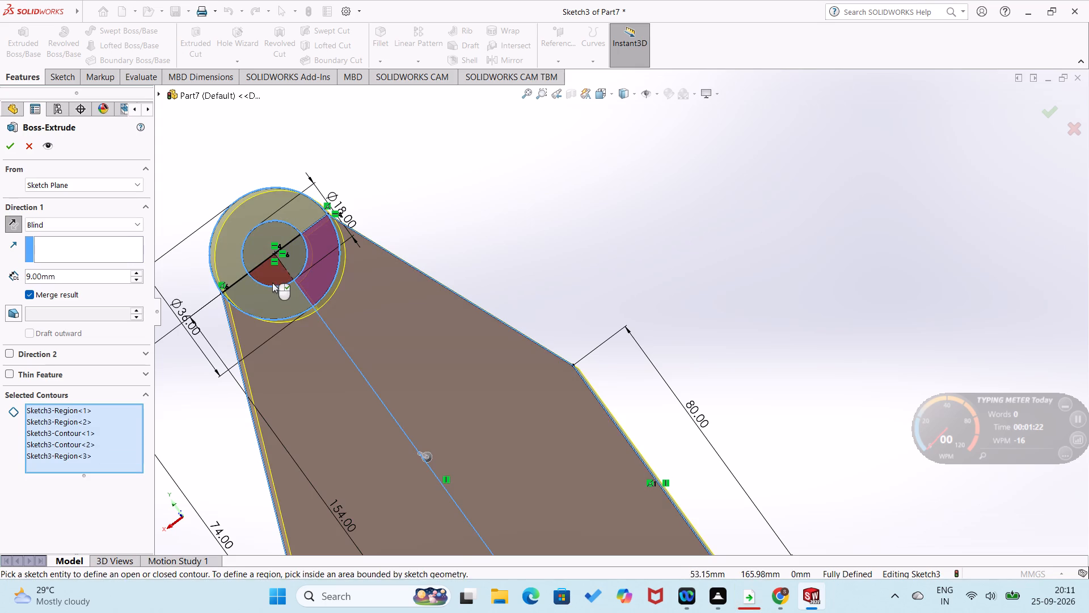
{"action": "left_click", "coordinate": [277, 257]}
{"action": "scroll", "coordinate": [487, 270], "scroll_direction": "up", "scroll_amount": 2}
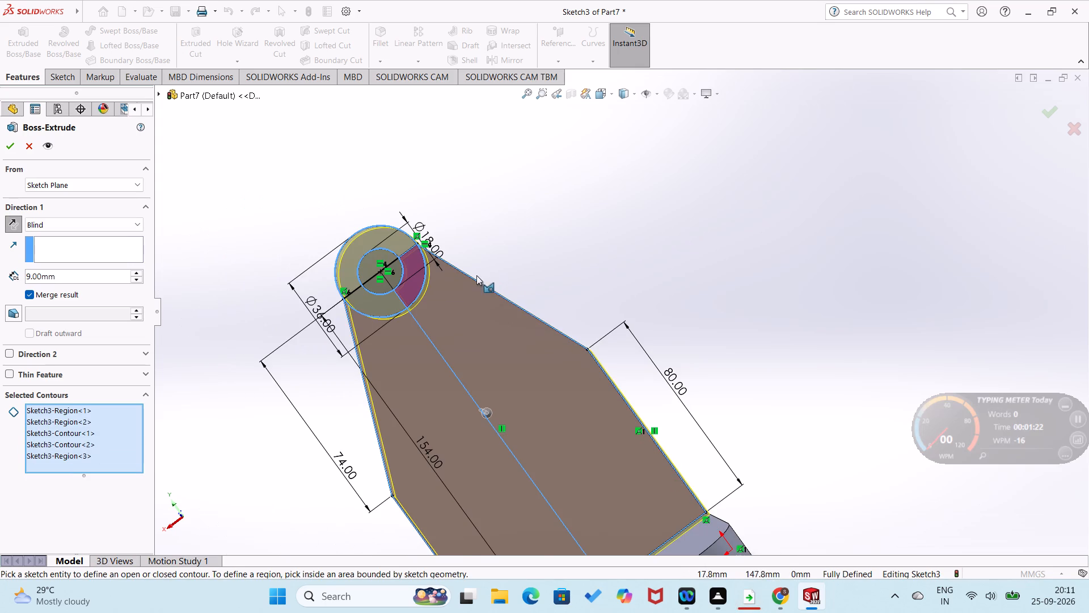
{"action": "middle_click_drag", "start_coordinate": [375, 333], "coordinate": [548, 400]}
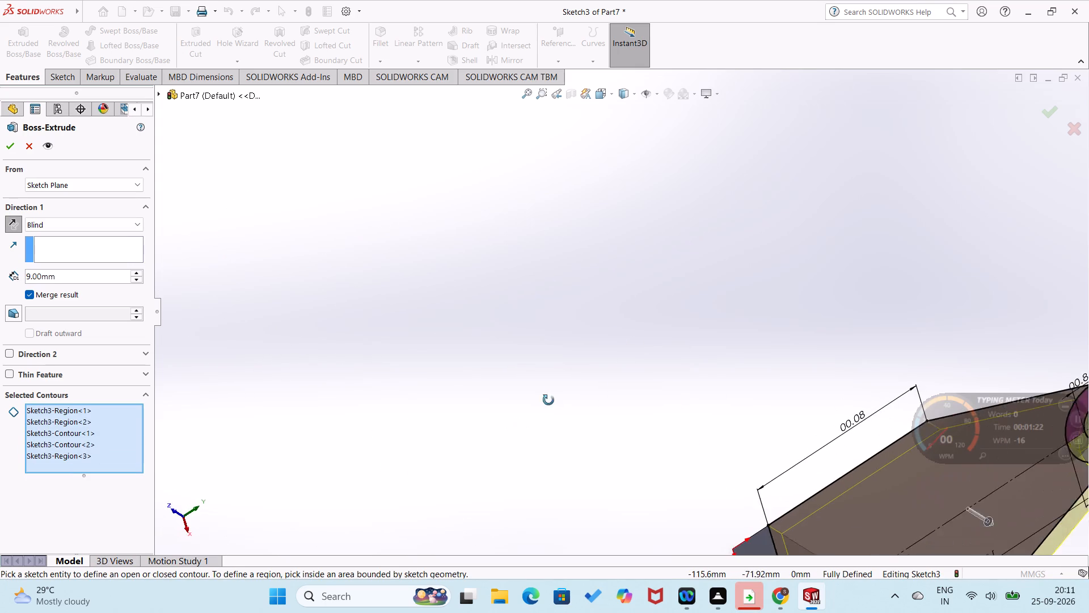
{"action": "middle_click_drag", "start_coordinate": [548, 400], "coordinate": [550, 350]}
{"action": "scroll", "coordinate": [653, 403], "scroll_direction": "up", "scroll_amount": 1}
{"action": "left_click", "coordinate": [17, 148]}
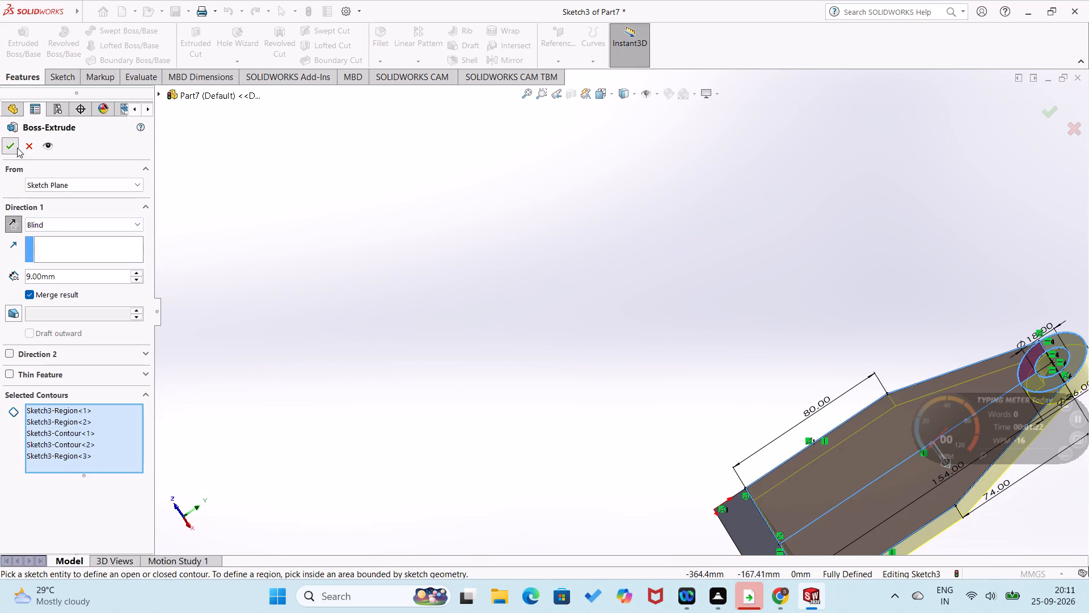
{"action": "left_click", "coordinate": [551, 324]}
Sketch a circle concentric with the rounded head on the upright's plate-side face and set its diameter to 18 mm.
{"action": "middle_click_drag", "start_coordinate": [558, 325], "coordinate": [447, 274]}
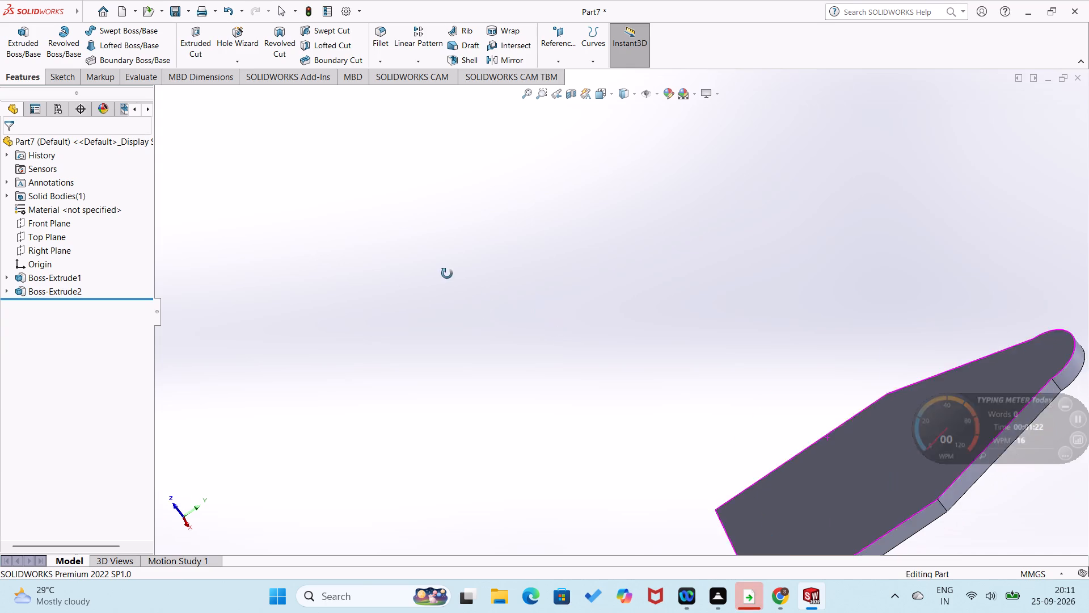
{"action": "middle_click_drag", "start_coordinate": [447, 274], "coordinate": [408, 247]}
{"action": "right_click", "coordinate": [788, 482]}
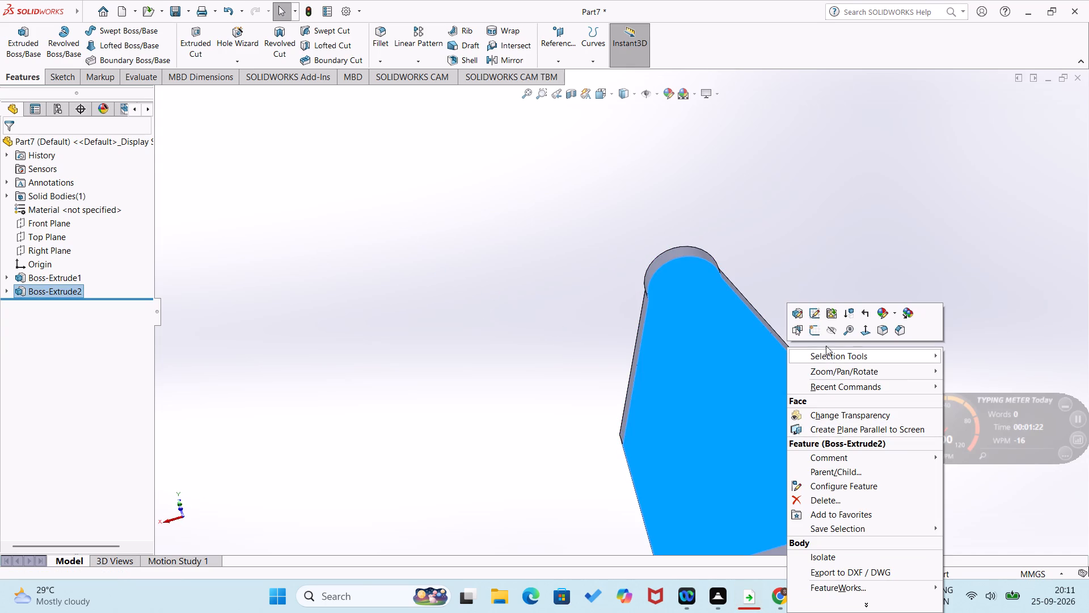
{"action": "left_click", "coordinate": [817, 332]}
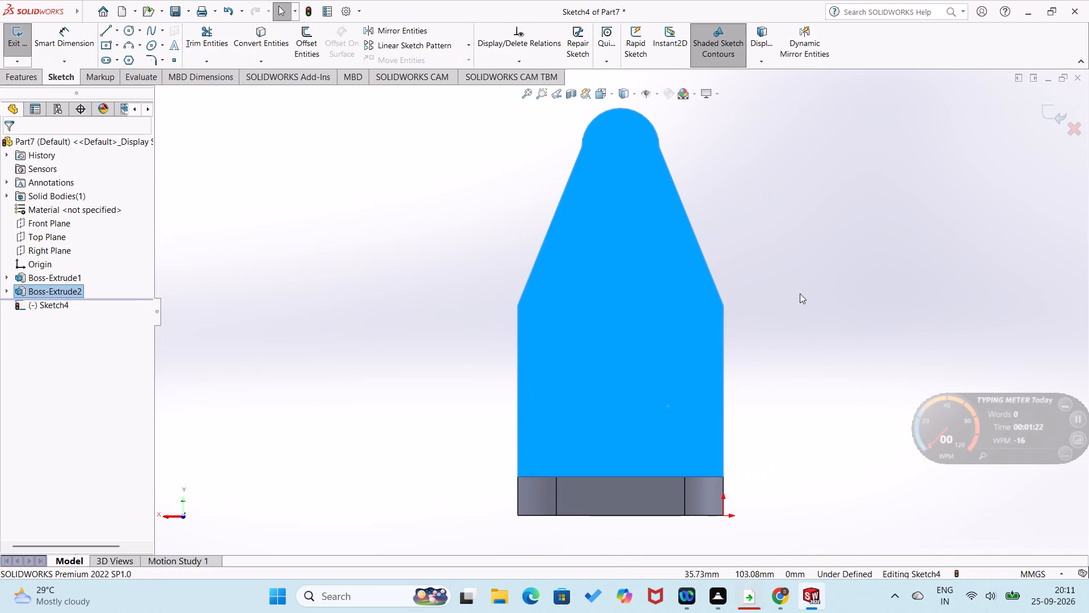
{"action": "left_click", "coordinate": [673, 322]}
{"action": "left_click", "coordinate": [805, 352]}
{"action": "right_click_drag", "start_coordinate": [925, 300], "coordinate": [873, 311]}
{"action": "right_click_drag", "start_coordinate": [861, 300], "coordinate": [938, 339]}
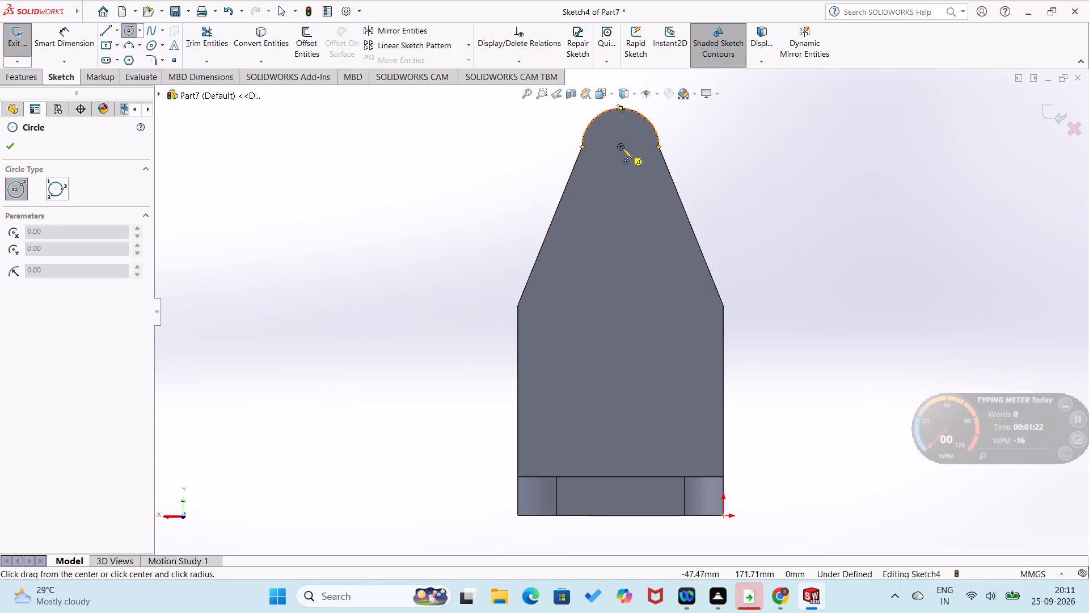
{"action": "left_click", "coordinate": [620, 147]}
{"action": "left_click", "coordinate": [635, 182]}
{"action": "right_click_drag", "start_coordinate": [664, 208], "coordinate": [692, 129]}
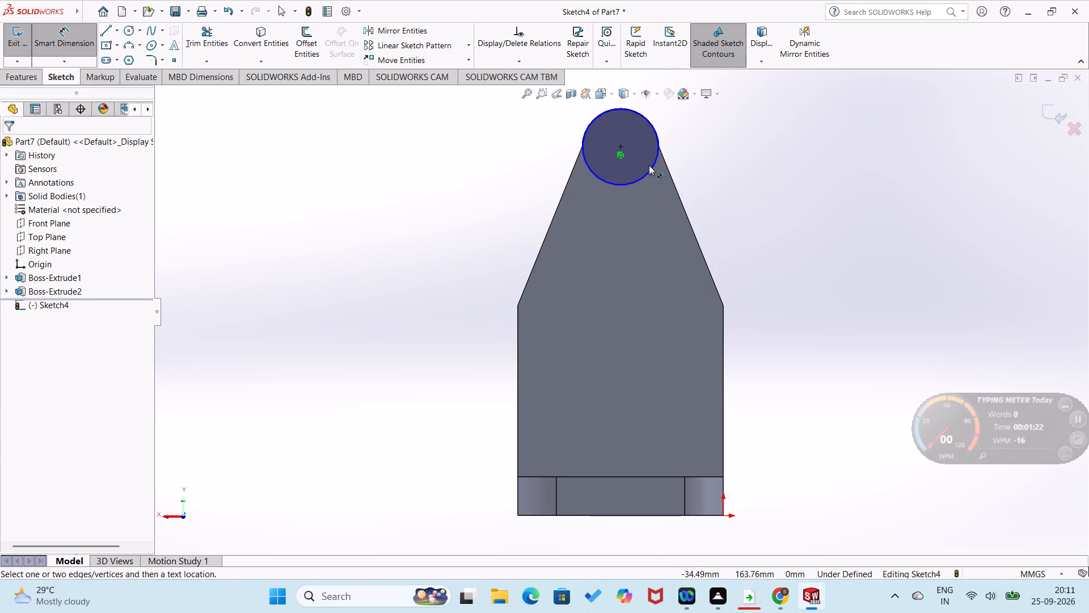
{"action": "left_click", "coordinate": [649, 169]}
{"action": "left_click", "coordinate": [706, 156]}
{"action": "type", "text": "18"}
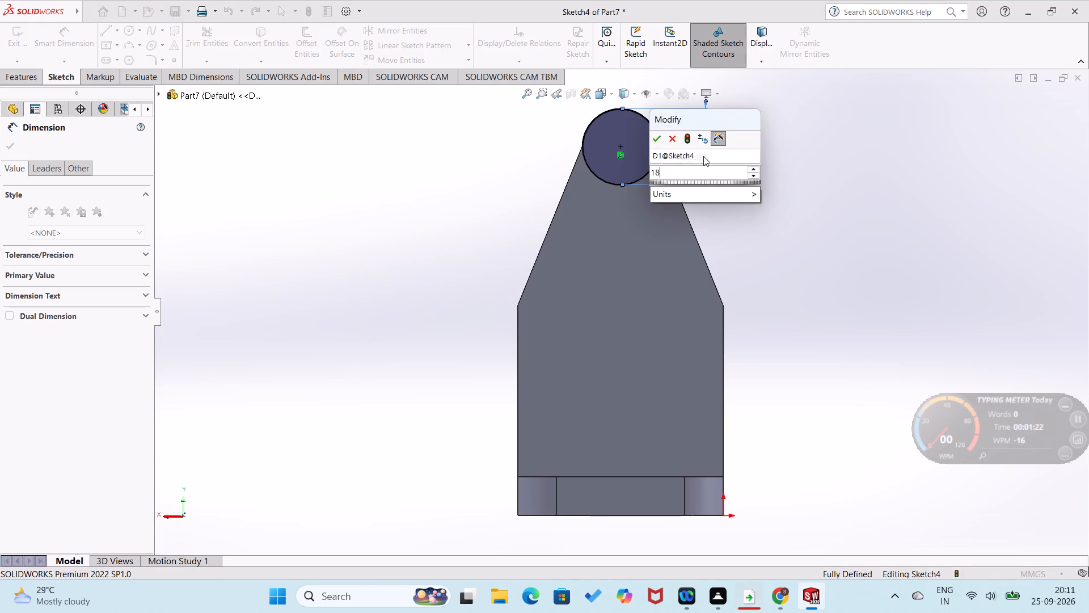
{"action": "key", "text": "Return"}
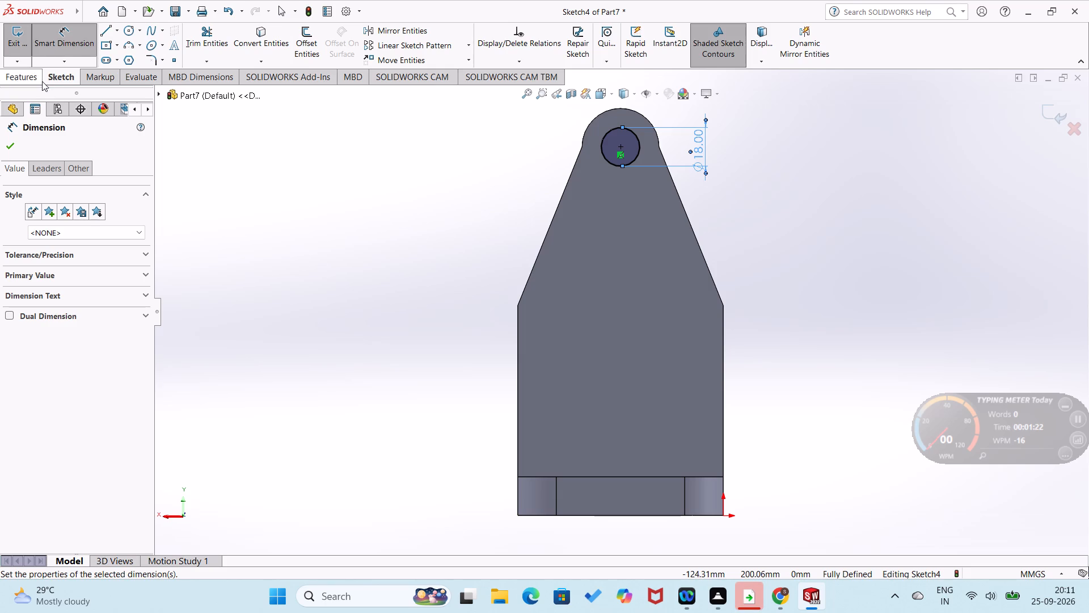
Extrude-cut the 18 mm circle 9 mm deep through the upright's rounded head.
{"action": "left_click", "coordinate": [38, 79]}
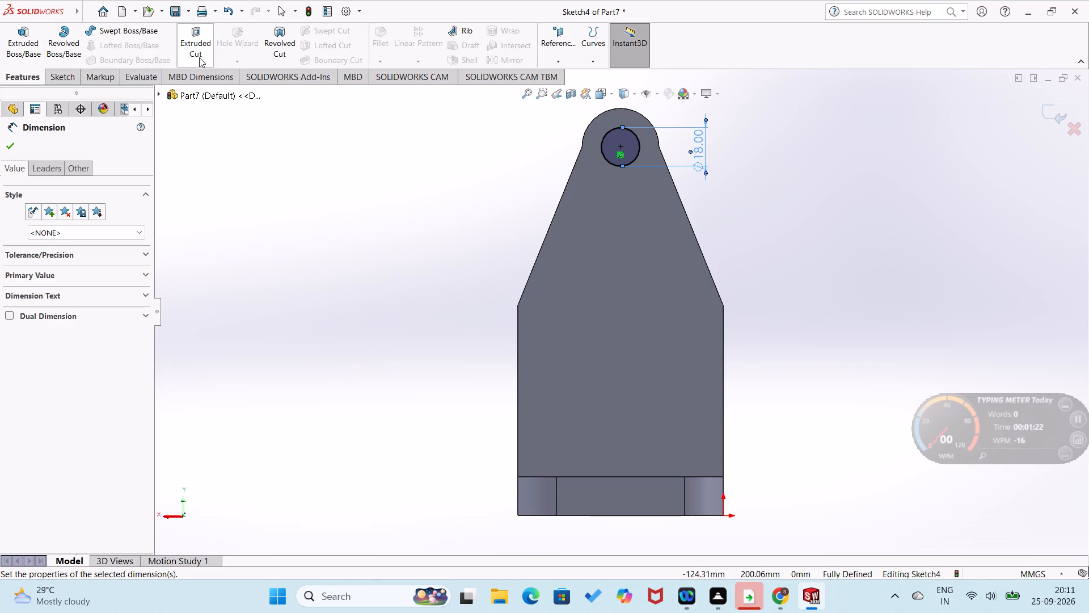
{"action": "left_click", "coordinate": [200, 56]}
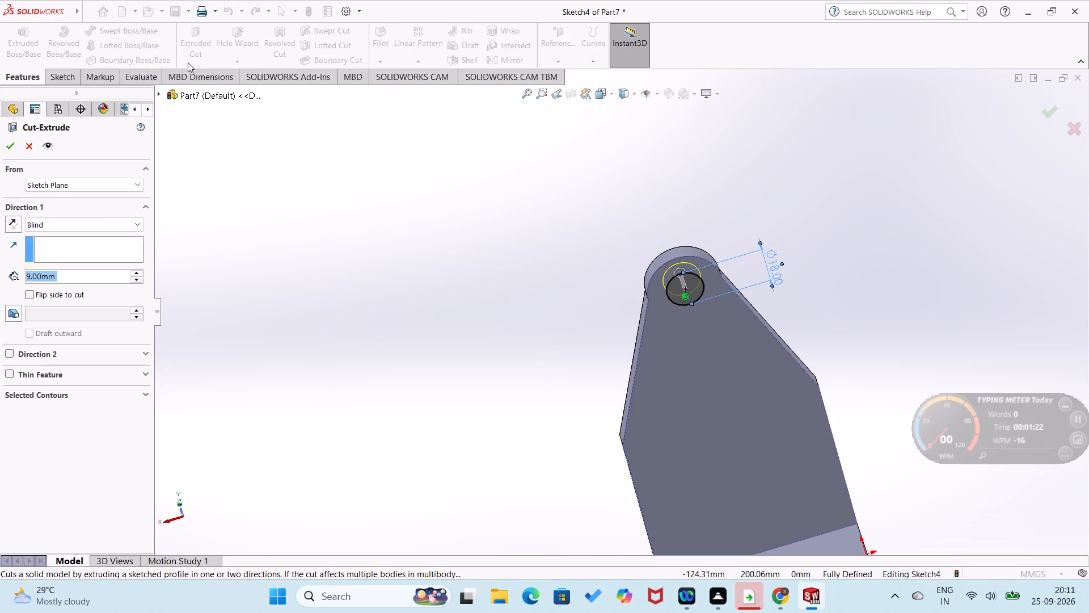
{"action": "left_click", "coordinate": [14, 146]}
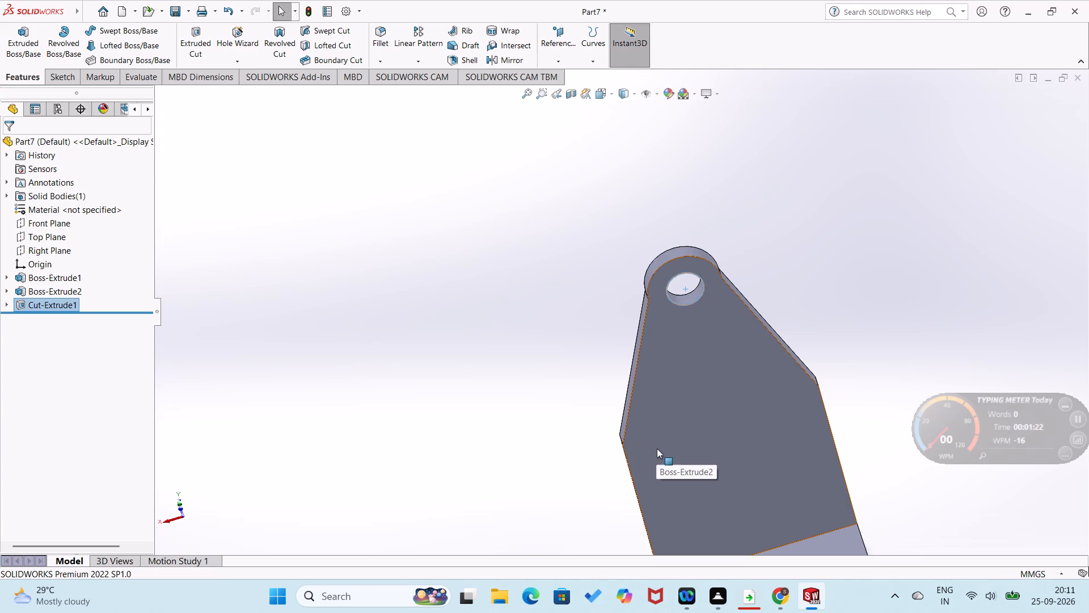
Start a sketch on the upright's plate-side face and draw a horizontal construction line between the two corners where the taper begins.
{"action": "right_click", "coordinate": [703, 449]}
{"action": "left_click", "coordinate": [733, 333]}
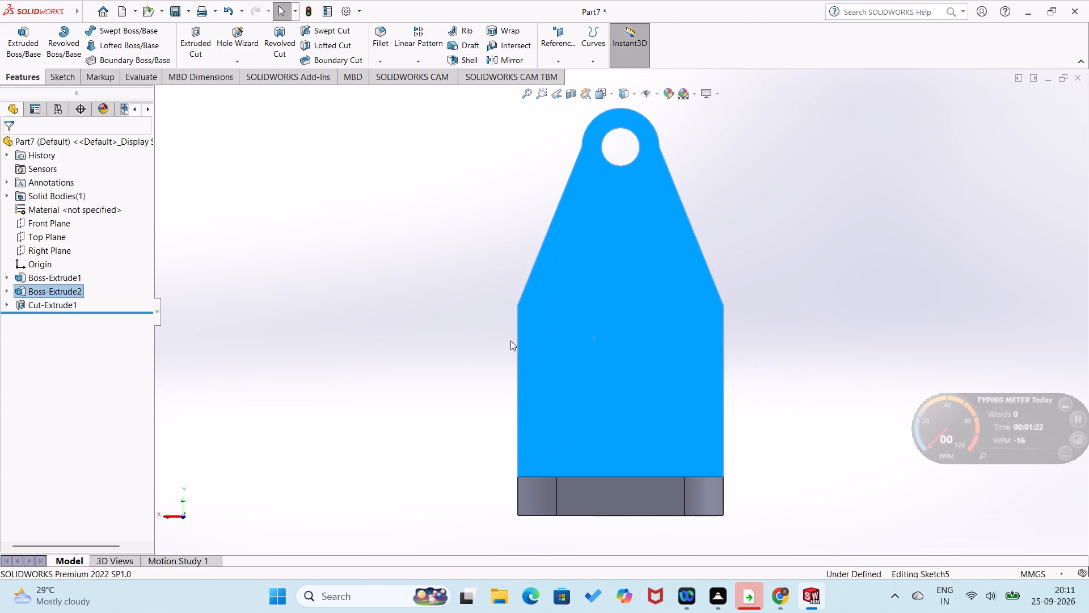
{"action": "right_click_drag", "start_coordinate": [486, 303], "coordinate": [352, 303]}
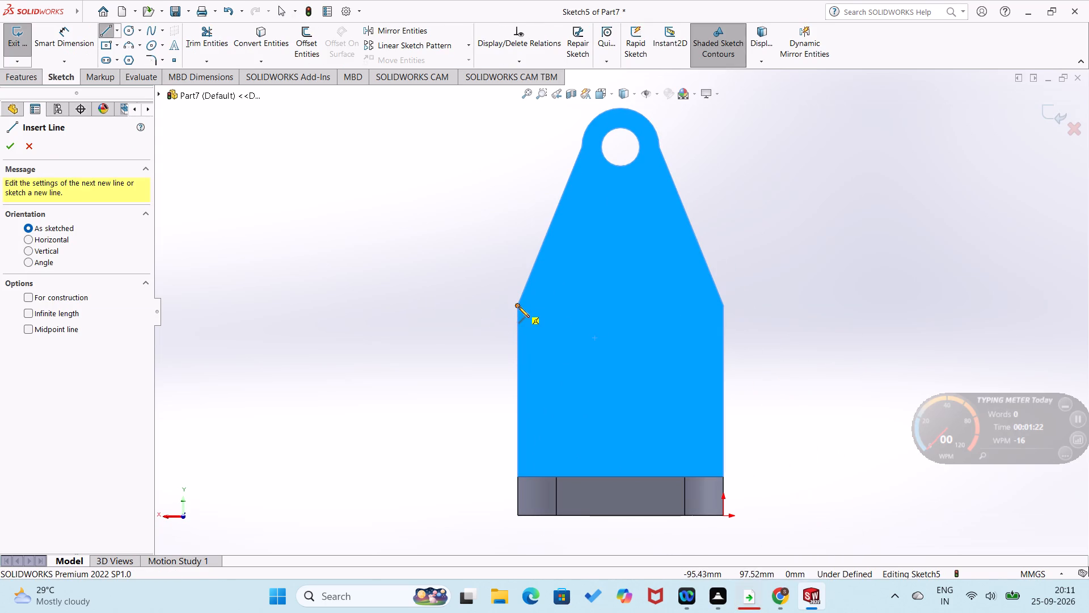
{"action": "left_click_drag", "start_coordinate": [517, 305], "coordinate": [523, 305]}
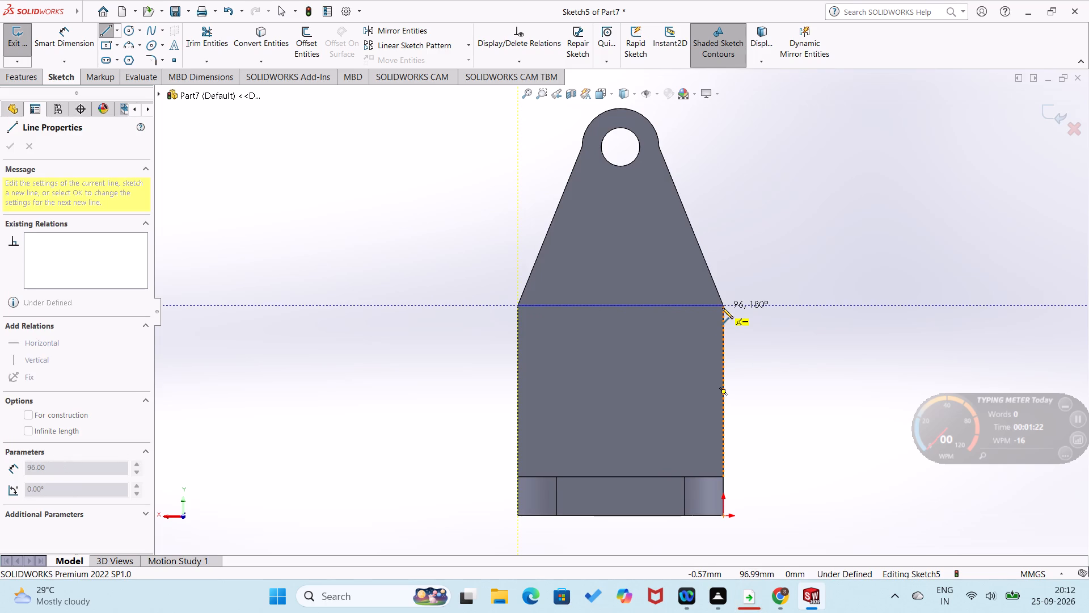
{"action": "left_click", "coordinate": [723, 304]}
{"action": "right_click_drag", "start_coordinate": [742, 329], "coordinate": [766, 254]}
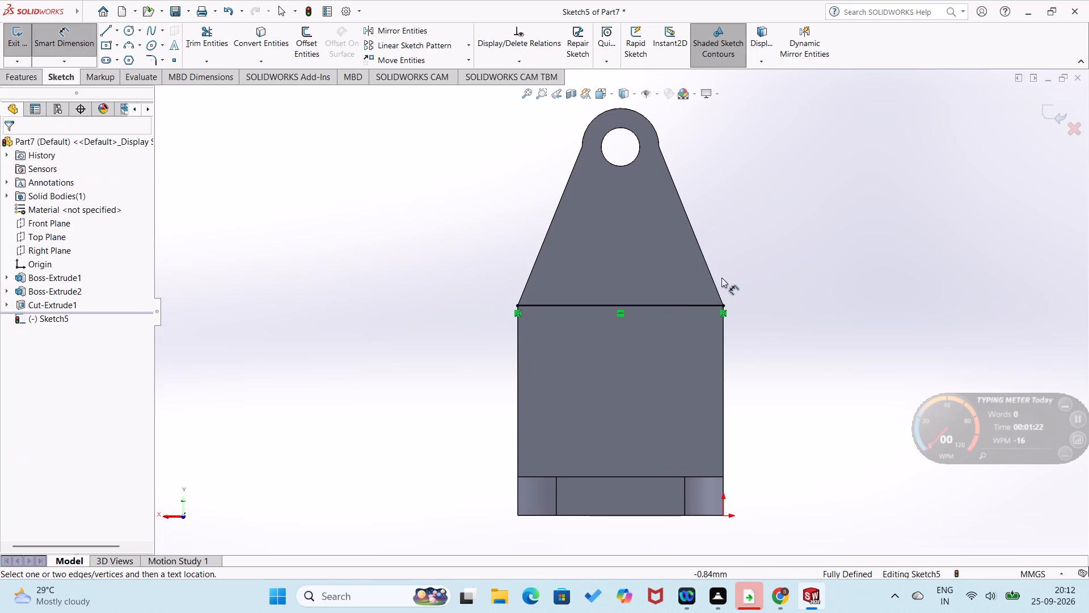
{"action": "right_click", "coordinate": [693, 304]}
{"action": "left_click", "coordinate": [717, 291]}
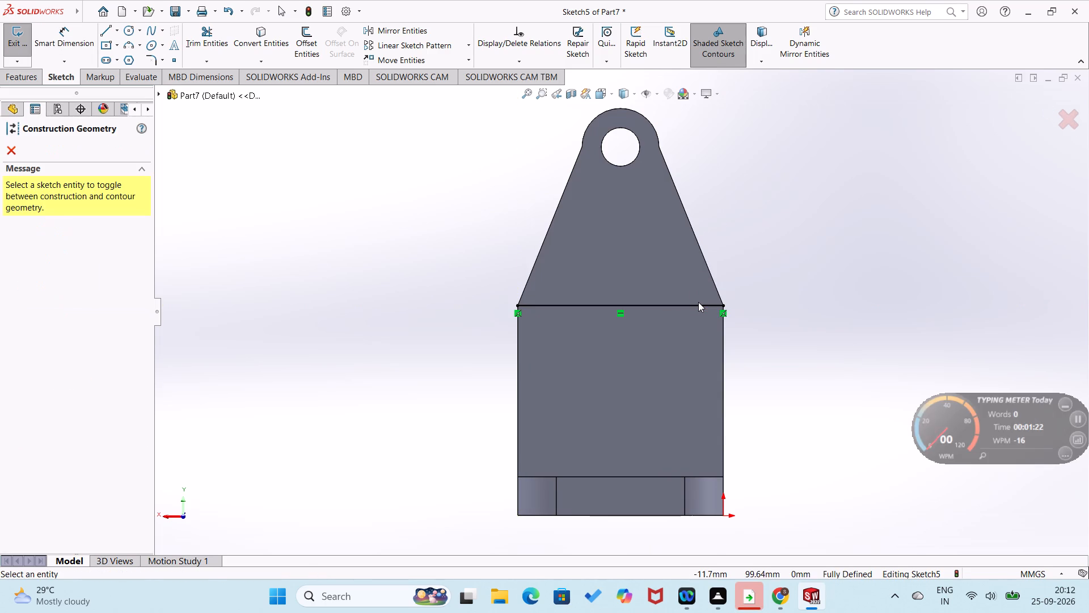
{"action": "left_click", "coordinate": [698, 302]}
{"action": "left_click", "coordinate": [698, 304]}
Sketch a circle centred on the construction line's midpoint and set its diameter to 50 mm.
{"action": "right_click_drag", "start_coordinate": [742, 297], "coordinate": [863, 262]}
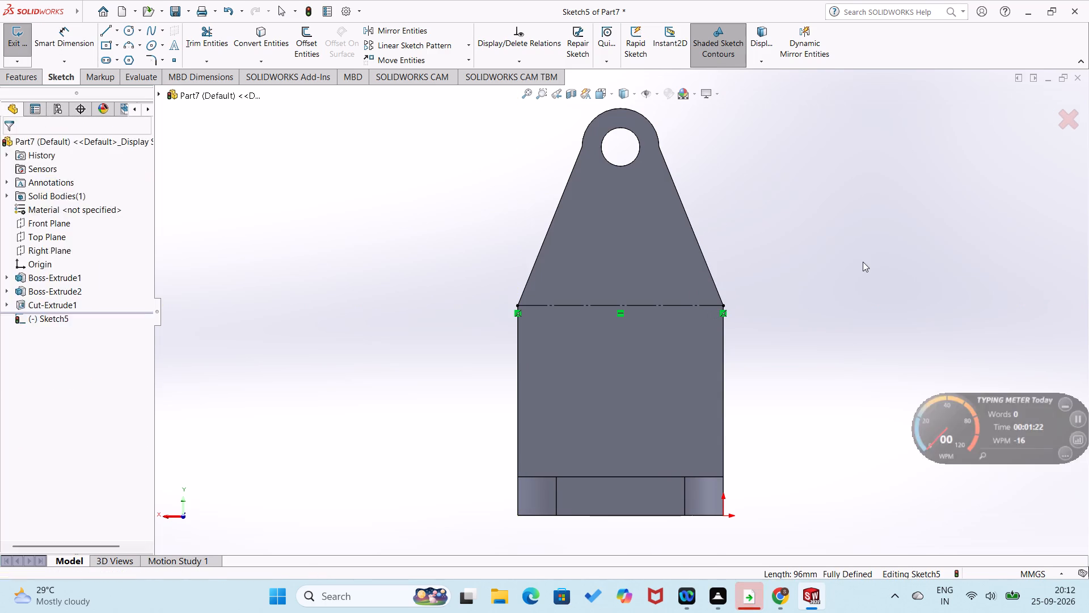
{"action": "right_click_drag", "start_coordinate": [863, 262], "coordinate": [863, 262]}
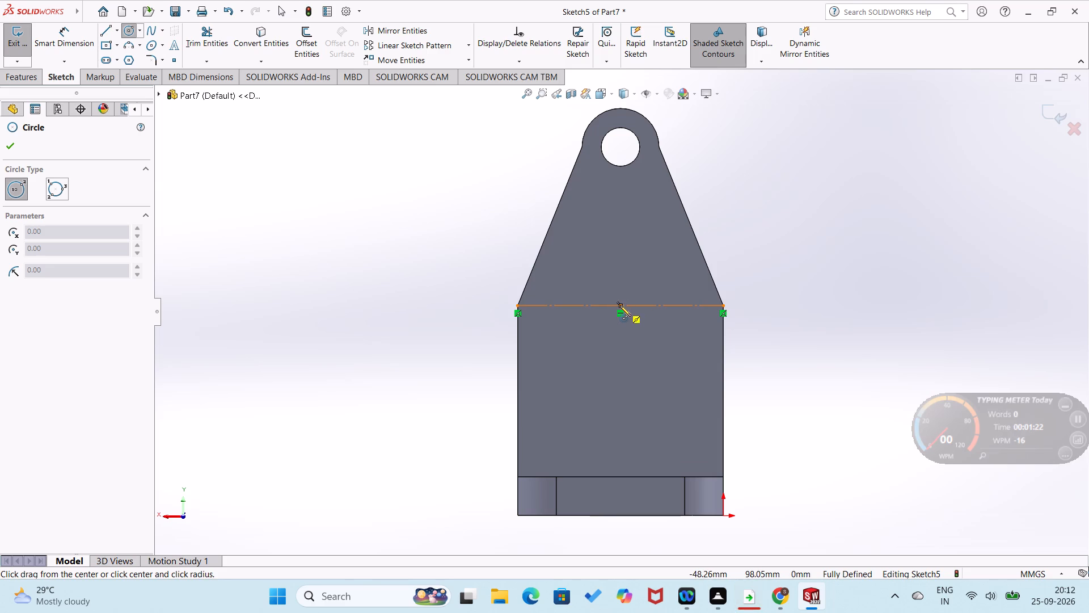
{"action": "left_click", "coordinate": [620, 305]}
{"action": "left_click", "coordinate": [635, 363]}
{"action": "right_click_drag", "start_coordinate": [686, 346], "coordinate": [734, 264]}
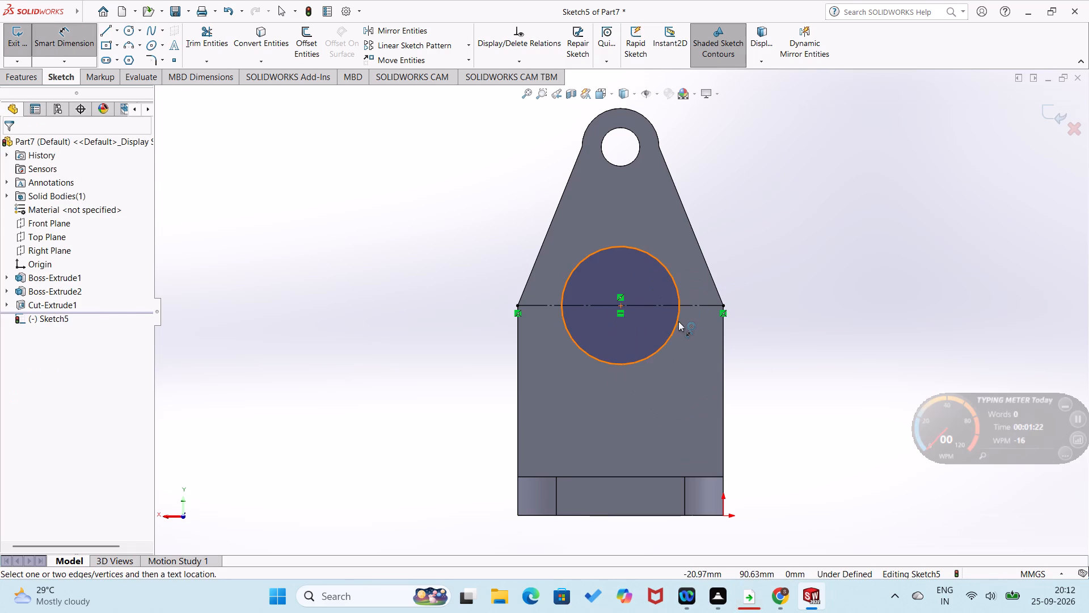
{"action": "left_click", "coordinate": [678, 321]}
{"action": "left_click", "coordinate": [694, 342]}
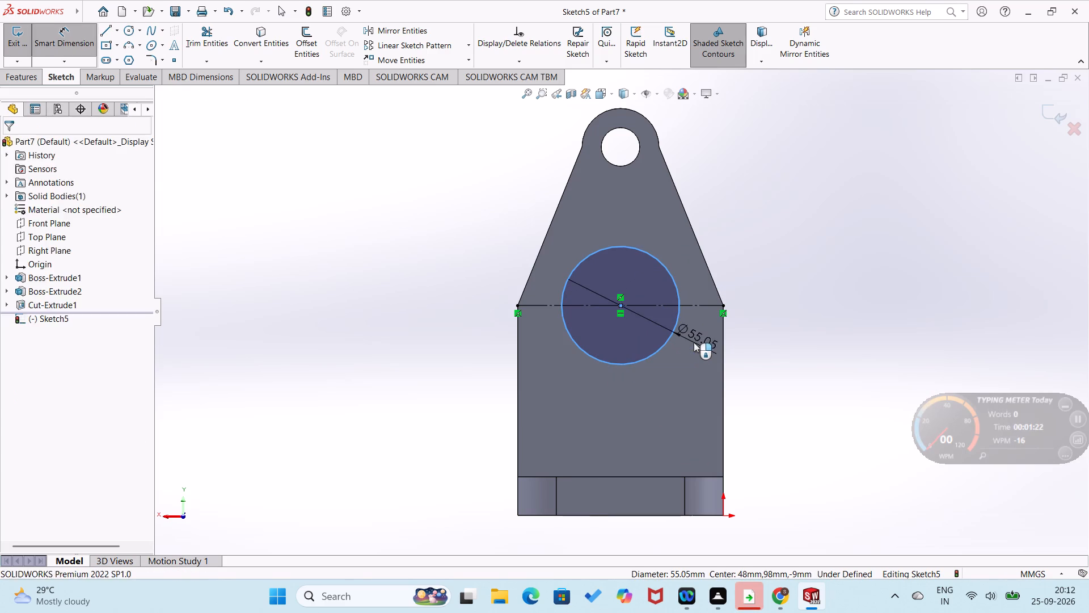
{"action": "type", "text": "50"}
{"action": "key", "text": "Return"}
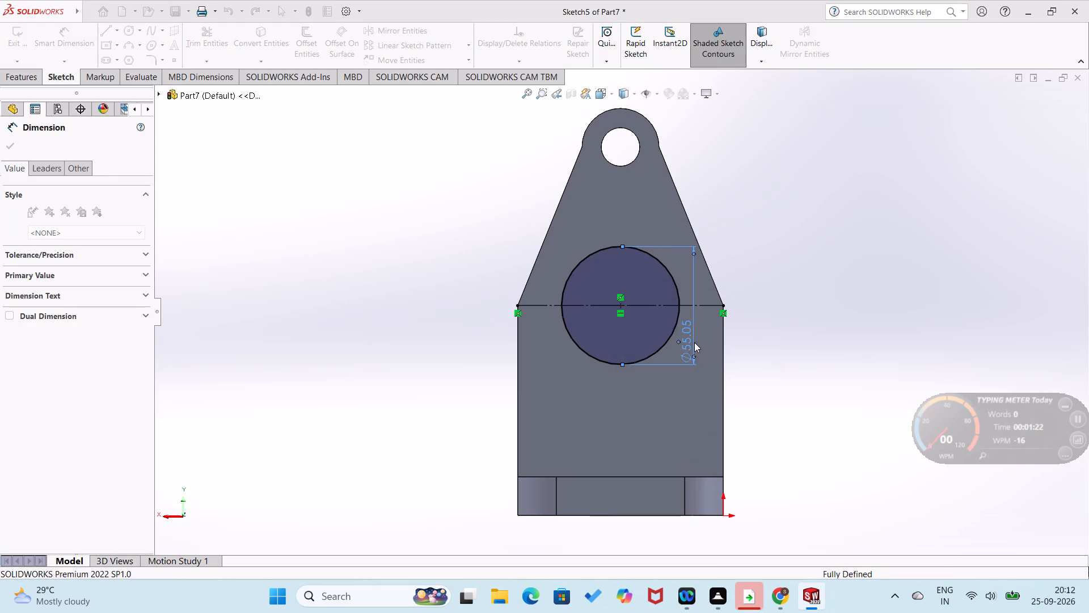
Extrude the 50 mm circle as a blind boss 20 mm out from the upright's face.
{"action": "left_click", "coordinate": [26, 78]}
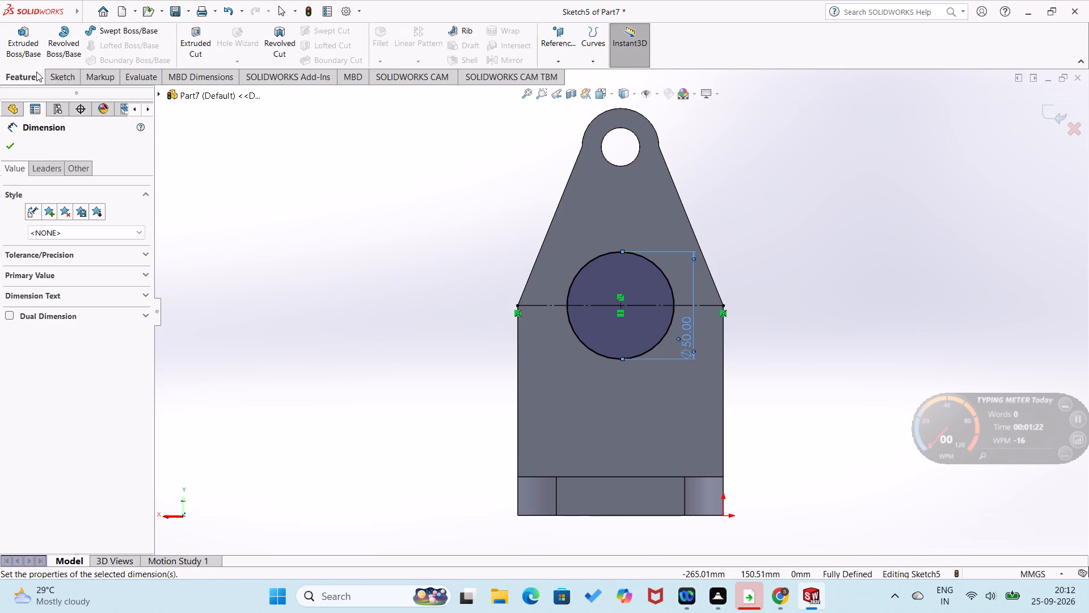
{"action": "left_click", "coordinate": [12, 45]}
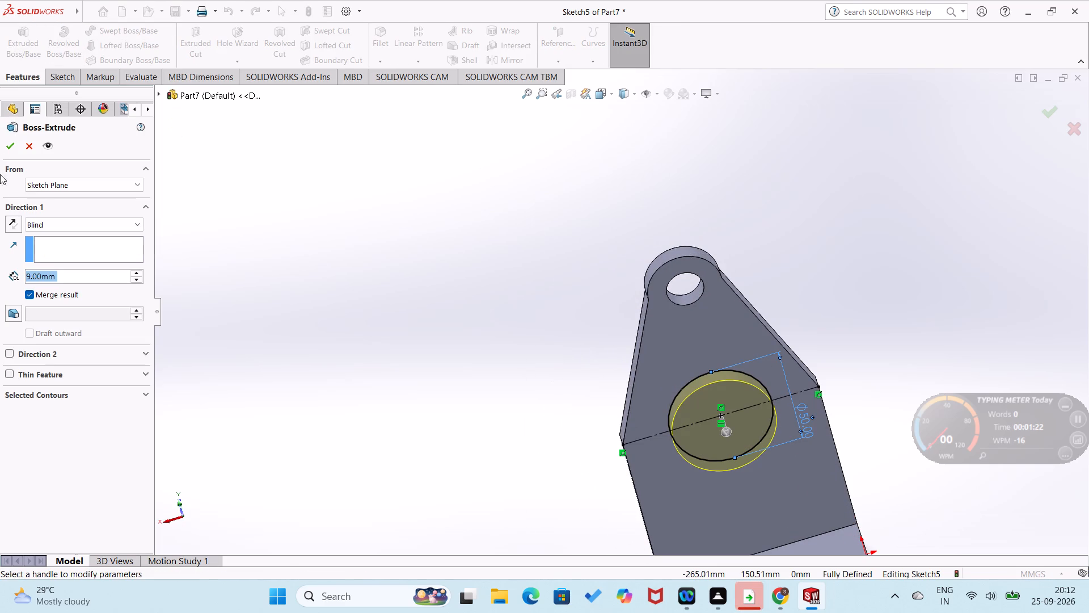
{"action": "type", "text": "20"}
{"action": "key", "text": "Return"}
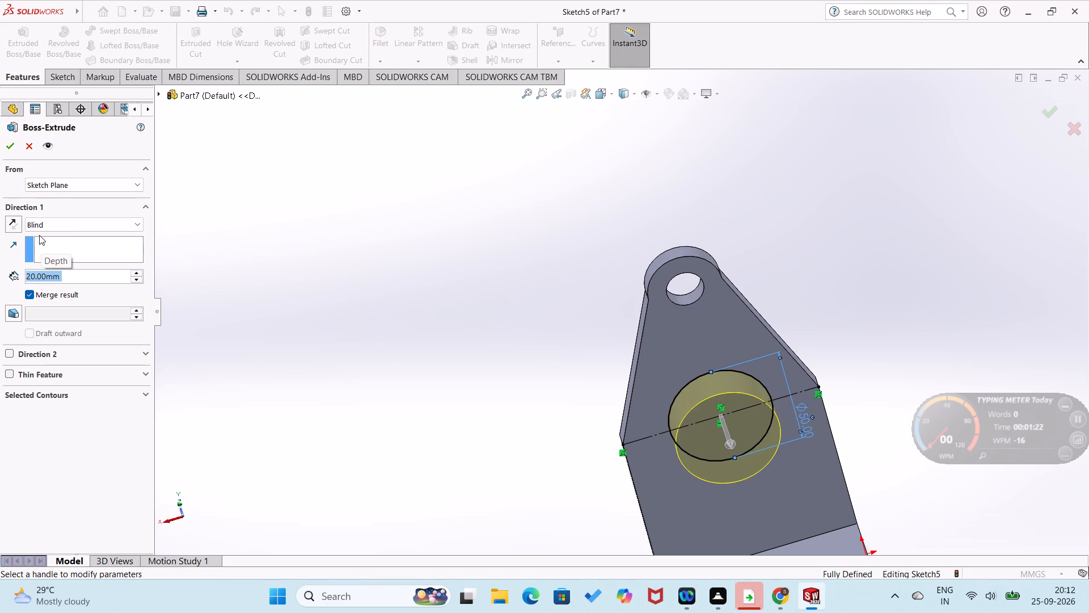
{"action": "left_click", "coordinate": [10, 138]}
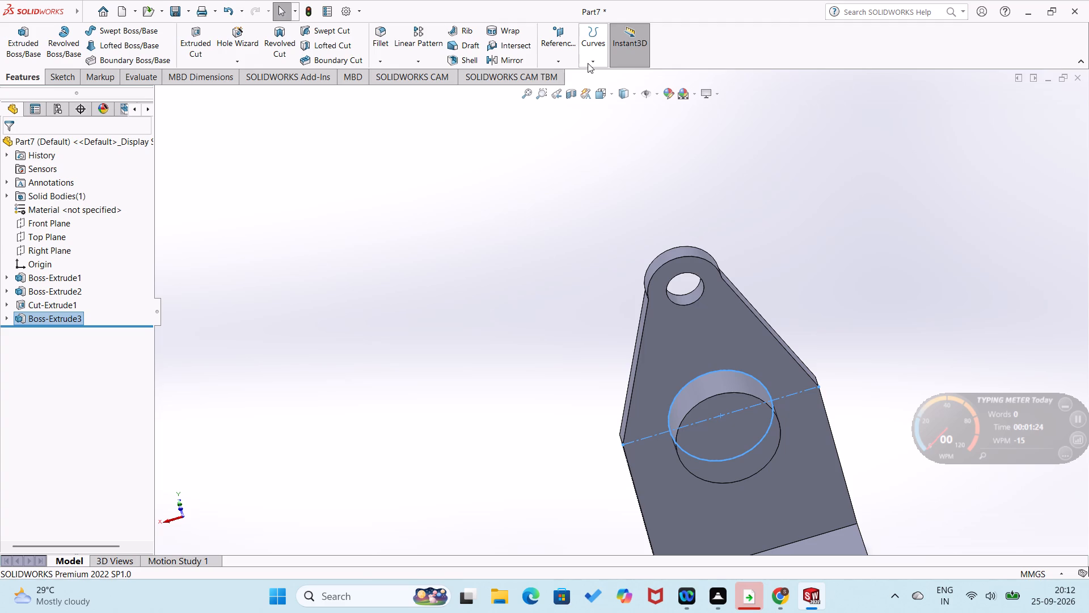
{"action": "left_click", "coordinate": [576, 195]}
Sketch a circle concentric with the round boss on its end face and set its diameter to 28 mm.
{"action": "right_click", "coordinate": [728, 447]}
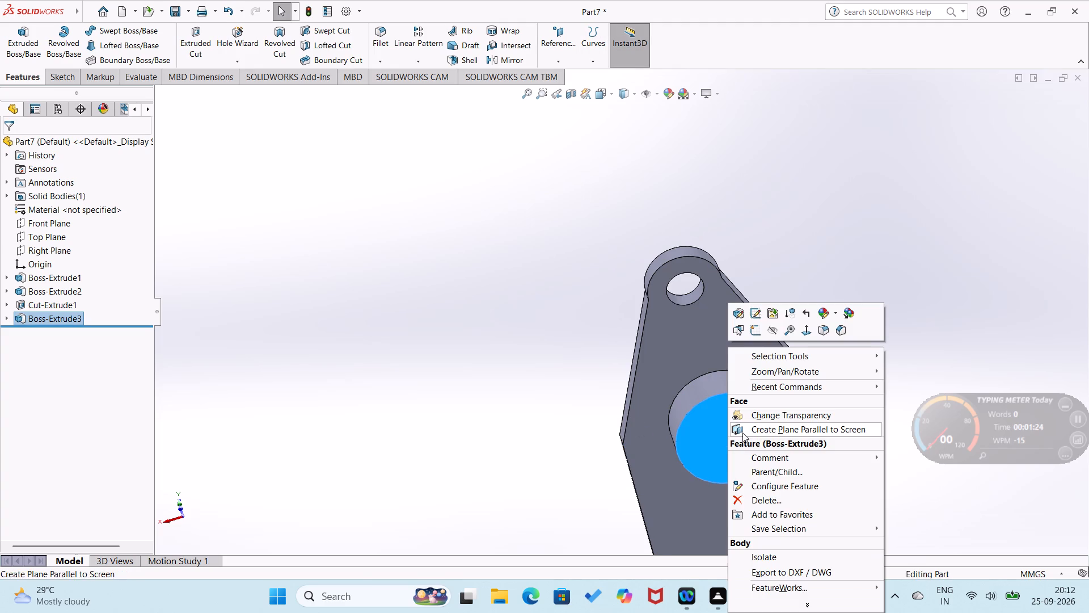
{"action": "left_click", "coordinate": [762, 334]}
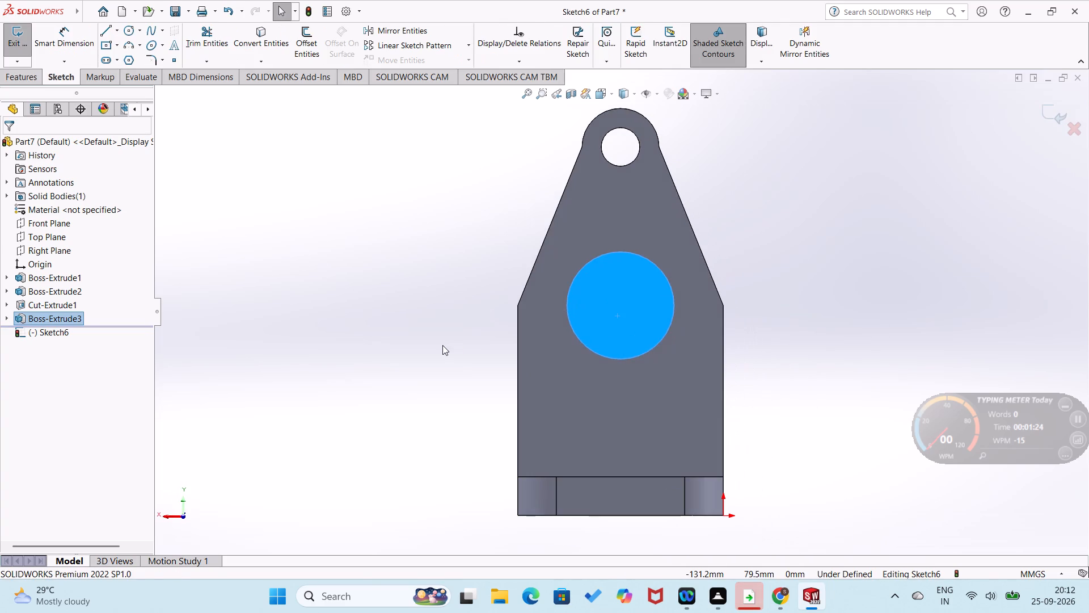
{"action": "left_click", "coordinate": [441, 345]}
{"action": "right_click_drag", "start_coordinate": [392, 283], "coordinate": [505, 184]}
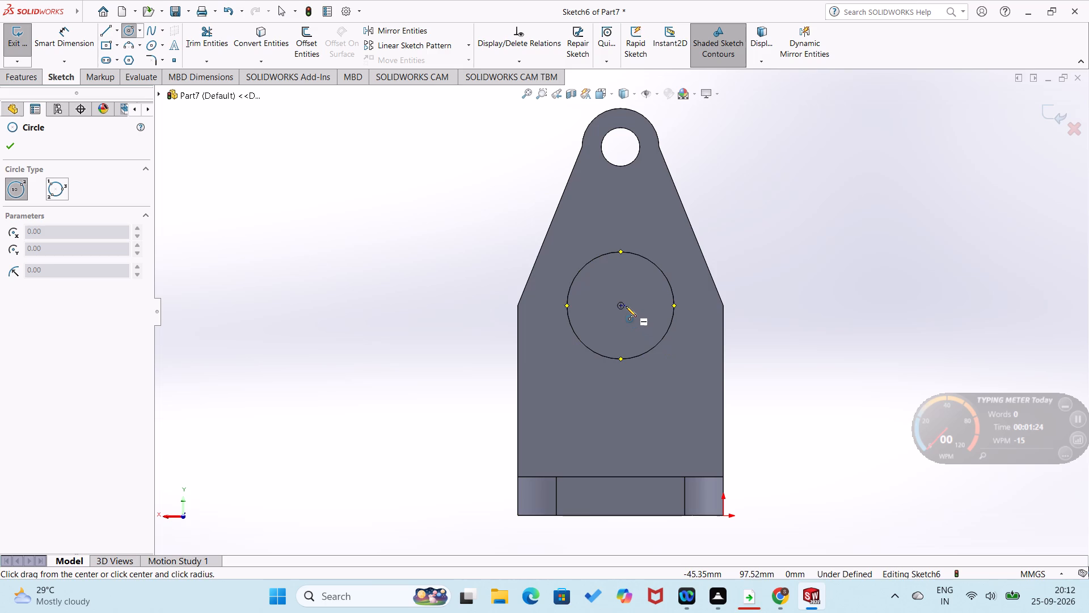
{"action": "left_click", "coordinate": [621, 305]}
{"action": "left_click", "coordinate": [628, 331]}
{"action": "right_click_drag", "start_coordinate": [665, 308], "coordinate": [701, 238]}
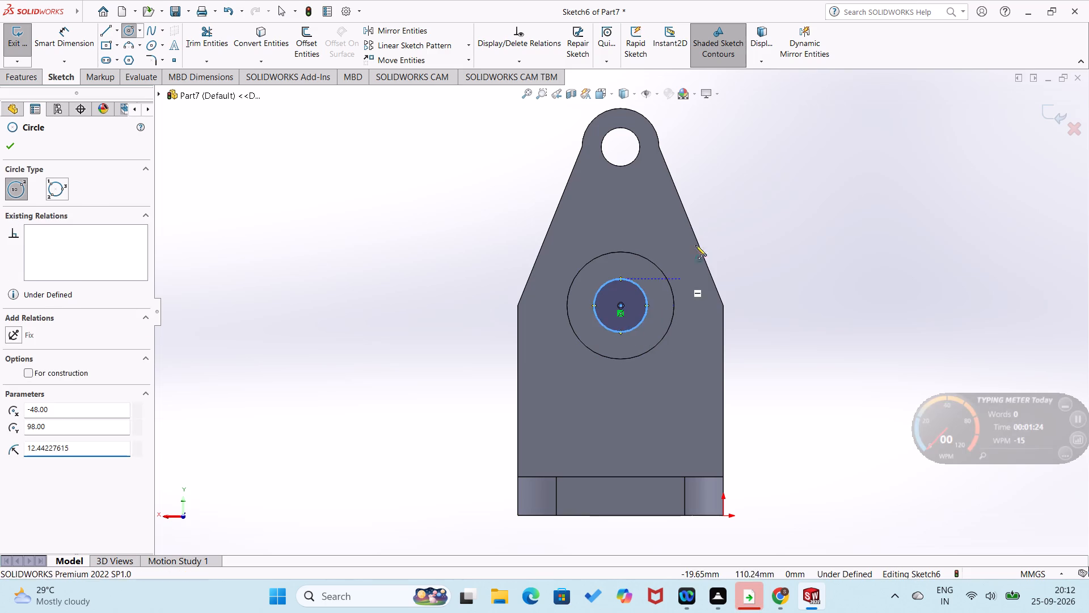
{"action": "left_click", "coordinate": [640, 317]}
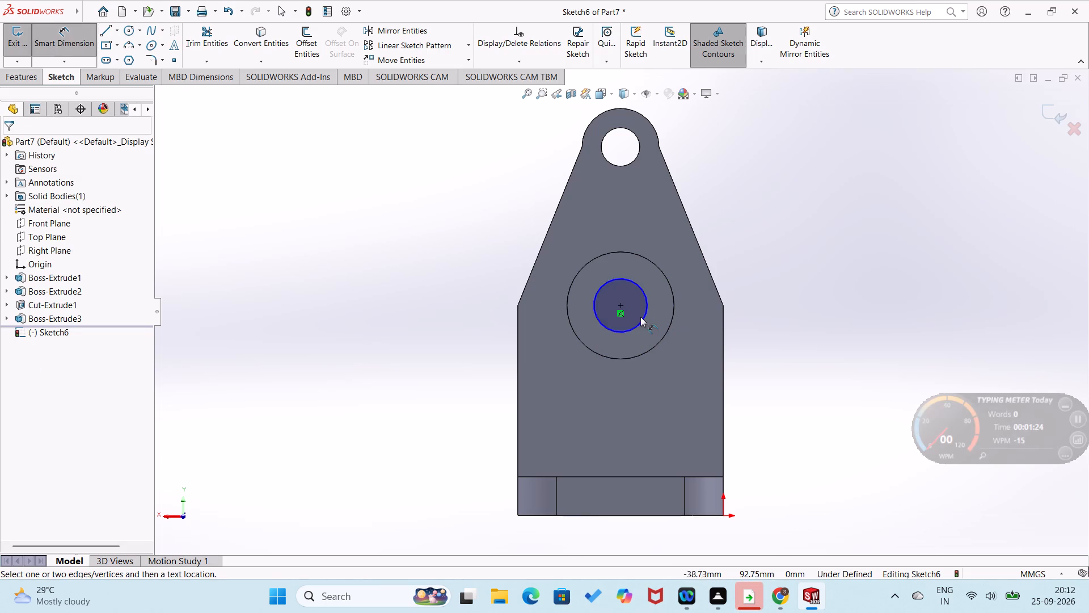
{"action": "left_click", "coordinate": [640, 320]}
{"action": "left_click", "coordinate": [669, 311]}
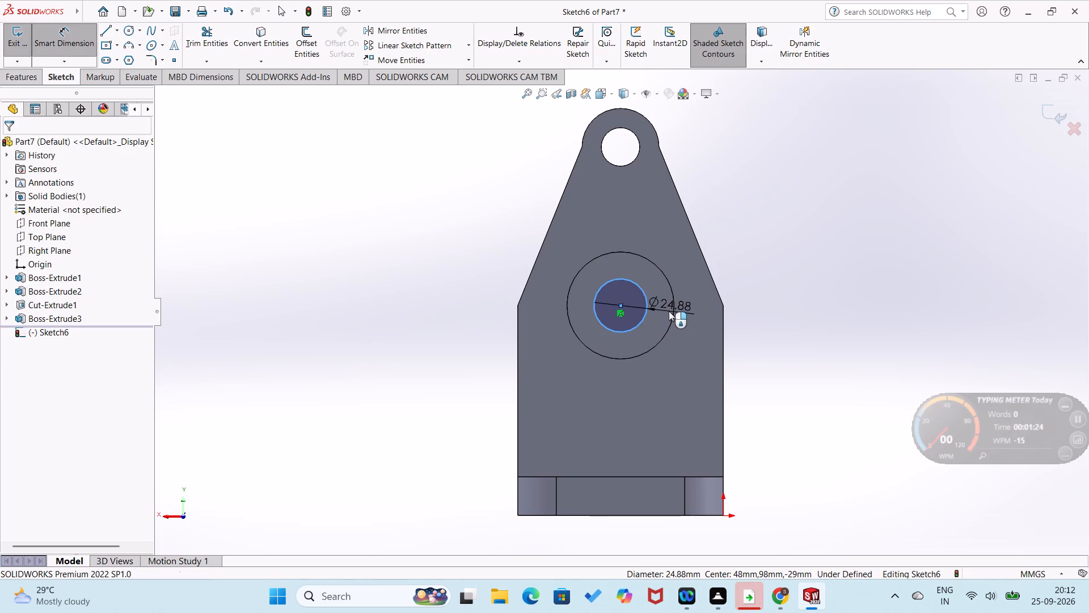
{"action": "type", "text": "28"}
{"action": "key", "text": "Return"}
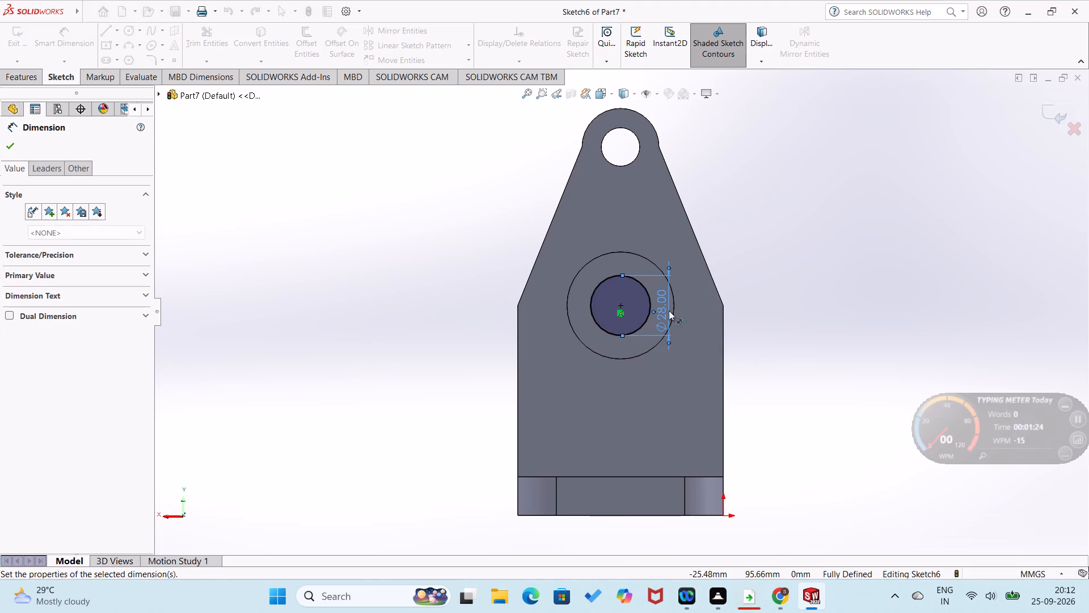
Extrude-cut the 28 mm circle with the Through All end condition through the round boss and upright.
{"action": "left_click", "coordinate": [15, 73]}
{"action": "left_click", "coordinate": [191, 43]}
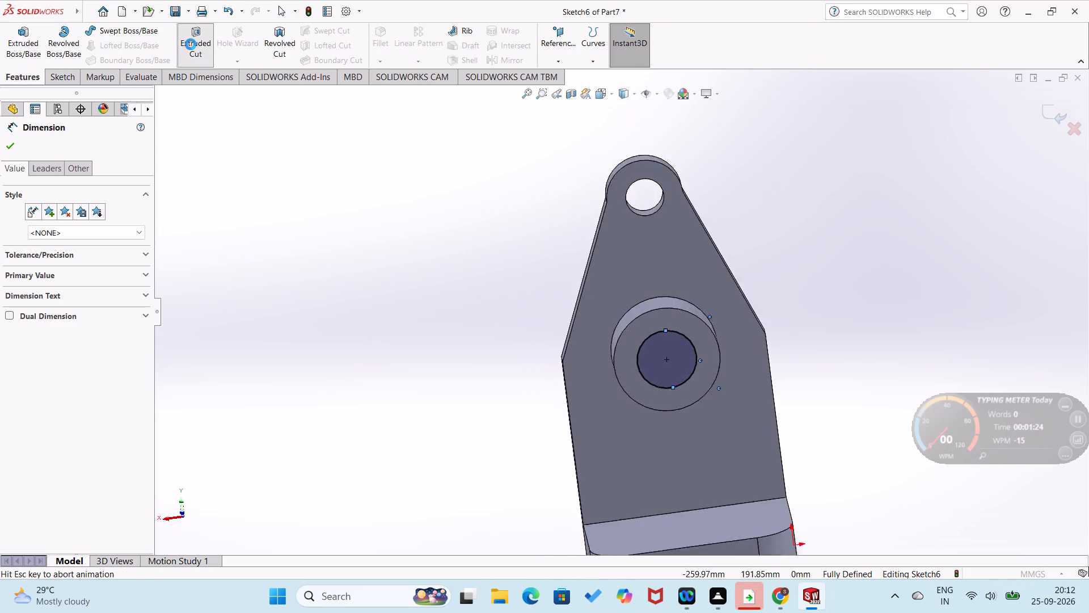
{"action": "left_click", "coordinate": [142, 225]}
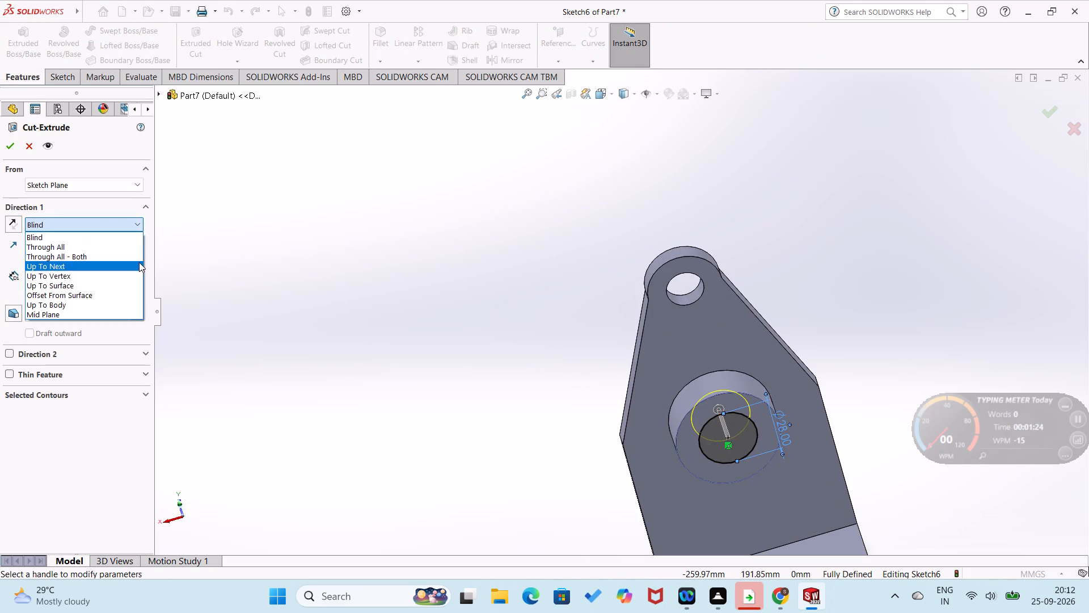
{"action": "left_click", "coordinate": [139, 245]}
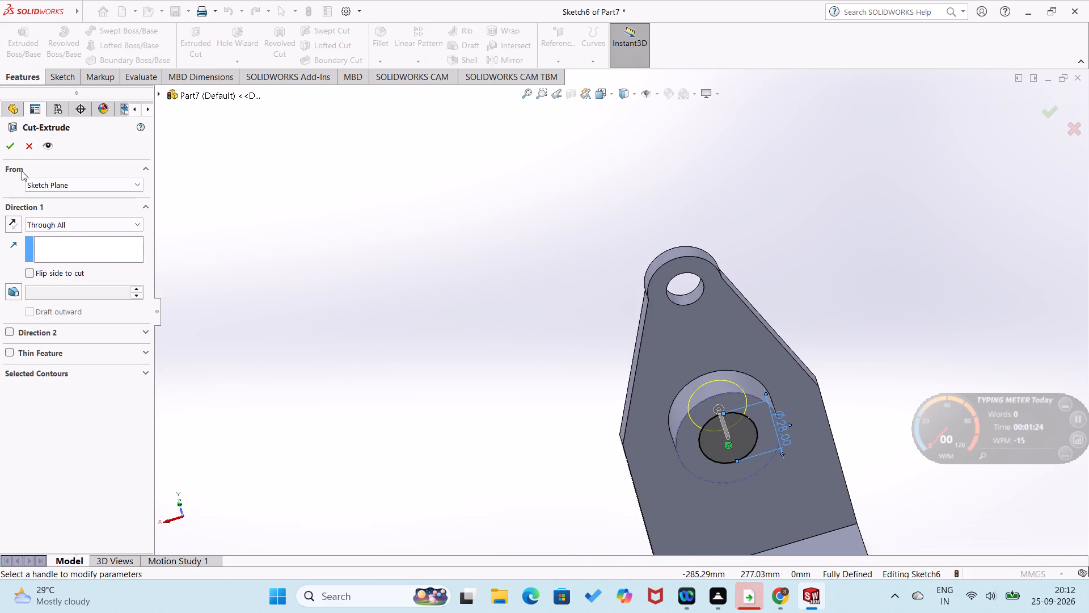
{"action": "left_click", "coordinate": [14, 142]}
{"action": "left_click", "coordinate": [227, 304]}
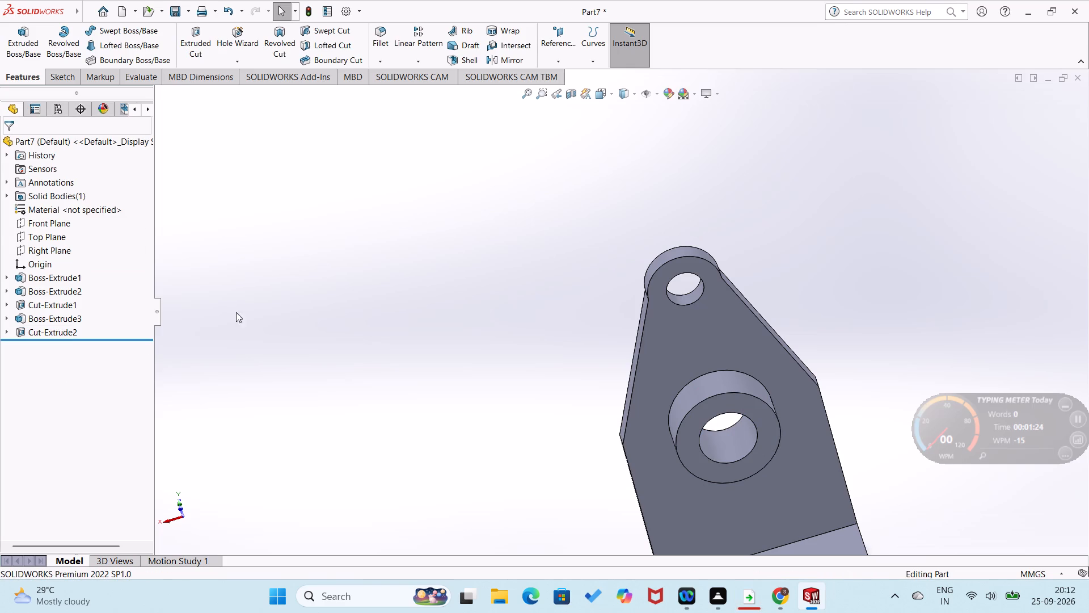
On the plate's underside, sketch two circles centred on the rounded corners' arc centres, about 9 mm and 15 mm in diameter.
{"action": "scroll", "coordinate": [673, 527], "scroll_direction": "up", "scroll_amount": 3}
{"action": "middle_click_drag", "start_coordinate": [758, 554], "coordinate": [758, 526]}
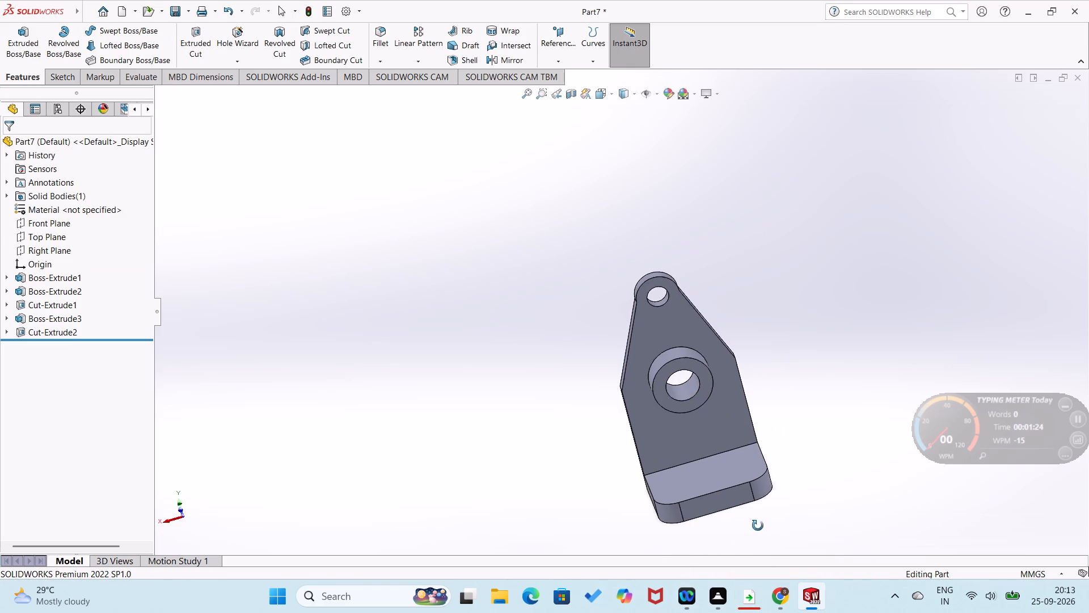
{"action": "middle_click_drag", "start_coordinate": [758, 526], "coordinate": [754, 350]}
{"action": "right_click", "coordinate": [715, 467]}
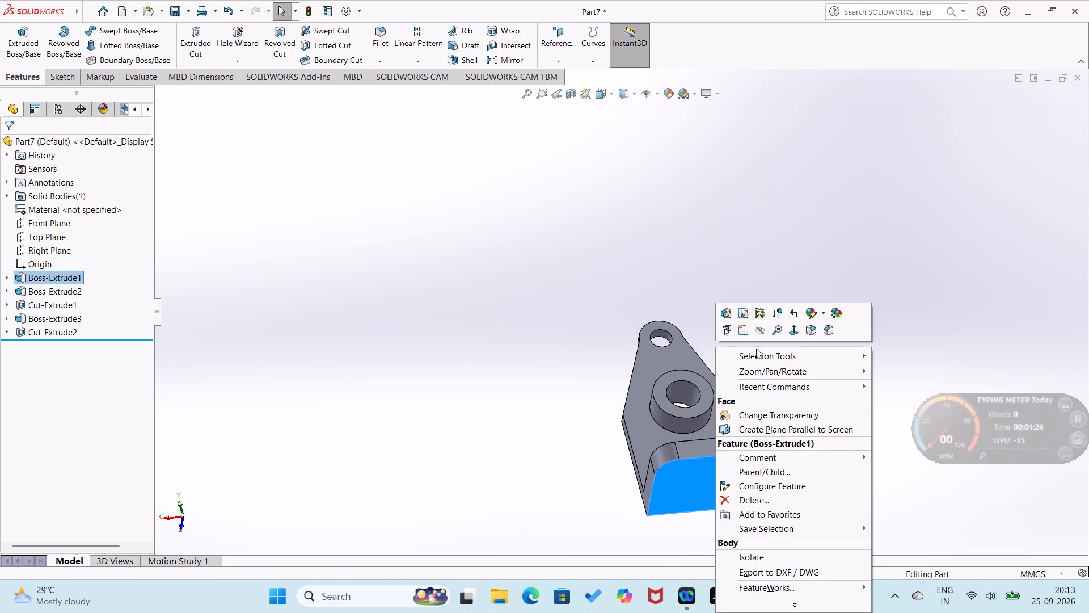
{"action": "left_click", "coordinate": [746, 331]}
{"action": "left_click", "coordinate": [273, 280]}
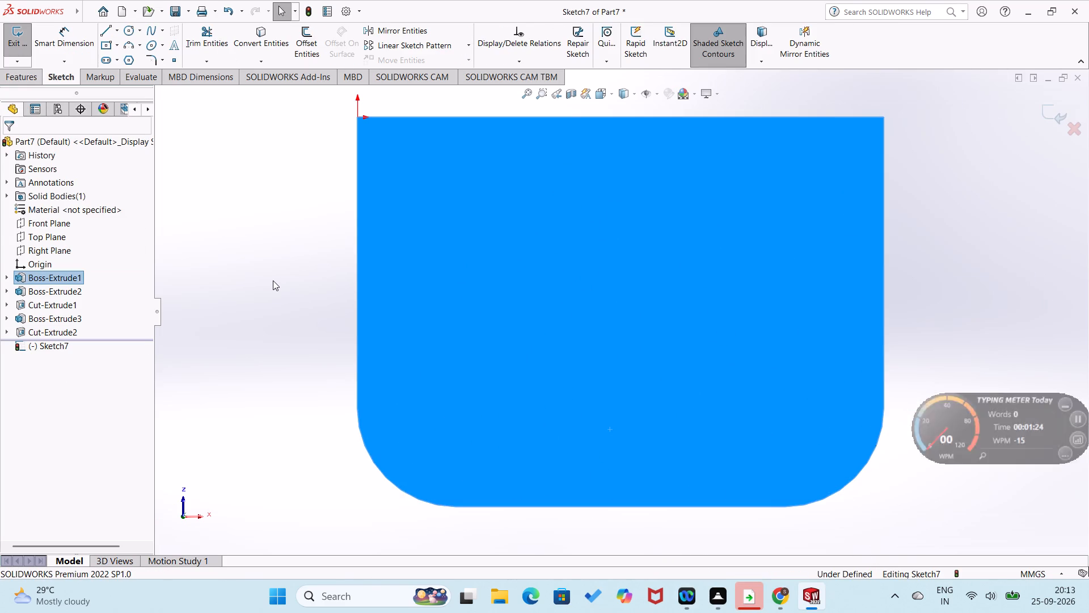
{"action": "right_click_drag", "start_coordinate": [242, 255], "coordinate": [340, 190]}
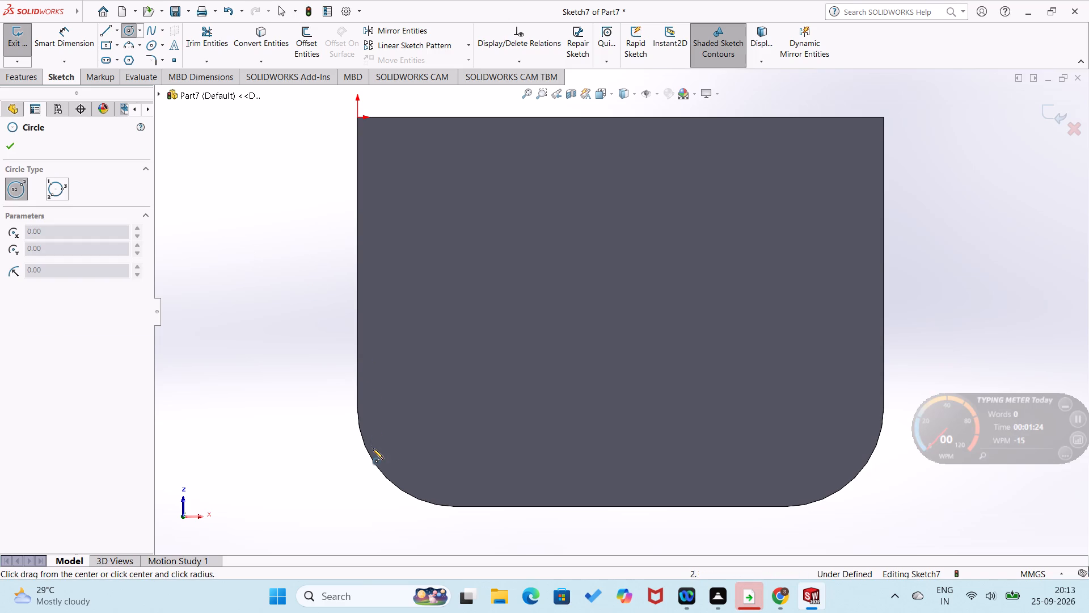
{"action": "left_click", "coordinate": [455, 407]}
{"action": "left_click", "coordinate": [457, 431]}
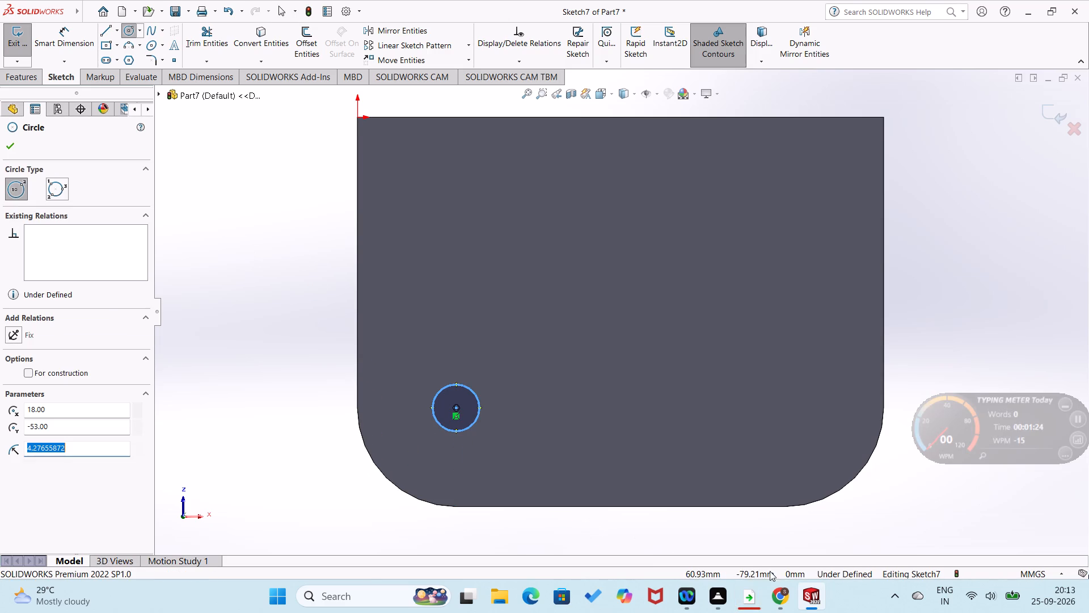
{"action": "left_click", "coordinate": [786, 406]}
{"action": "left_click", "coordinate": [791, 448]}
Dimension both corner circles on the plate's underside to 18 mm diameter.
{"action": "right_click_drag", "start_coordinate": [831, 457], "coordinate": [864, 365]}
{"action": "left_click", "coordinate": [826, 406]}
{"action": "left_click", "coordinate": [850, 411]}
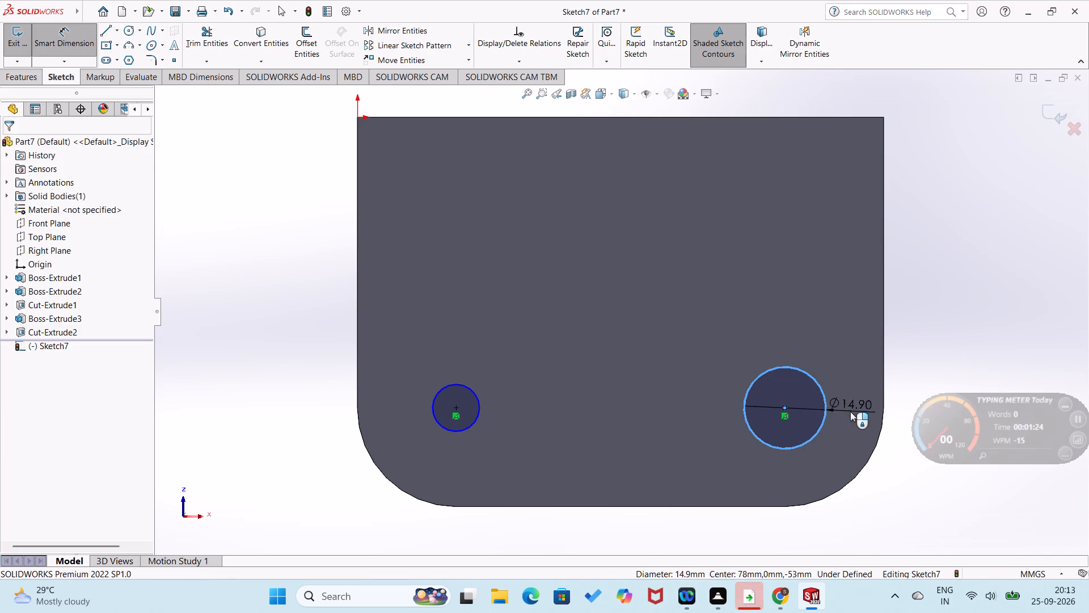
{"action": "type", "text": "18"}
{"action": "key", "text": "Return"}
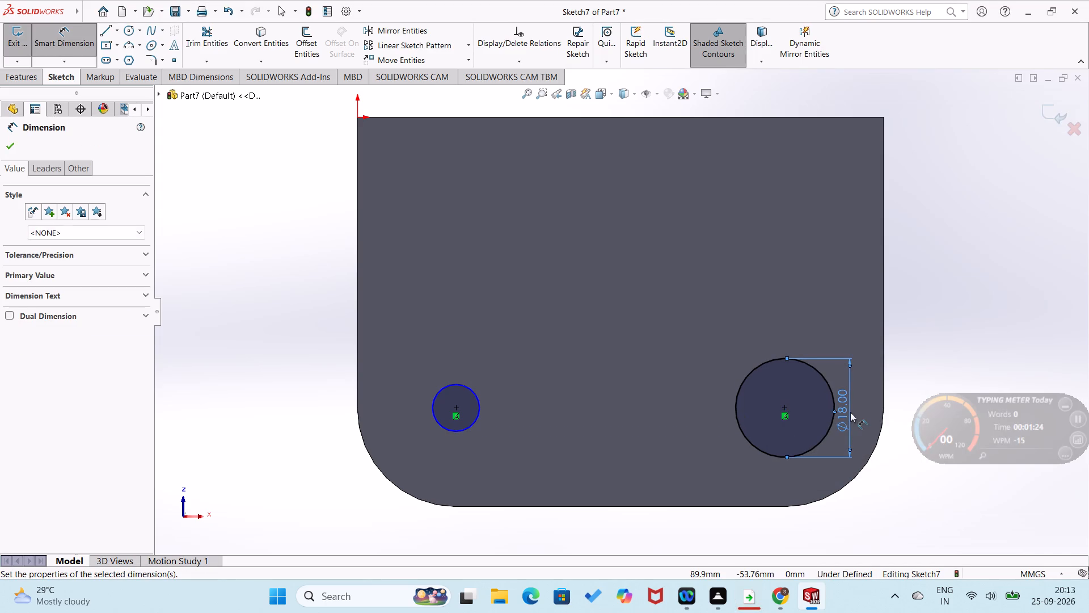
{"action": "left_click", "coordinate": [482, 408]}
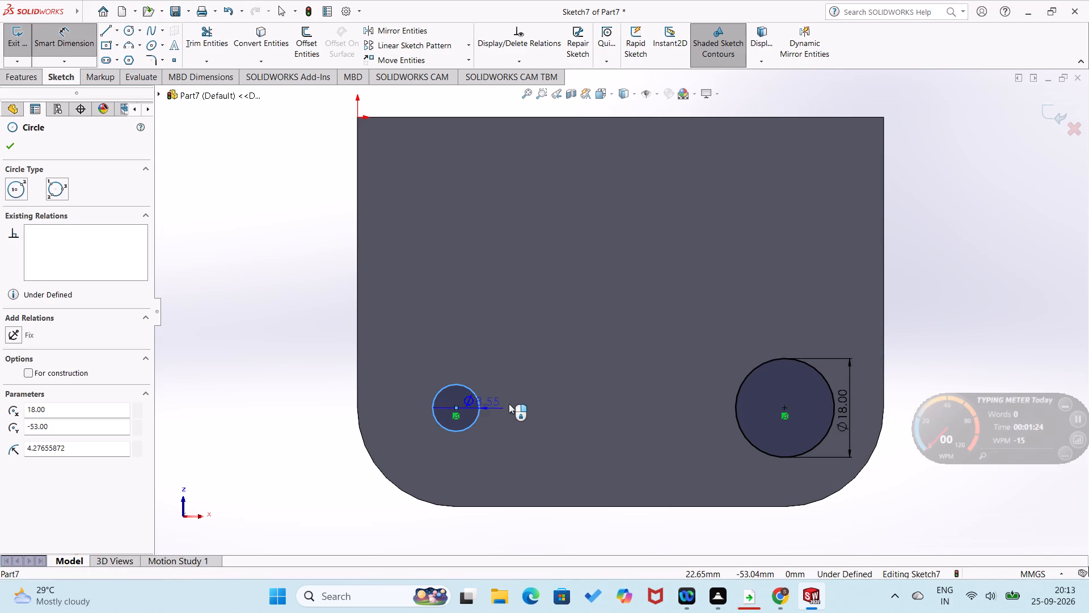
{"action": "left_click", "coordinate": [510, 404]}
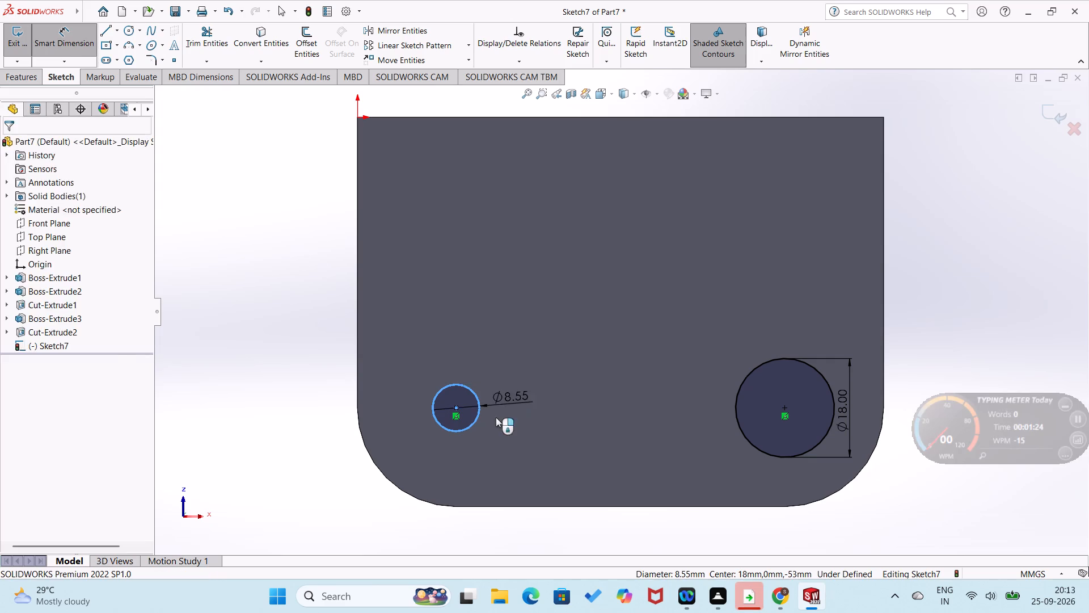
{"action": "type", "text": "18"}
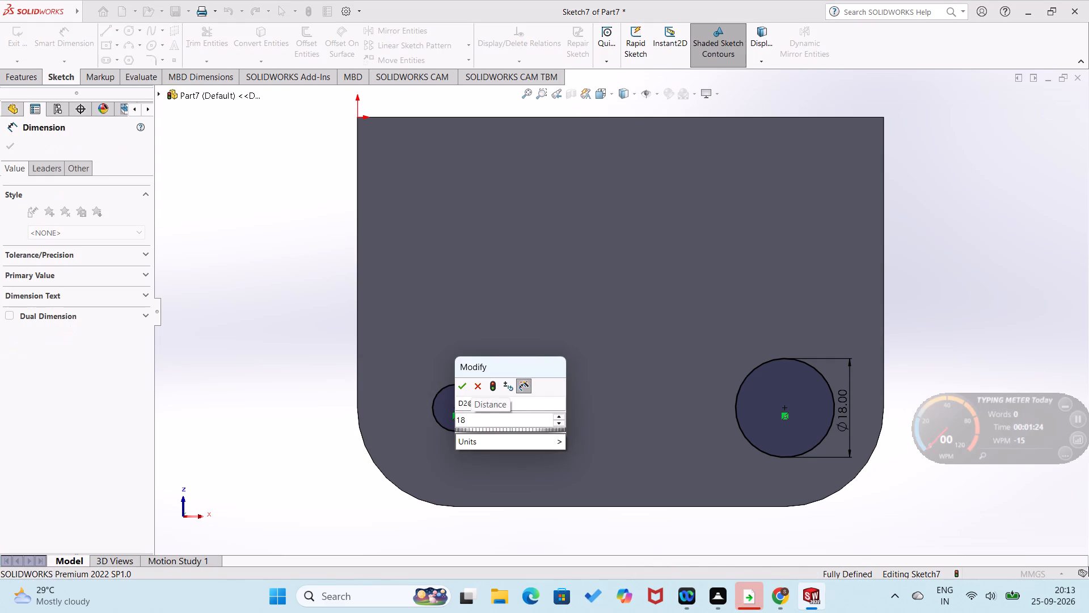
{"action": "key", "text": "Return"}
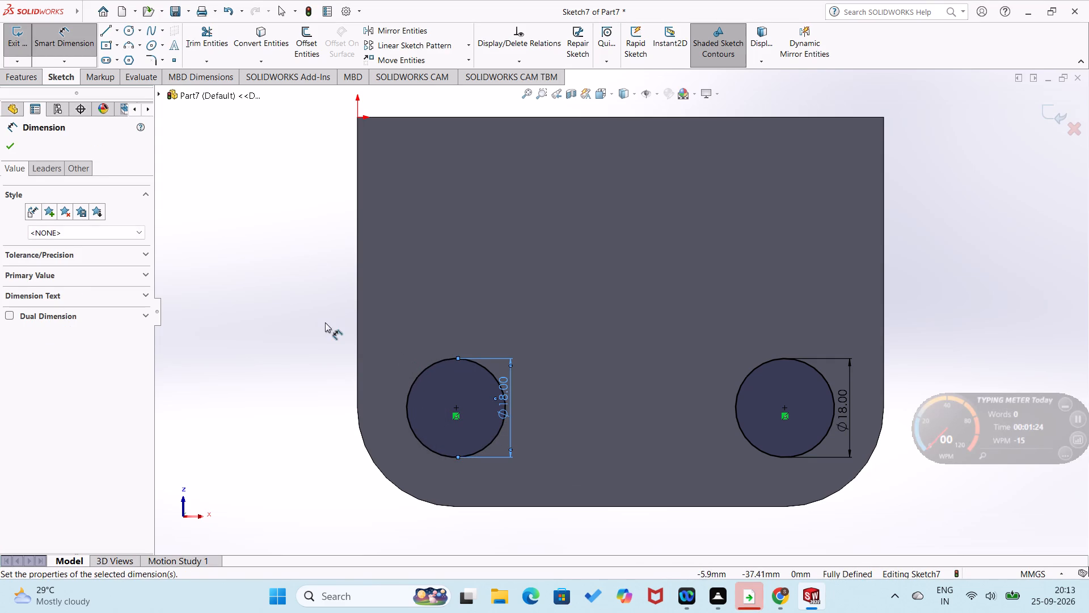
{"action": "left_click", "coordinate": [325, 322]}
Extrude-cut the two 18 mm circles through the plate with the Through All end condition.
{"action": "left_click", "coordinate": [21, 74]}
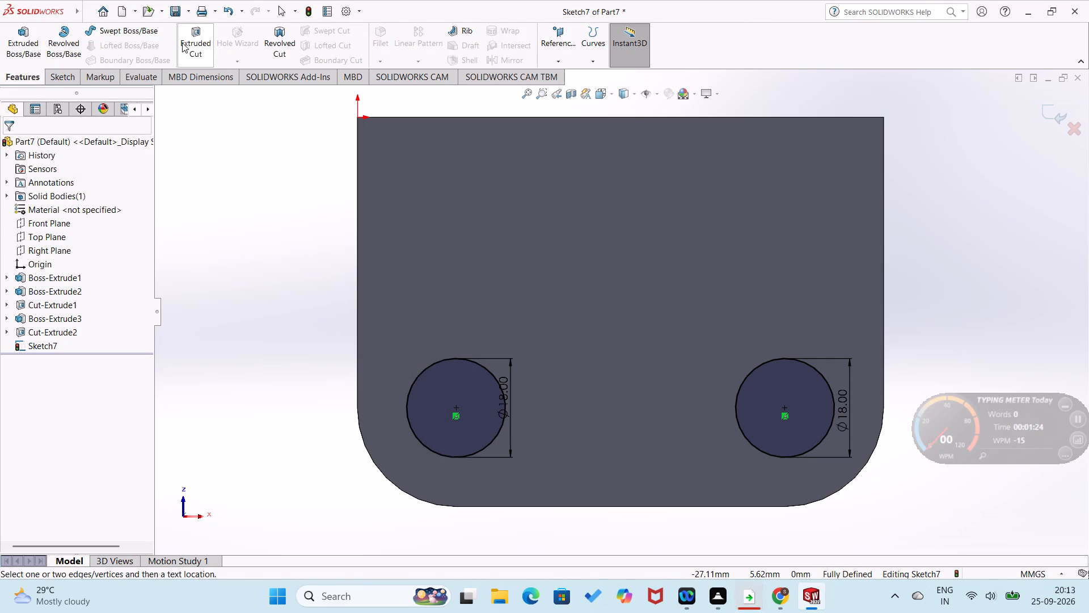
{"action": "left_click", "coordinate": [183, 42]}
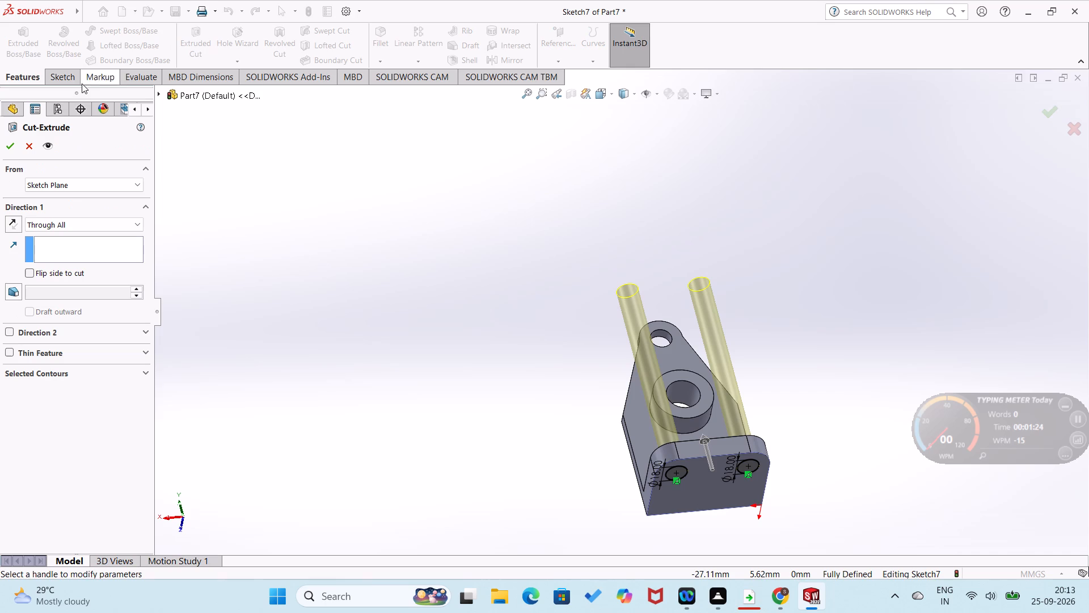
{"action": "left_click", "coordinate": [12, 144]}
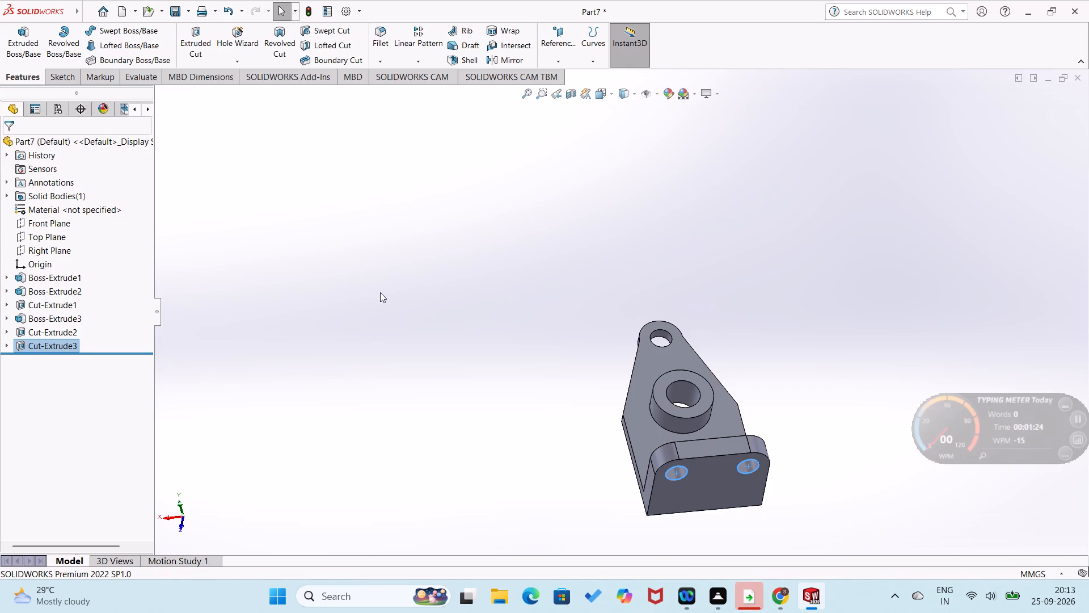
{"action": "left_click", "coordinate": [380, 292]}
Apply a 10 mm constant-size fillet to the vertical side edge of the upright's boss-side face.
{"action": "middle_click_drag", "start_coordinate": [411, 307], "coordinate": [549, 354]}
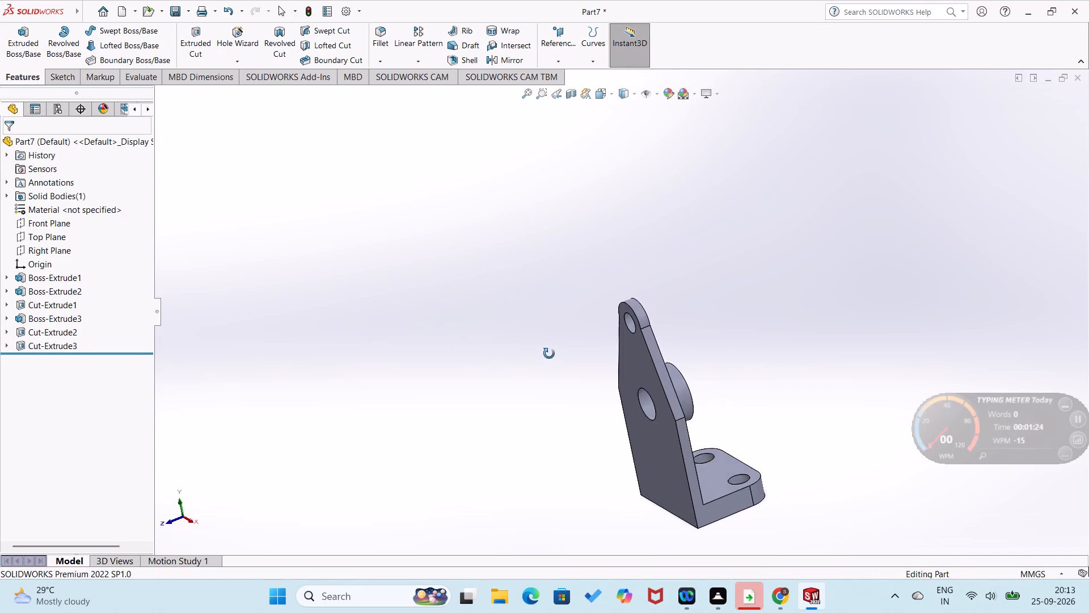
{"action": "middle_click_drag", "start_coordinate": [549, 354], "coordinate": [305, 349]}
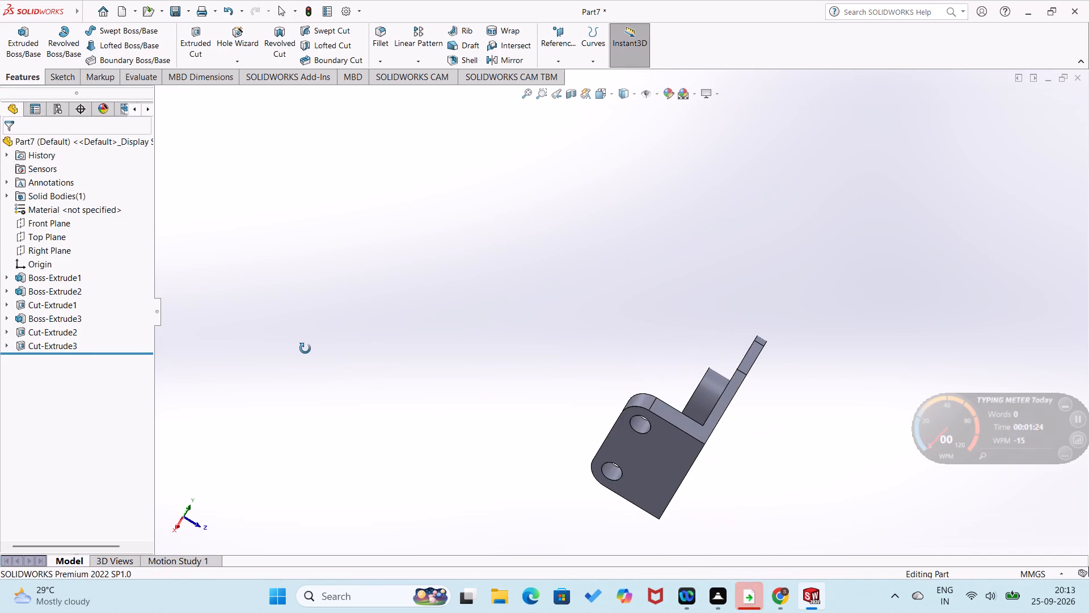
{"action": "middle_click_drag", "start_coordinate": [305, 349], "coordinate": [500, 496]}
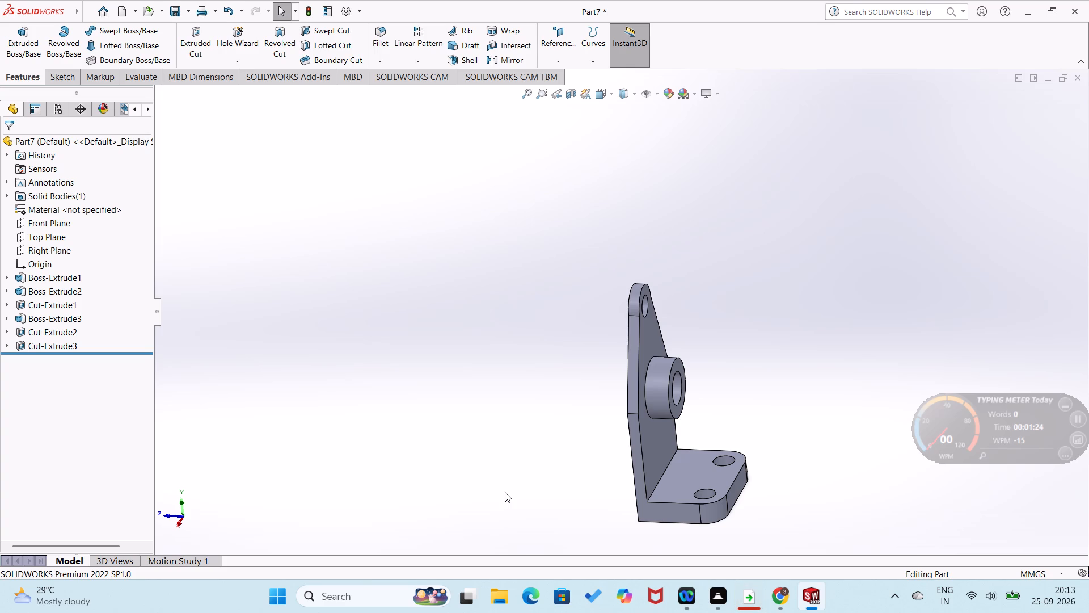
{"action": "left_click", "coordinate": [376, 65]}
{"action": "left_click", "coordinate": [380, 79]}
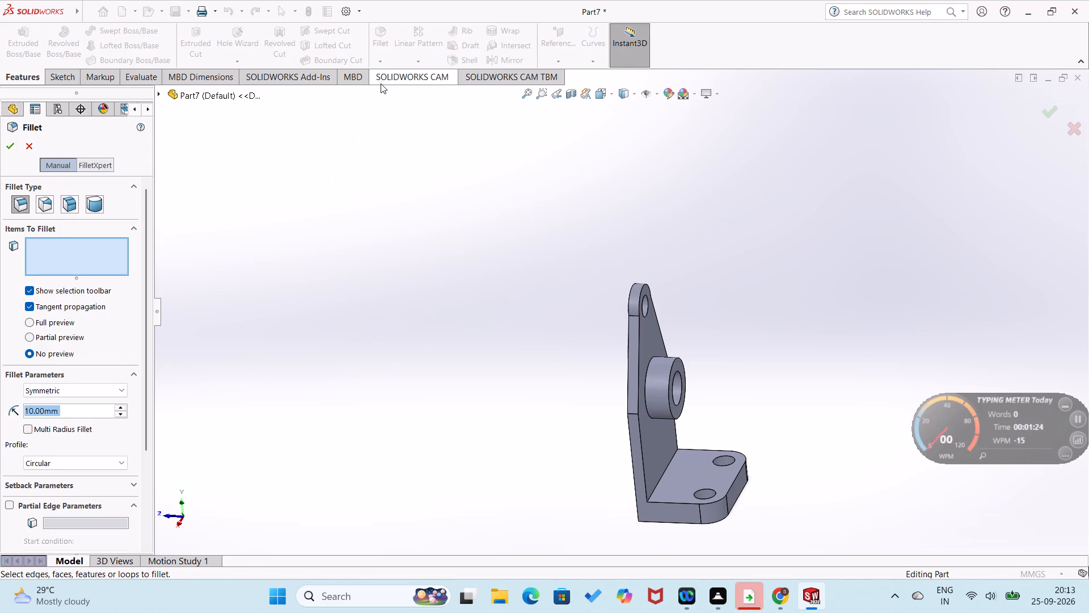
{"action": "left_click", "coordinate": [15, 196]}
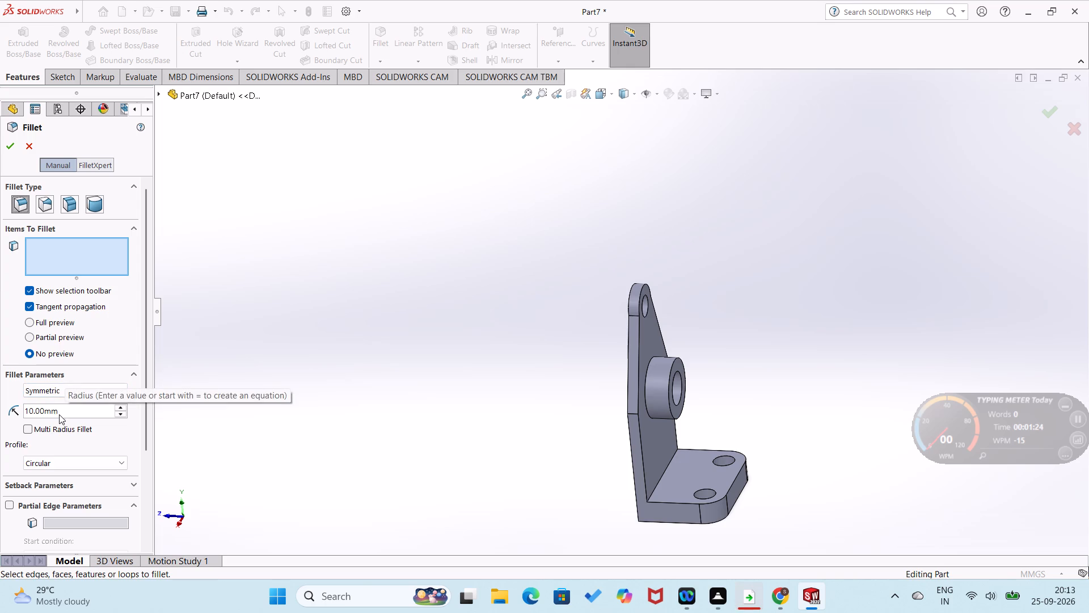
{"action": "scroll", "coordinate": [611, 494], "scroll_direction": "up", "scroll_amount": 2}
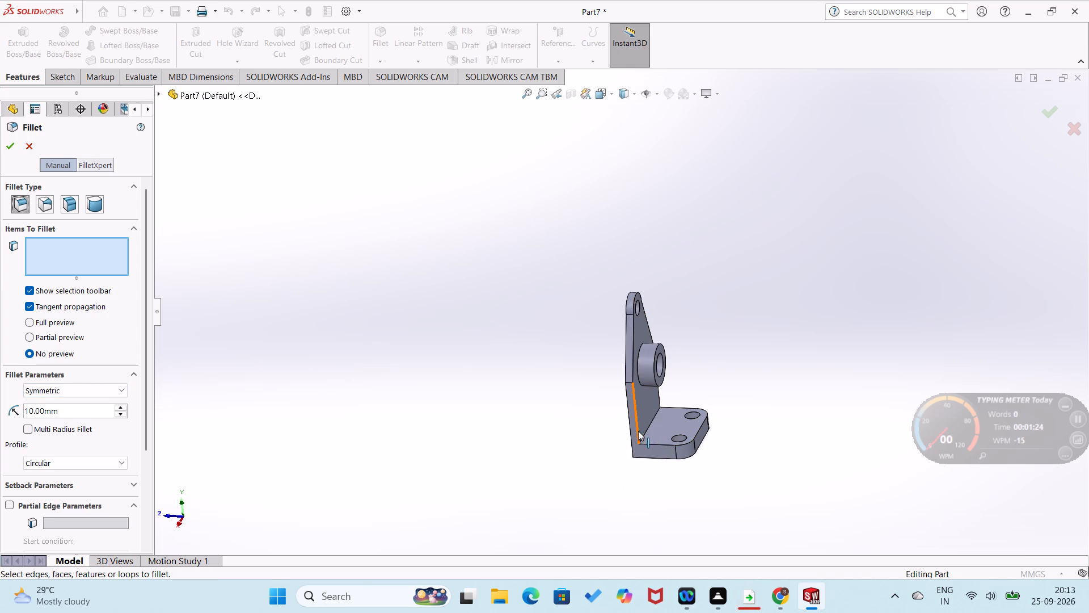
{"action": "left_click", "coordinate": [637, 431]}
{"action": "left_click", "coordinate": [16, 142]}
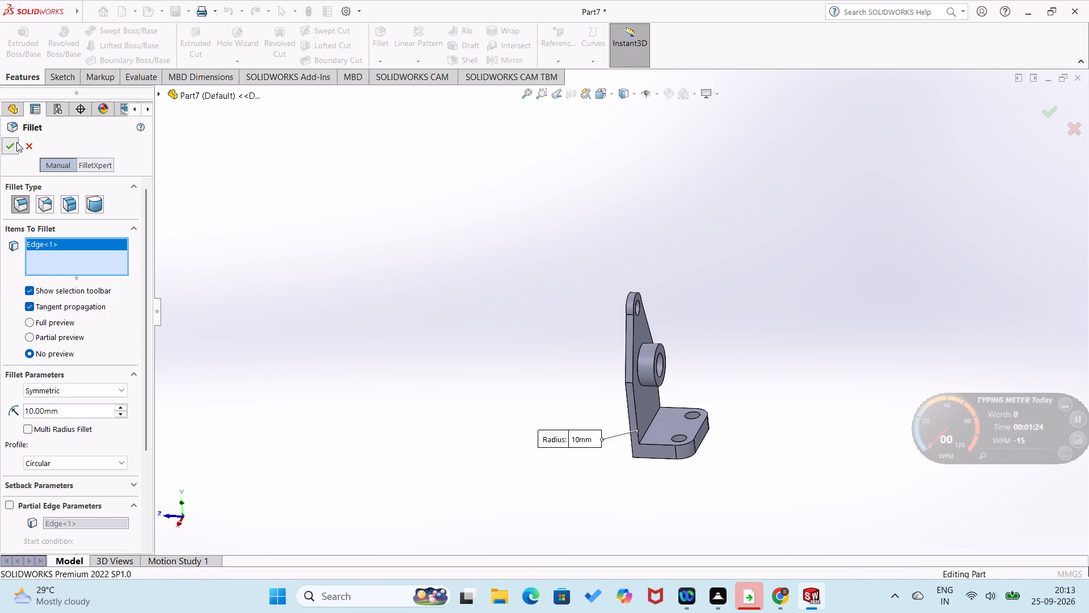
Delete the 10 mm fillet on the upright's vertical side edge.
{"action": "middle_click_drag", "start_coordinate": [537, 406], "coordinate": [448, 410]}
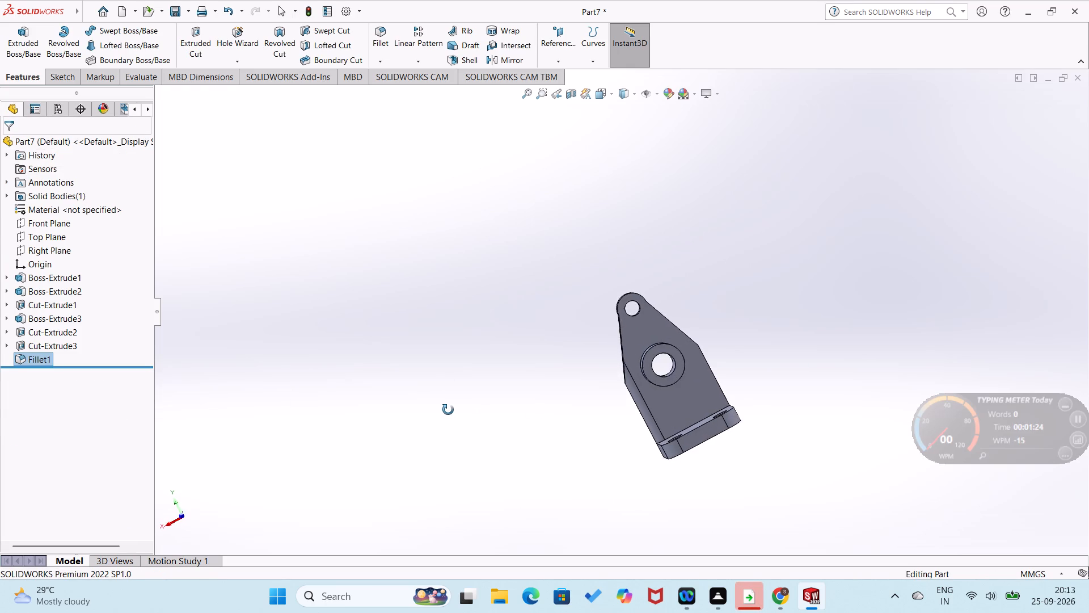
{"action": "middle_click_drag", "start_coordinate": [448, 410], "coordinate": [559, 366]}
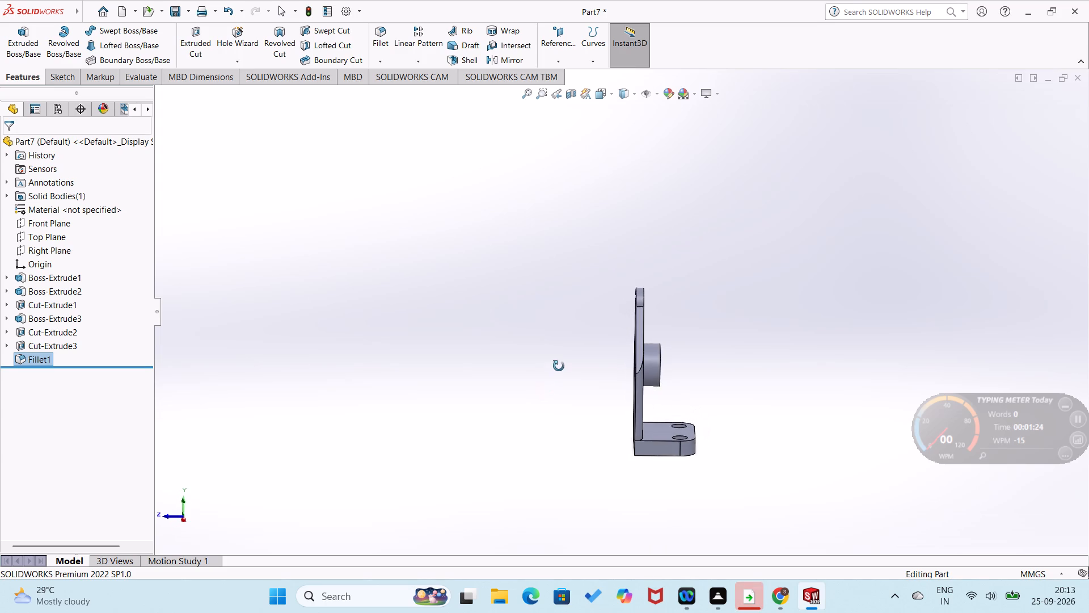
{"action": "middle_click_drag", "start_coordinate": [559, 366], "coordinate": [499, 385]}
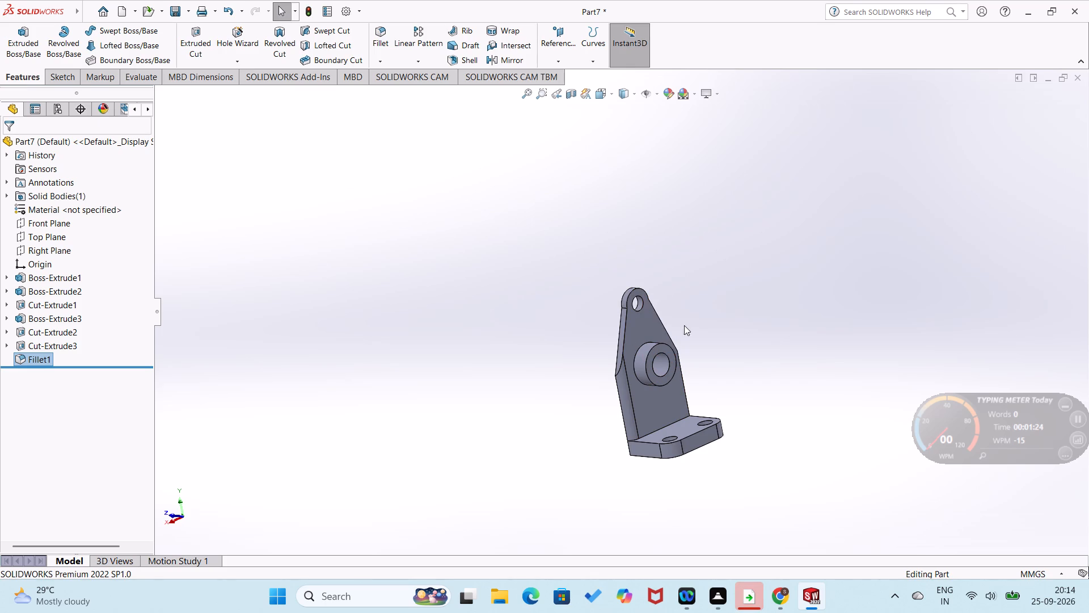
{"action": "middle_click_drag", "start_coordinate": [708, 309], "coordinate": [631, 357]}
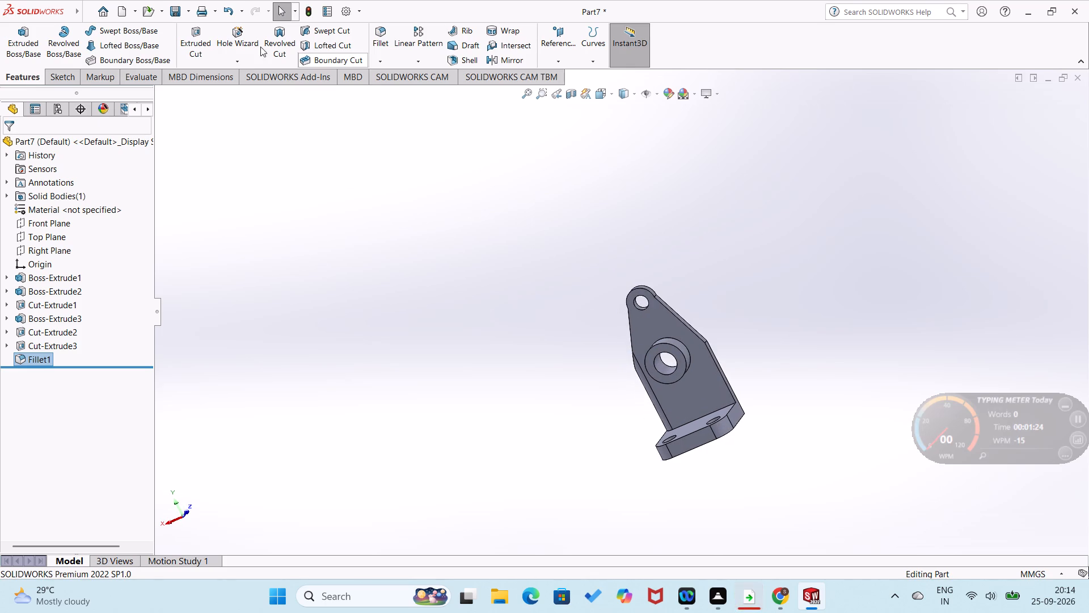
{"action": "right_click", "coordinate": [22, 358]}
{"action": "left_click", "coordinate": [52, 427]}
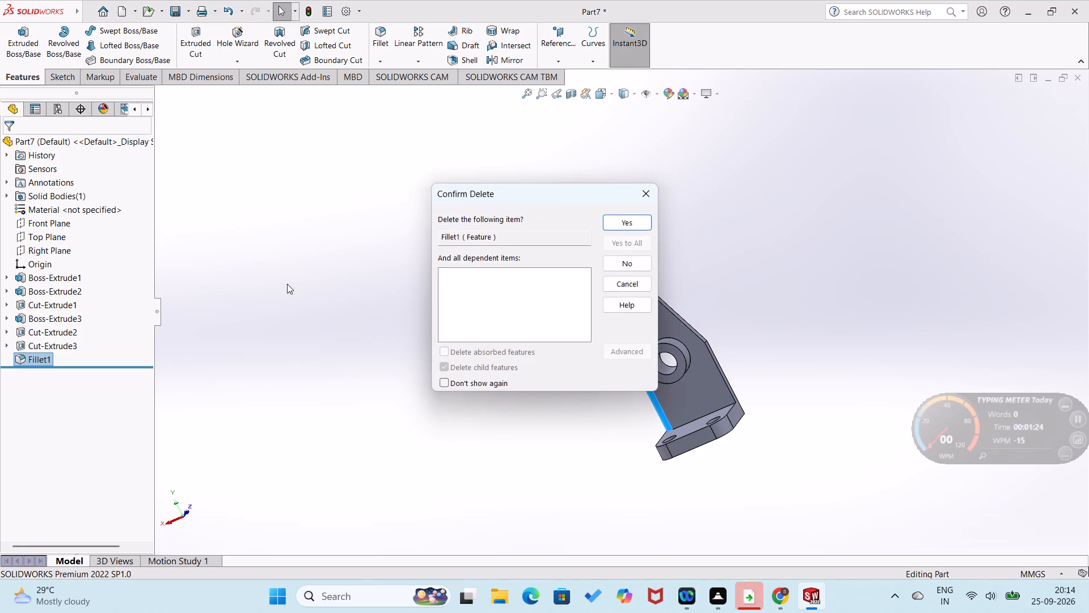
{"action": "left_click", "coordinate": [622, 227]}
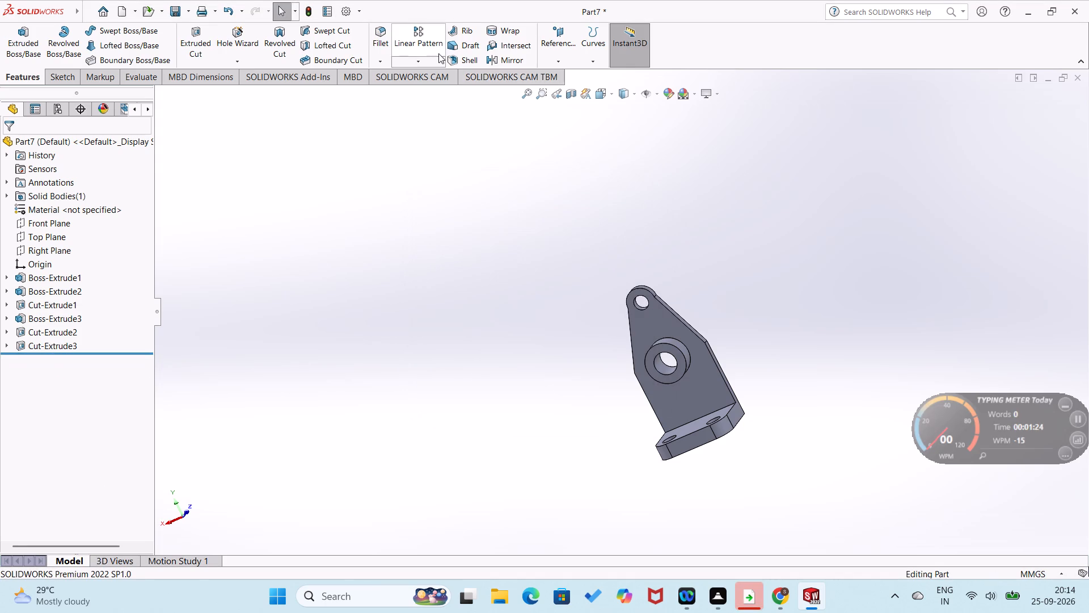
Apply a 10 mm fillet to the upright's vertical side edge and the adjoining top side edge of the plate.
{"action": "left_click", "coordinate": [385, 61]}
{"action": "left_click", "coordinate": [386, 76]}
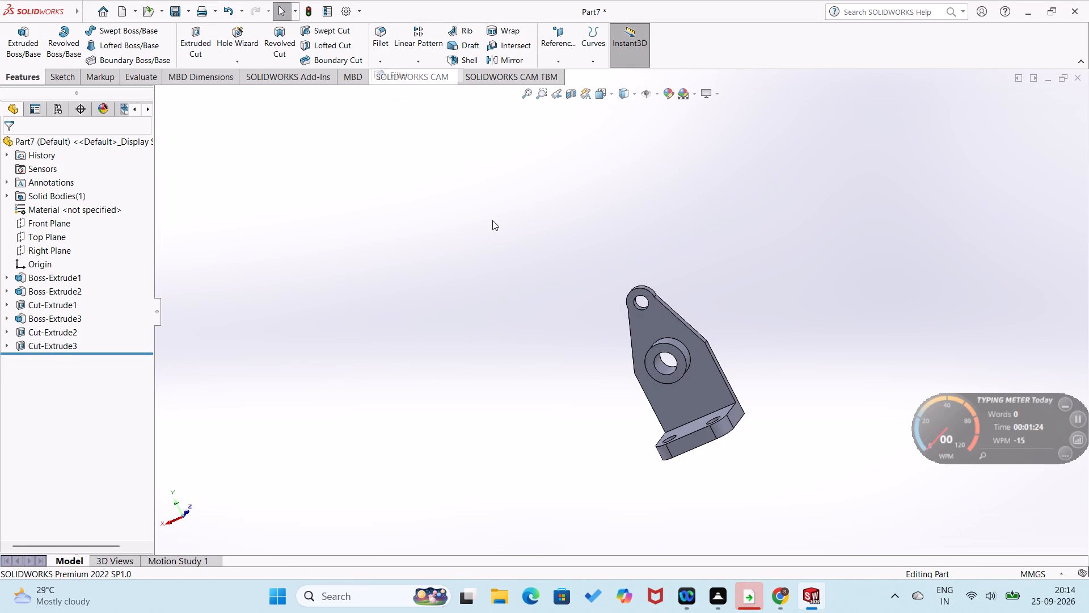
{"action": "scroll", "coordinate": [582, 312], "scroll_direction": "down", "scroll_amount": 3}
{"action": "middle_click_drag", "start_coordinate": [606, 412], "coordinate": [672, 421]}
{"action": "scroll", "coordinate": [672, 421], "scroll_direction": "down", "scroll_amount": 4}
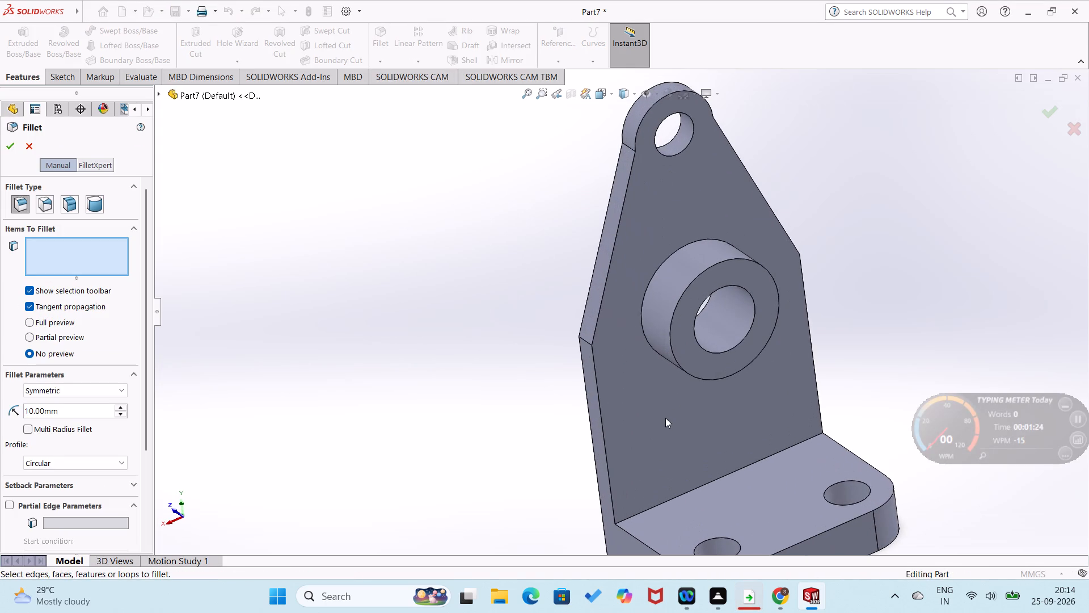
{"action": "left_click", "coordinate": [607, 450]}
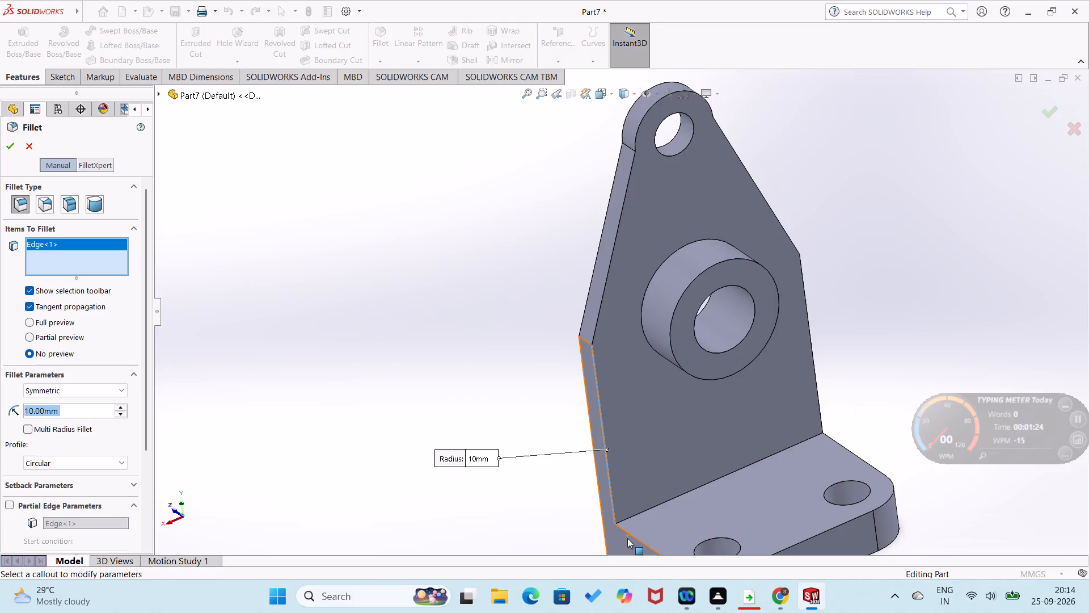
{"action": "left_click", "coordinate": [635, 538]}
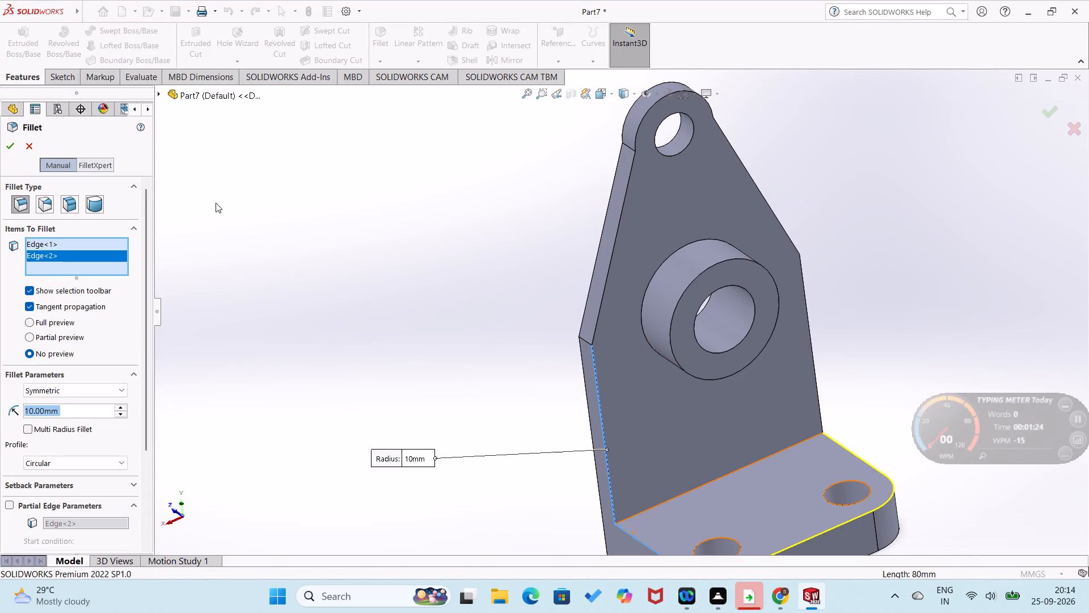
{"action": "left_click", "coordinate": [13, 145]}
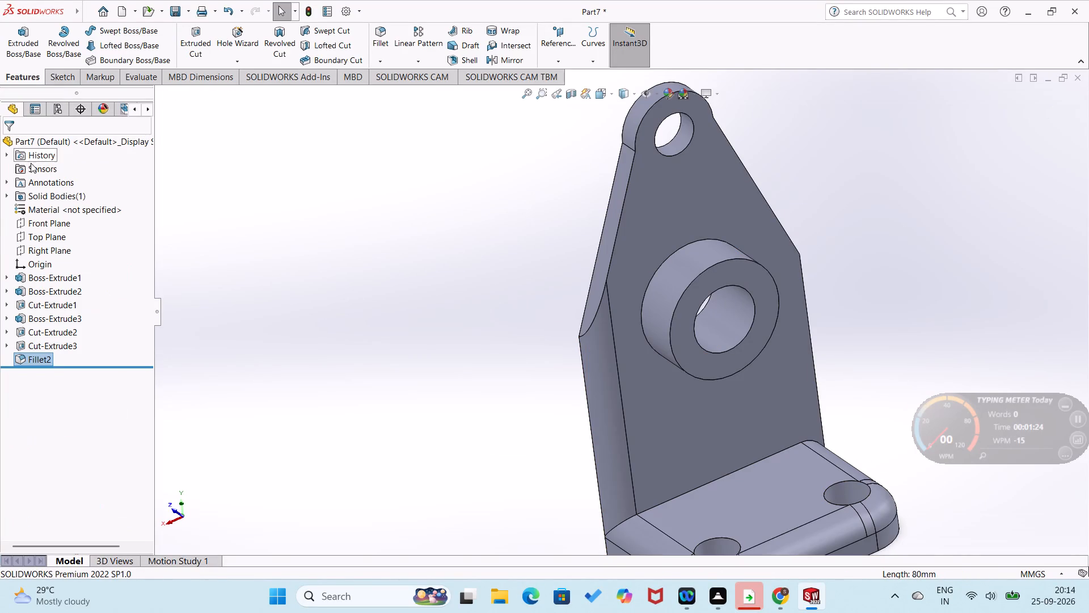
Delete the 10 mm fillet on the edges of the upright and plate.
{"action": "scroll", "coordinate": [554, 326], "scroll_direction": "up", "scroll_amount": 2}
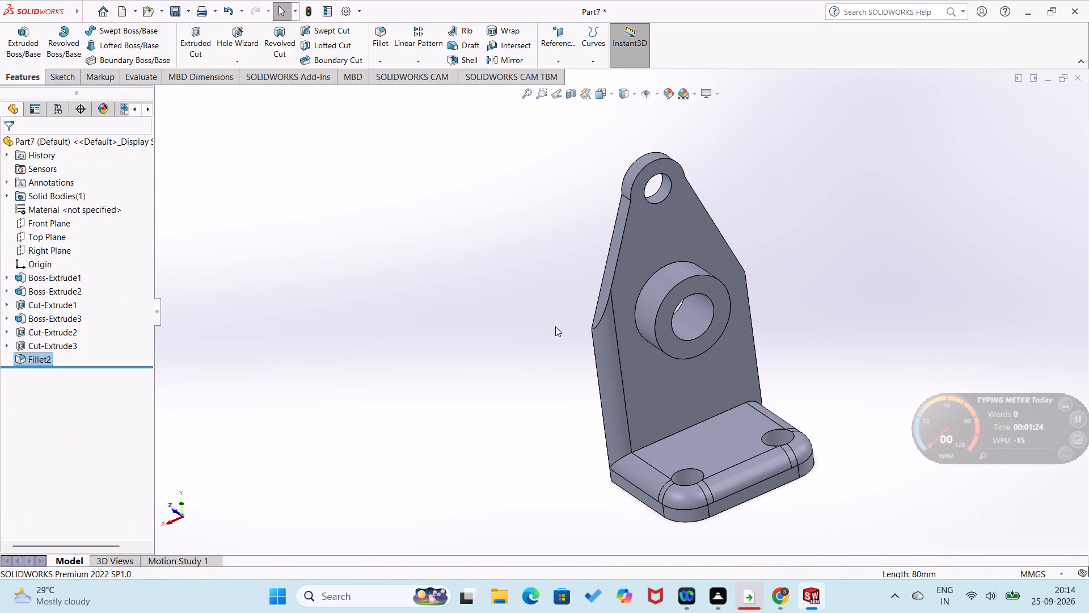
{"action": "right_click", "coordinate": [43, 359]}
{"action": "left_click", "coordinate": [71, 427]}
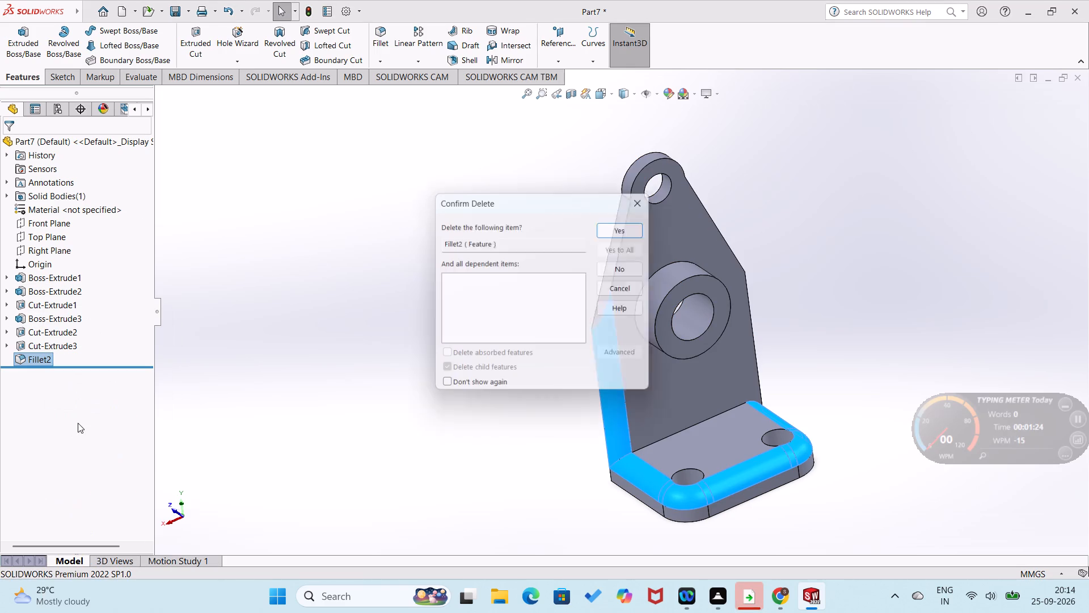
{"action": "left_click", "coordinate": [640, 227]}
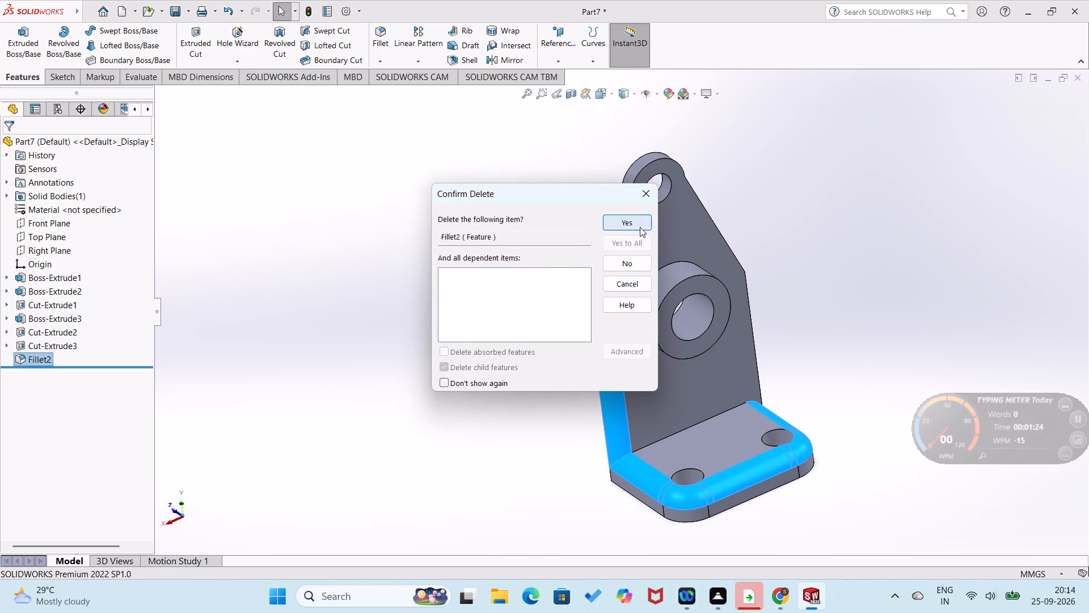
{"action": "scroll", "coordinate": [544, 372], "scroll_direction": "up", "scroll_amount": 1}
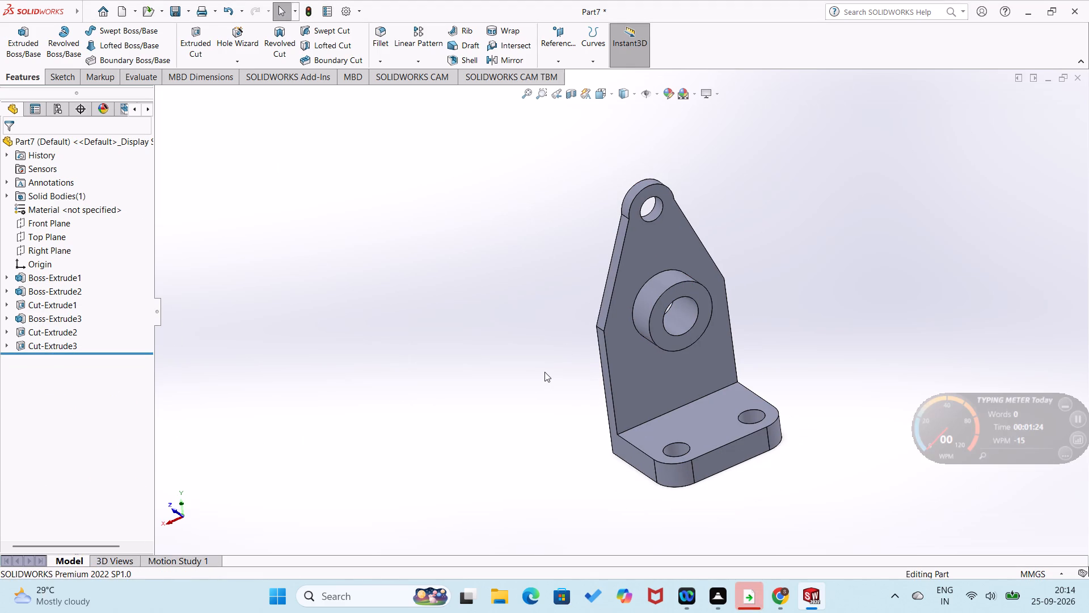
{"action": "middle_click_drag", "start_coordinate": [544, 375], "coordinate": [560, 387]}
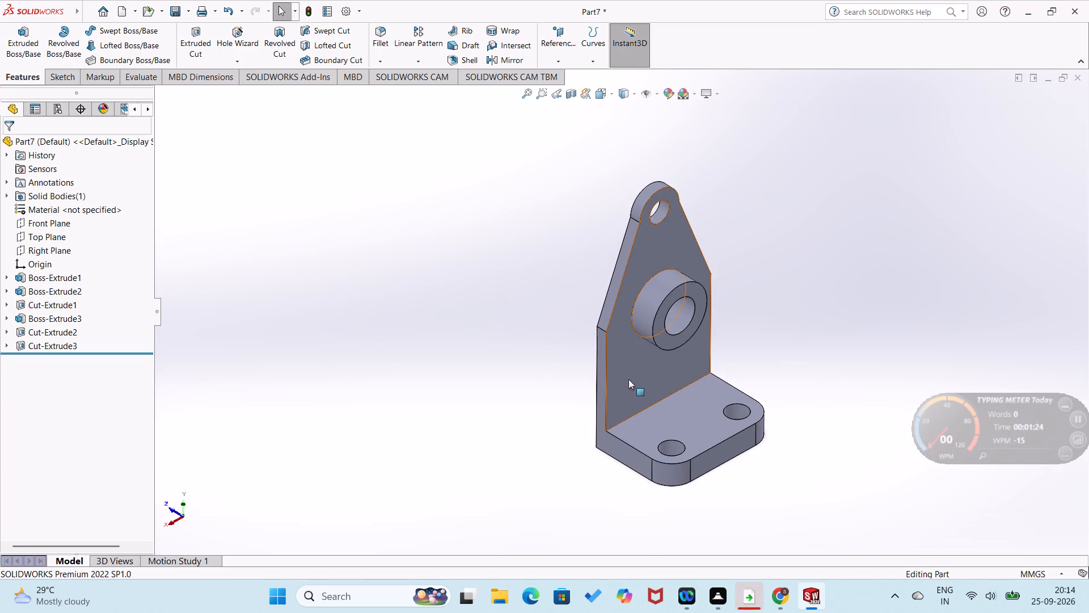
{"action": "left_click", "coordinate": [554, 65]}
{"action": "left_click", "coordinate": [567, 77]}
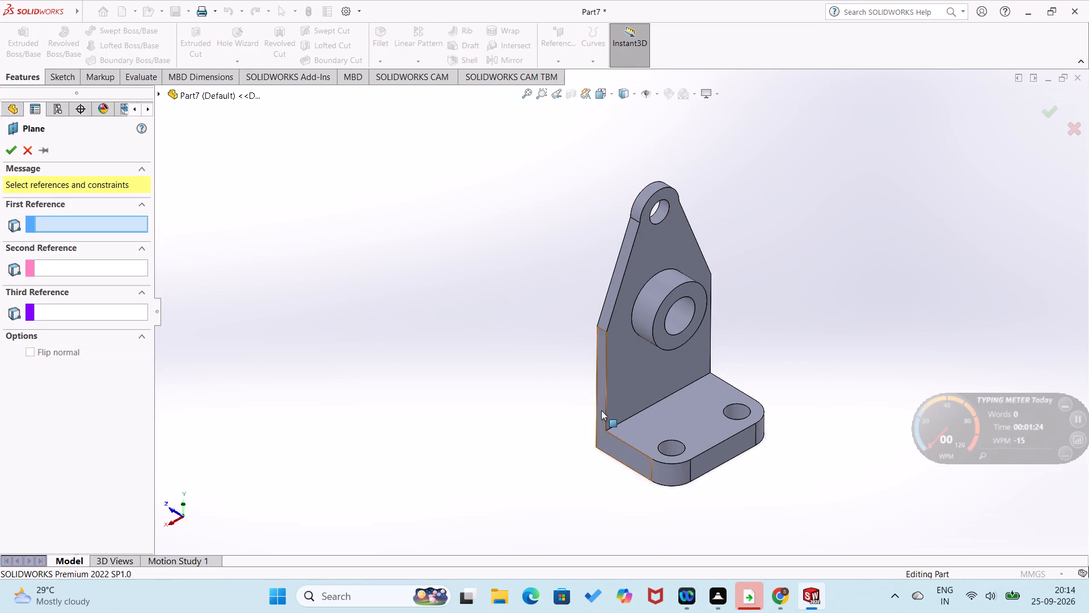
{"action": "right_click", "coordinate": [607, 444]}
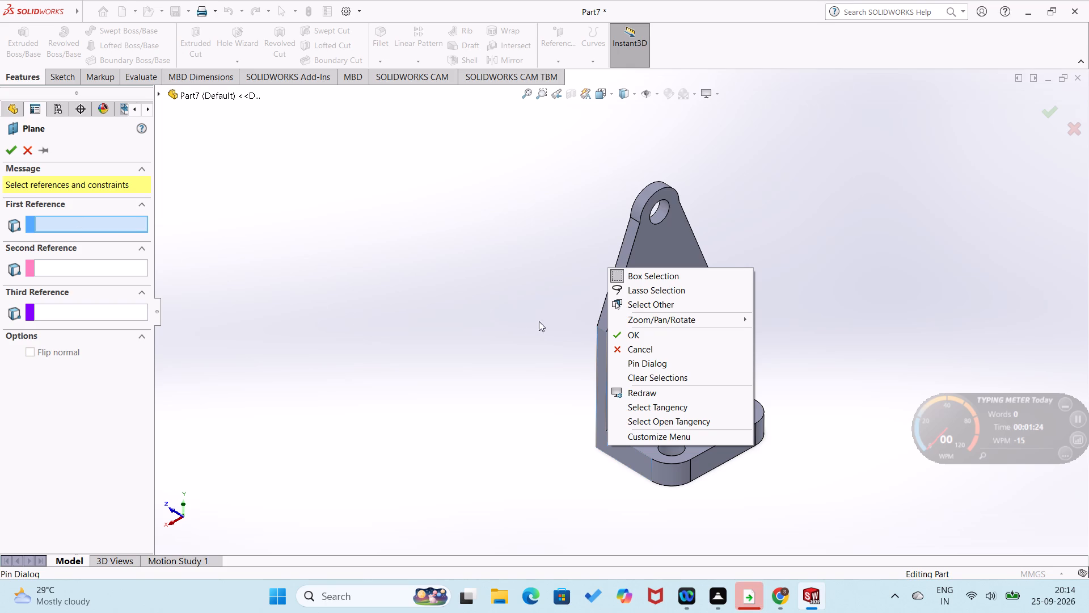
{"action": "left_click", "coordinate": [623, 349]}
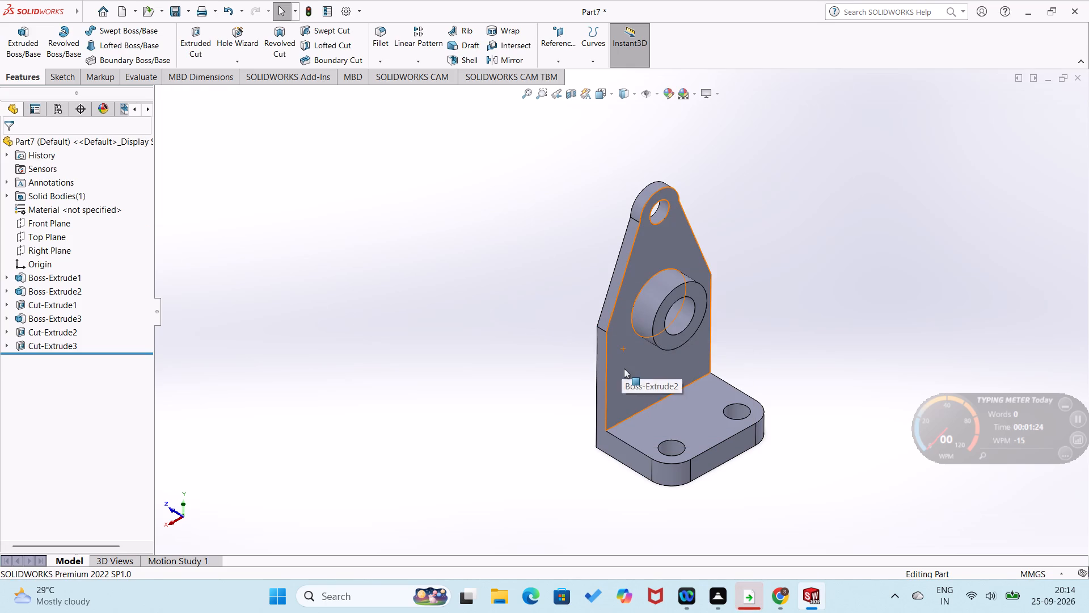
Create a reference plane offset 48 mm inward from the bracket's flat side face, with the offset flipped.
{"action": "middle_click_drag", "start_coordinate": [623, 349], "coordinate": [617, 272]}
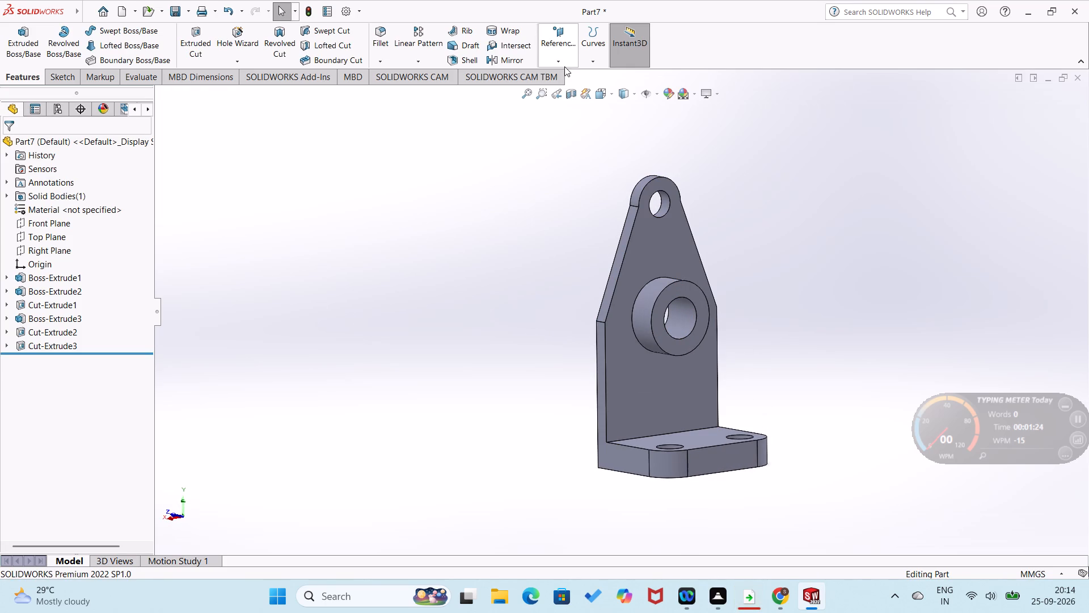
{"action": "right_click", "coordinate": [564, 66]}
{"action": "left_click", "coordinate": [563, 62]}
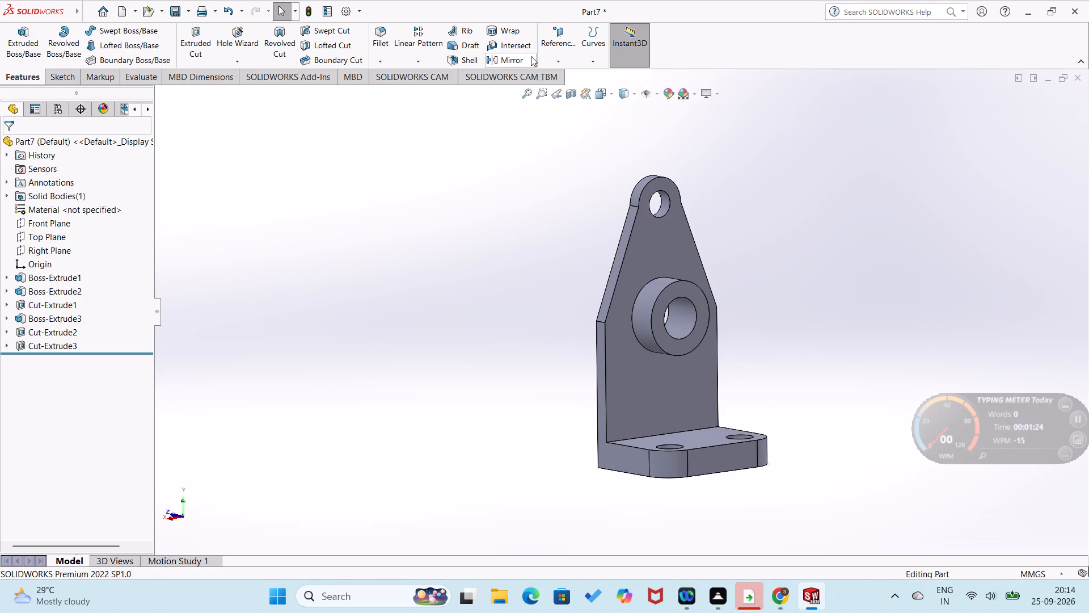
{"action": "left_click", "coordinate": [551, 64]}
{"action": "left_click", "coordinate": [556, 63]}
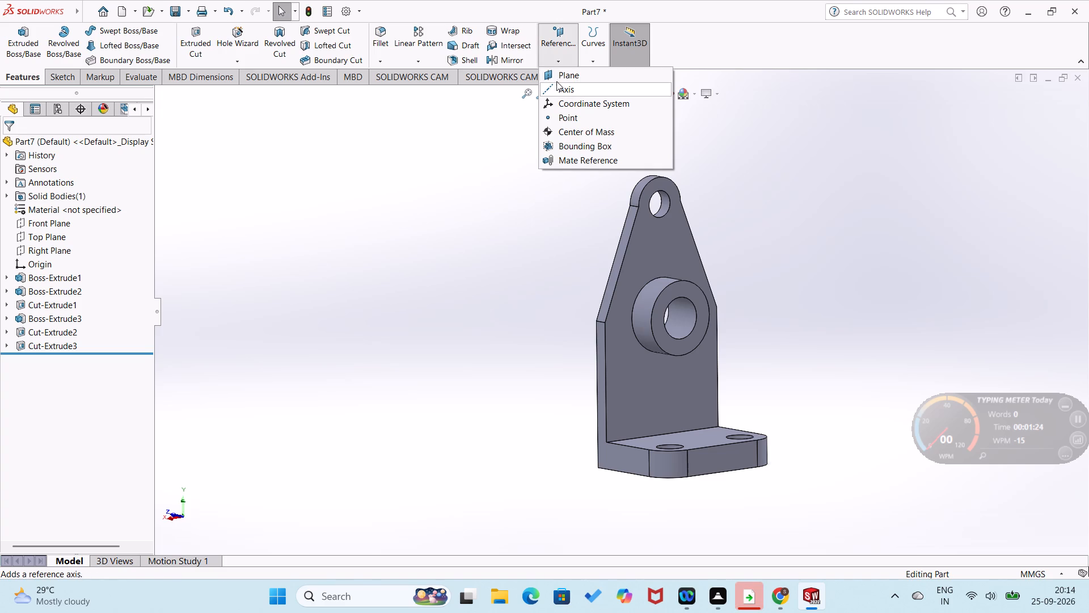
{"action": "left_click", "coordinate": [560, 74]}
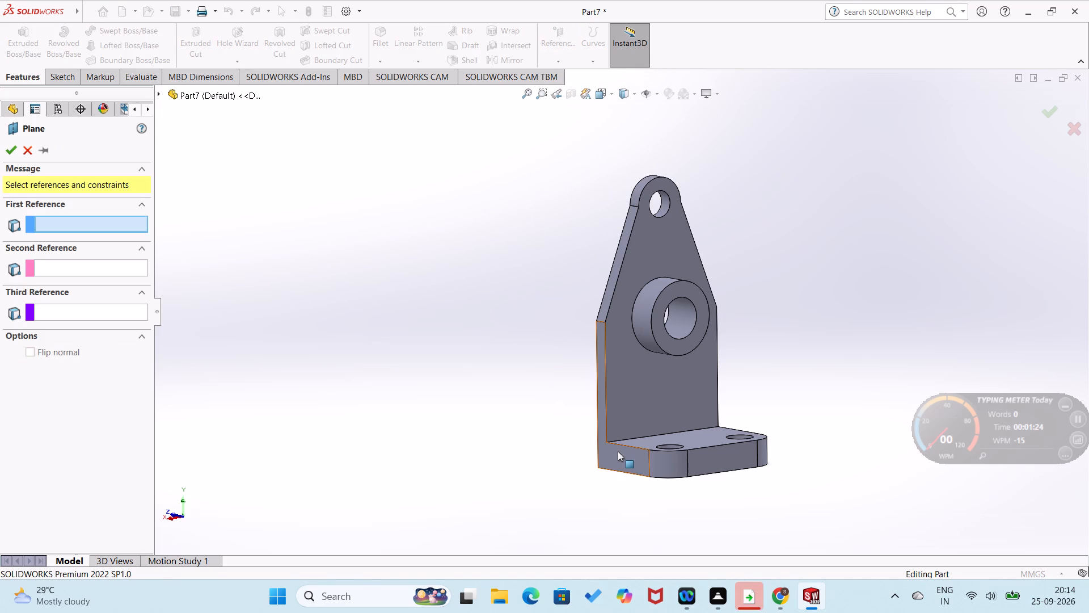
{"action": "right_click", "coordinate": [618, 452]}
{"action": "left_click", "coordinate": [618, 456]}
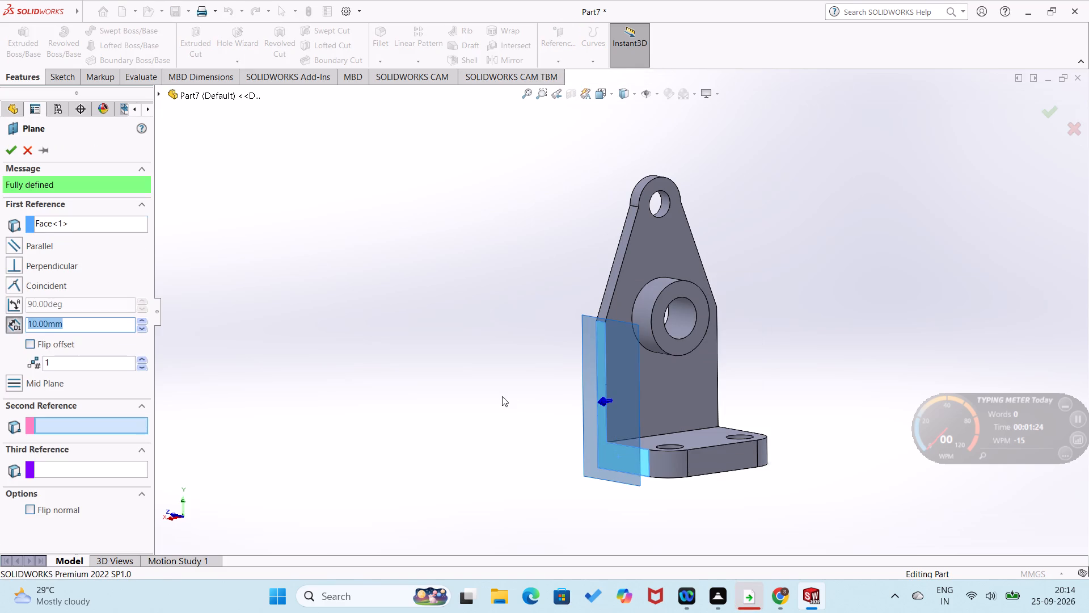
{"action": "middle_click_drag", "start_coordinate": [510, 396], "coordinate": [488, 395]}
{"action": "scroll", "coordinate": [488, 394], "scroll_direction": "up", "scroll_amount": 1}
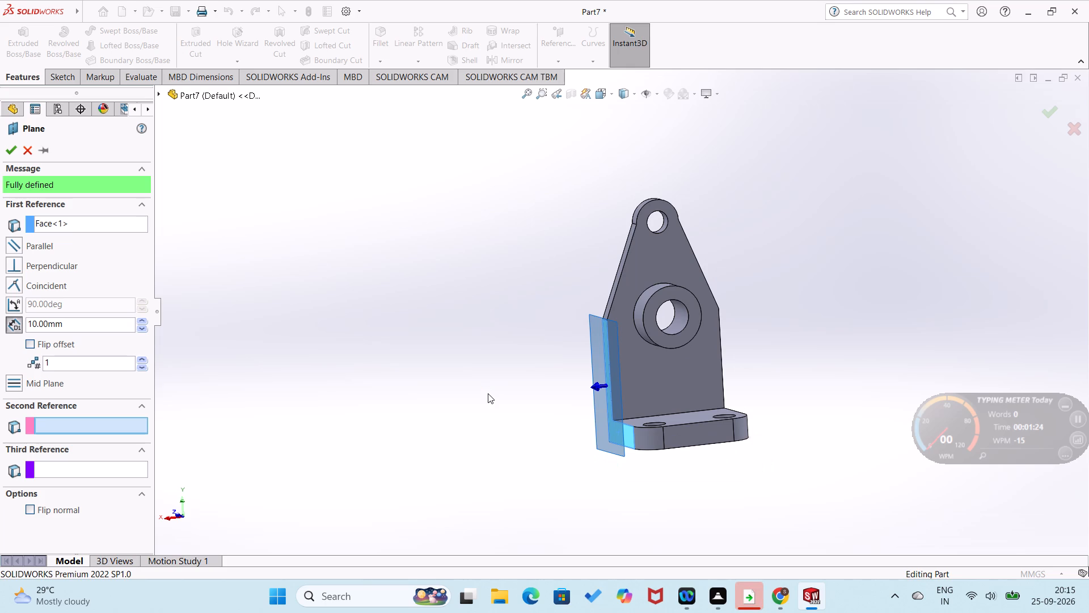
{"action": "key", "text": "9"}
{"action": "left_click_drag", "start_coordinate": [94, 332], "coordinate": [43, 314]}
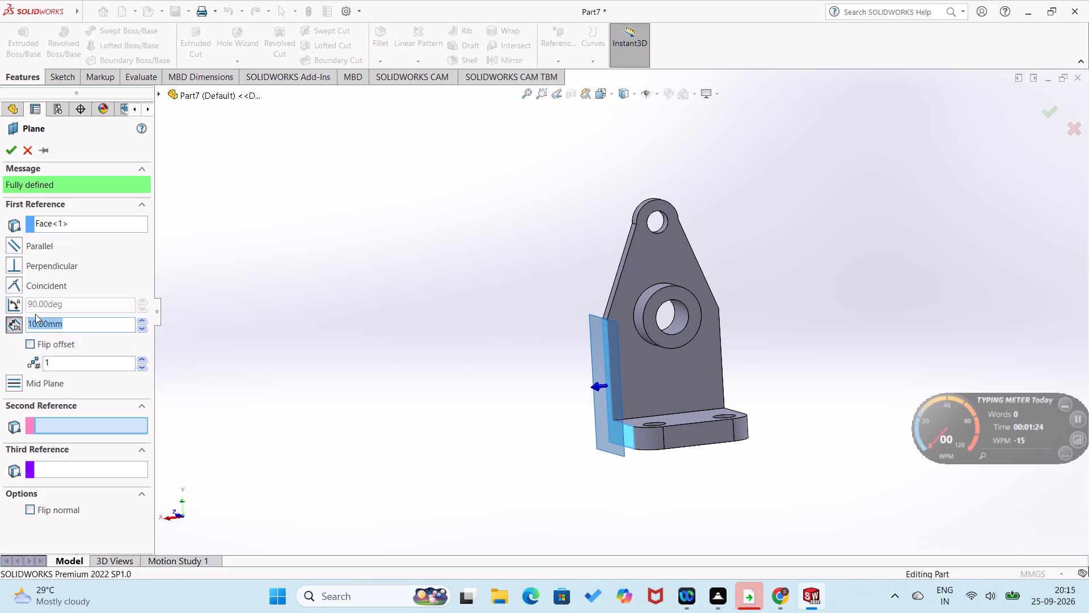
{"action": "type", "text": "96-"}
{"action": "key", "text": "BackSpace"}
{"action": "key", "text": "BackSpace"}
{"action": "key", "text": "BackSpace"}
{"action": "type", "text": "48"}
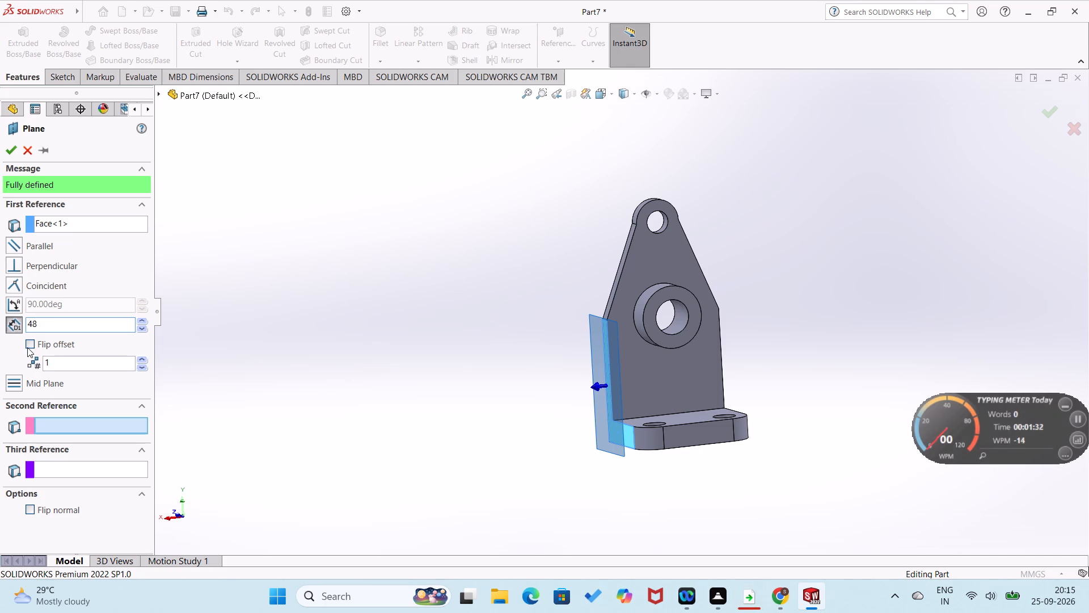
{"action": "left_click", "coordinate": [27, 347]}
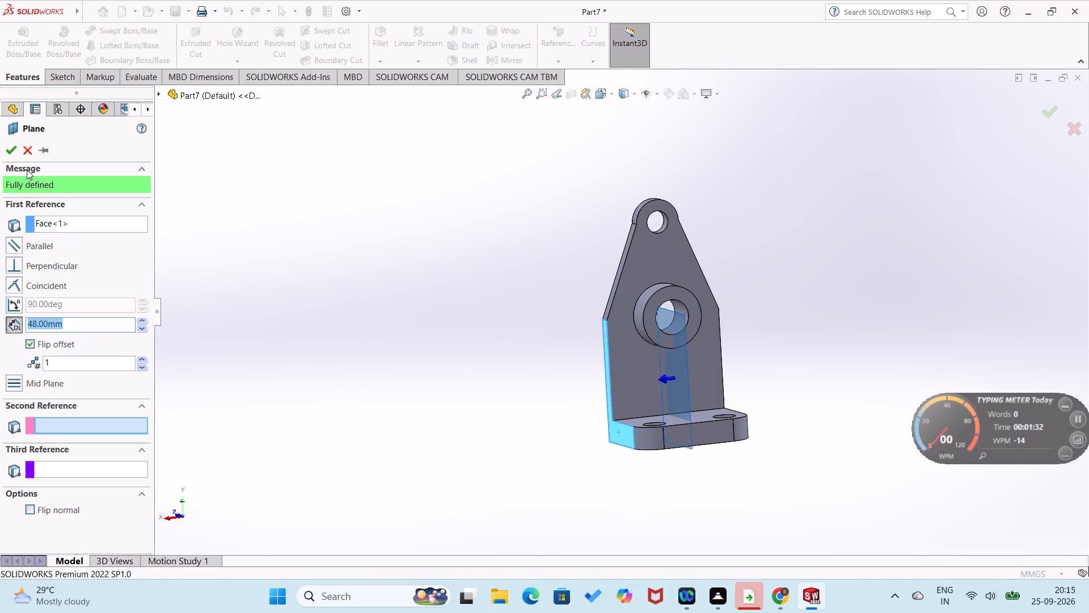
{"action": "left_click", "coordinate": [14, 149]}
{"action": "left_click", "coordinate": [375, 373]}
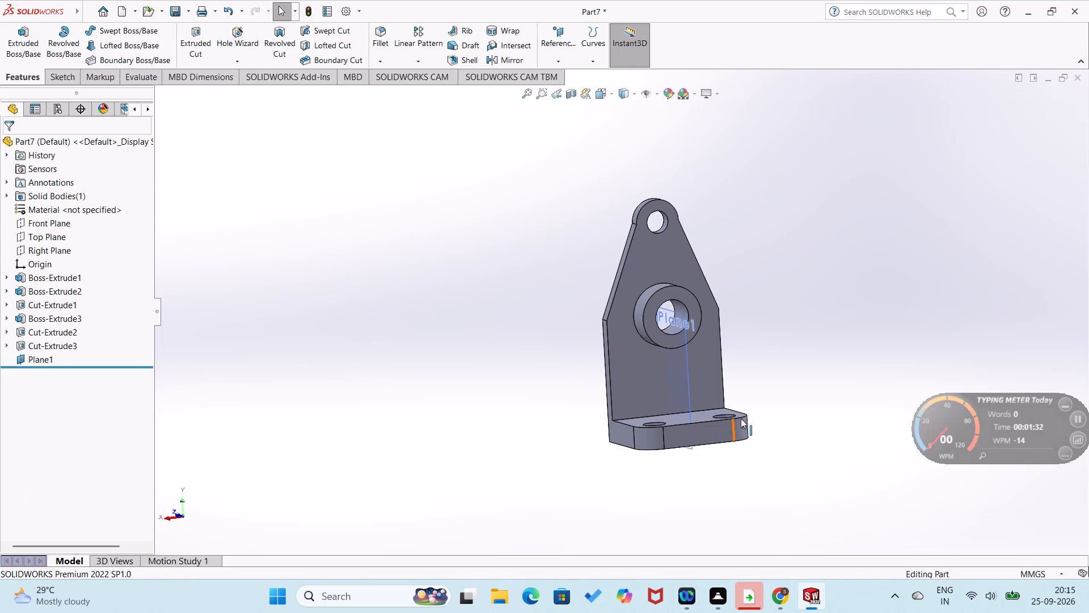
Sketch a sloping line on the new plane from the boss's lower front corner to the plate's top front corner.
{"action": "right_click", "coordinate": [688, 393]}
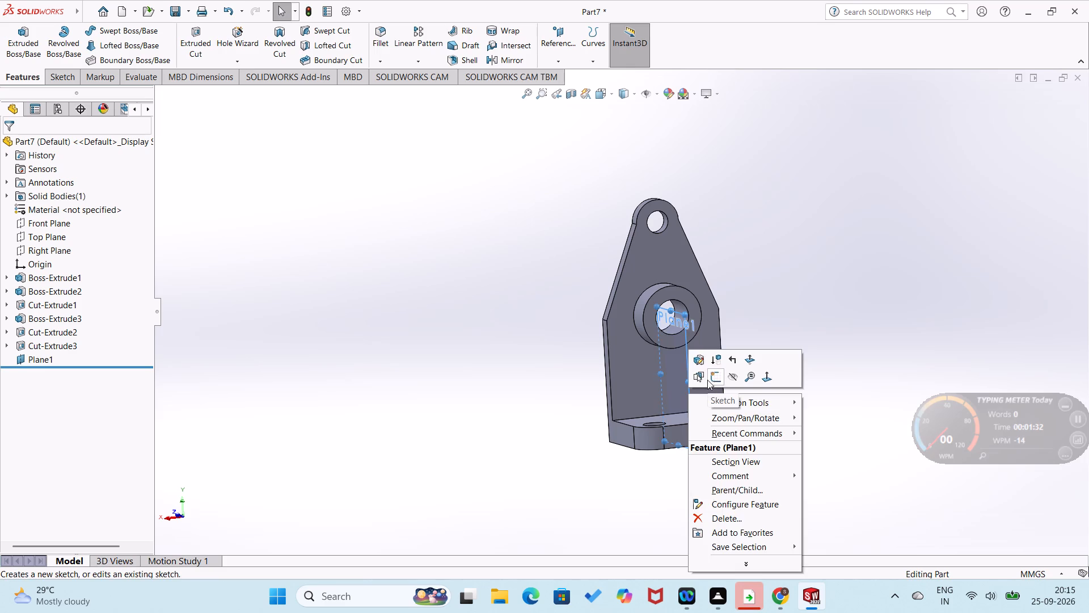
{"action": "left_click", "coordinate": [711, 376]}
{"action": "left_click", "coordinate": [480, 342]}
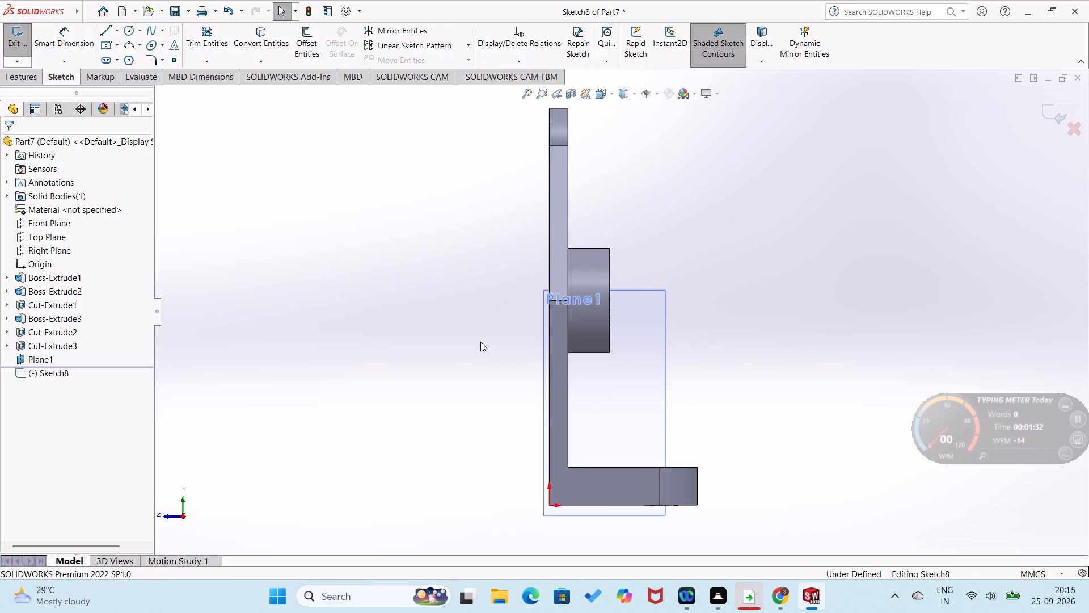
{"action": "right_click_drag", "start_coordinate": [492, 341], "coordinate": [413, 347]}
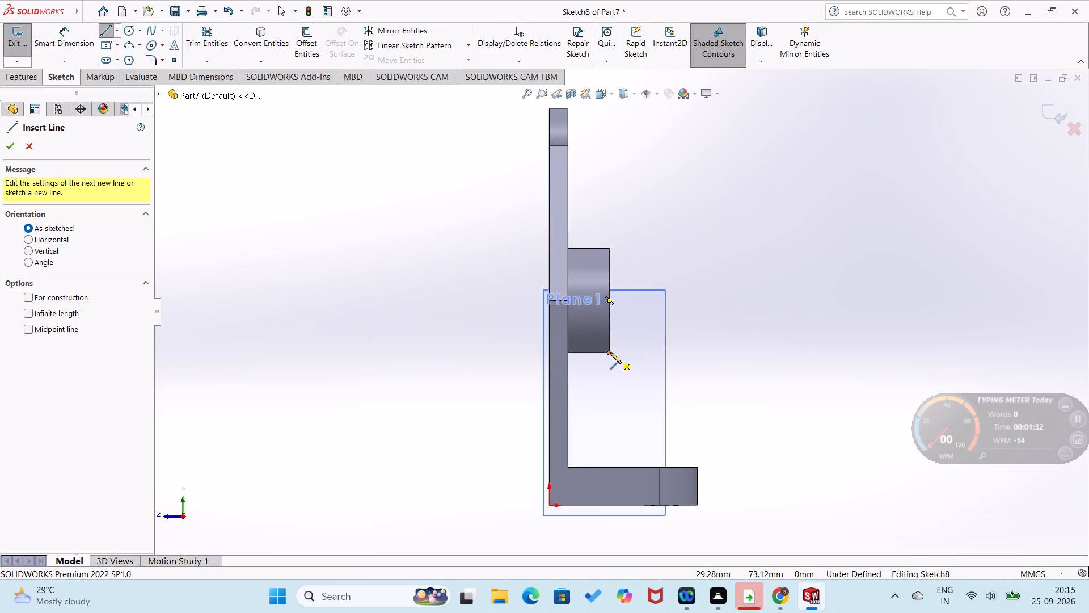
{"action": "left_click", "coordinate": [610, 352]}
{"action": "left_click", "coordinate": [697, 466]}
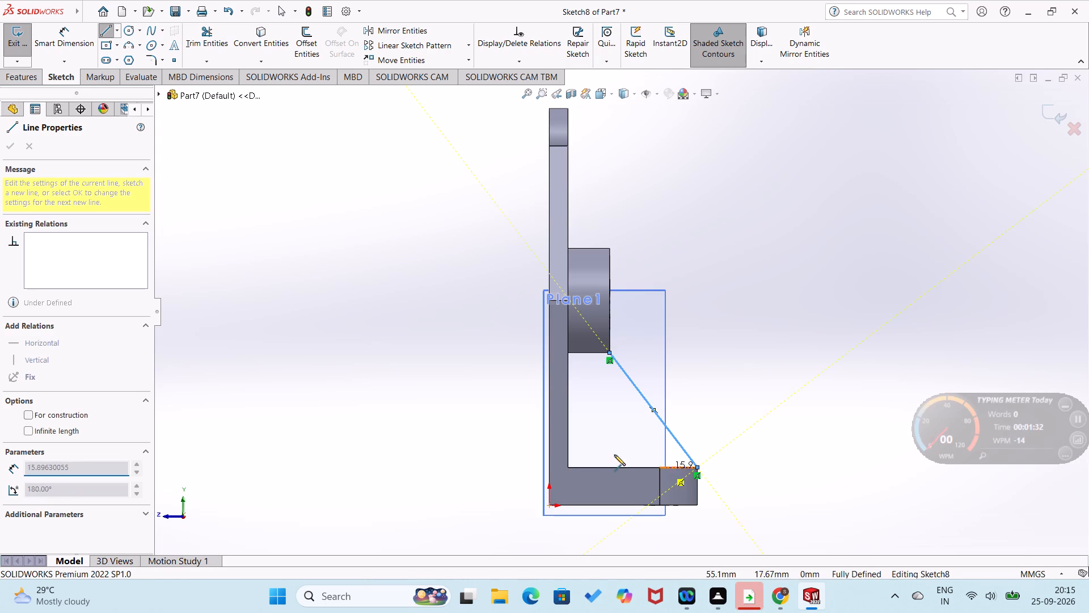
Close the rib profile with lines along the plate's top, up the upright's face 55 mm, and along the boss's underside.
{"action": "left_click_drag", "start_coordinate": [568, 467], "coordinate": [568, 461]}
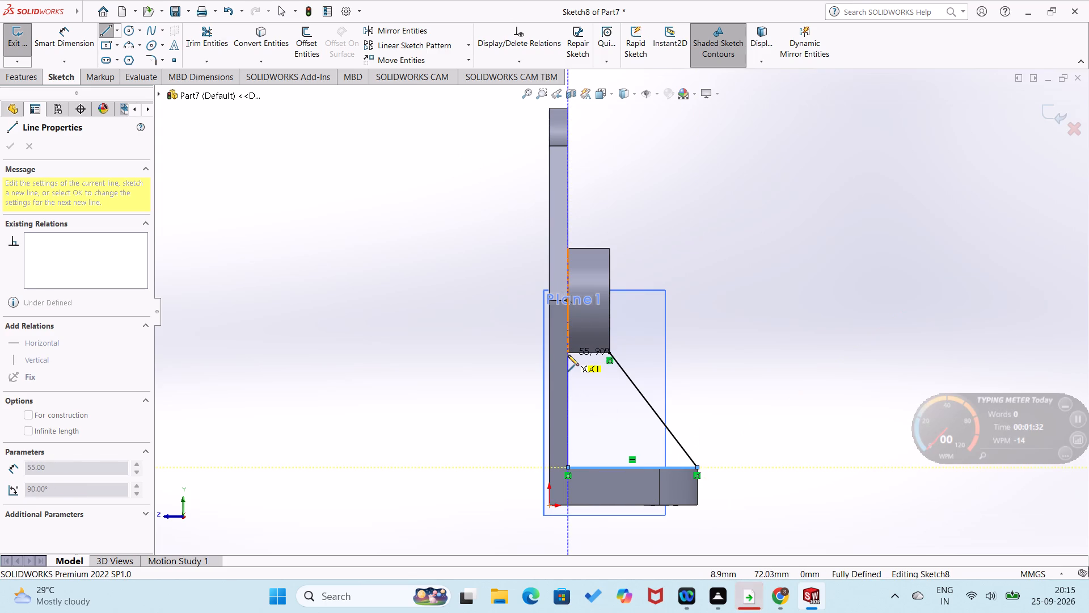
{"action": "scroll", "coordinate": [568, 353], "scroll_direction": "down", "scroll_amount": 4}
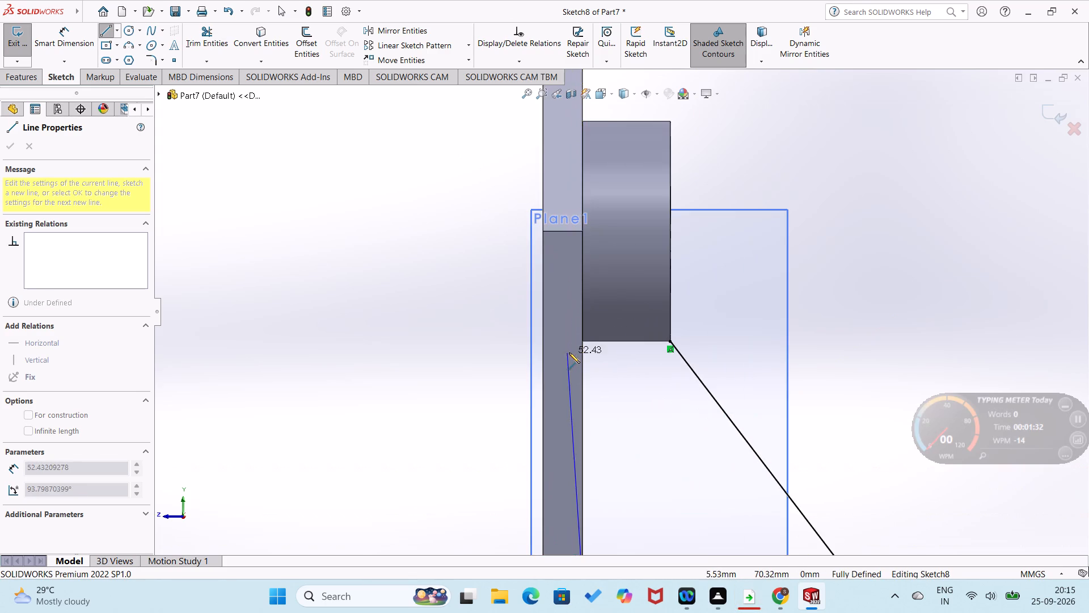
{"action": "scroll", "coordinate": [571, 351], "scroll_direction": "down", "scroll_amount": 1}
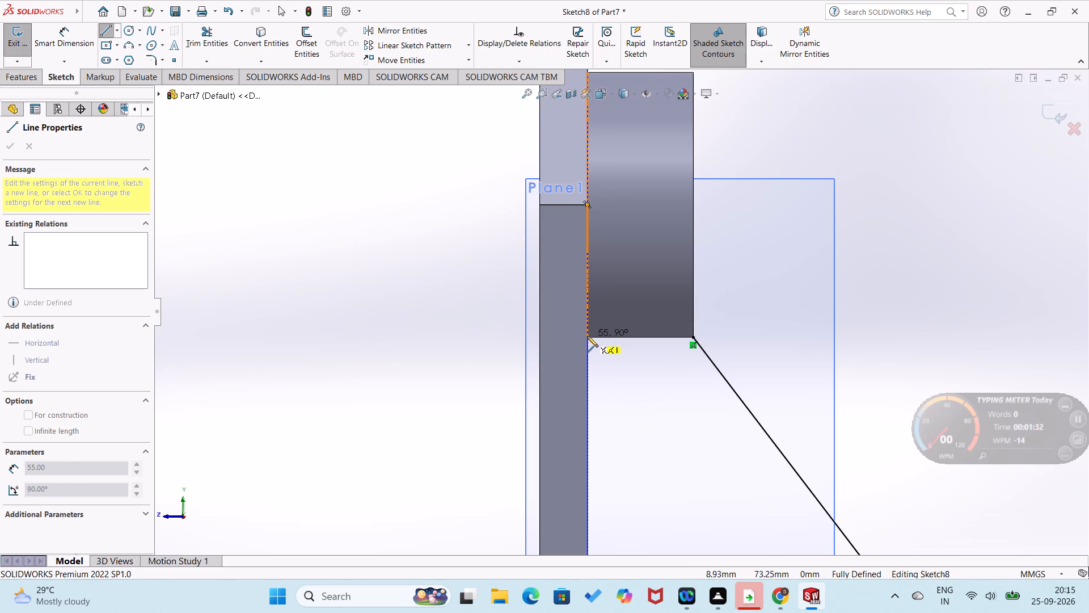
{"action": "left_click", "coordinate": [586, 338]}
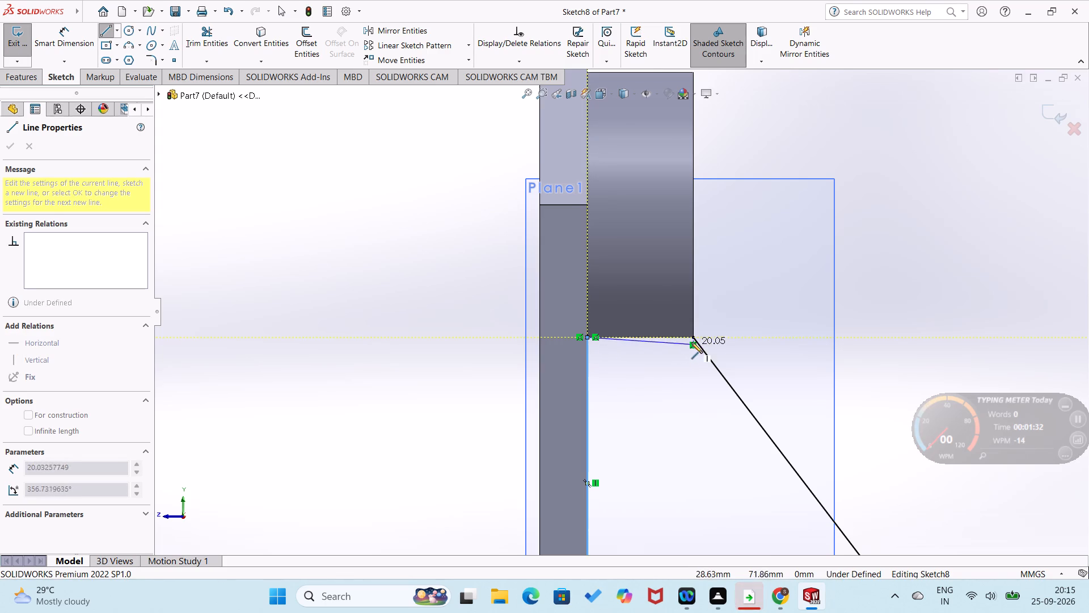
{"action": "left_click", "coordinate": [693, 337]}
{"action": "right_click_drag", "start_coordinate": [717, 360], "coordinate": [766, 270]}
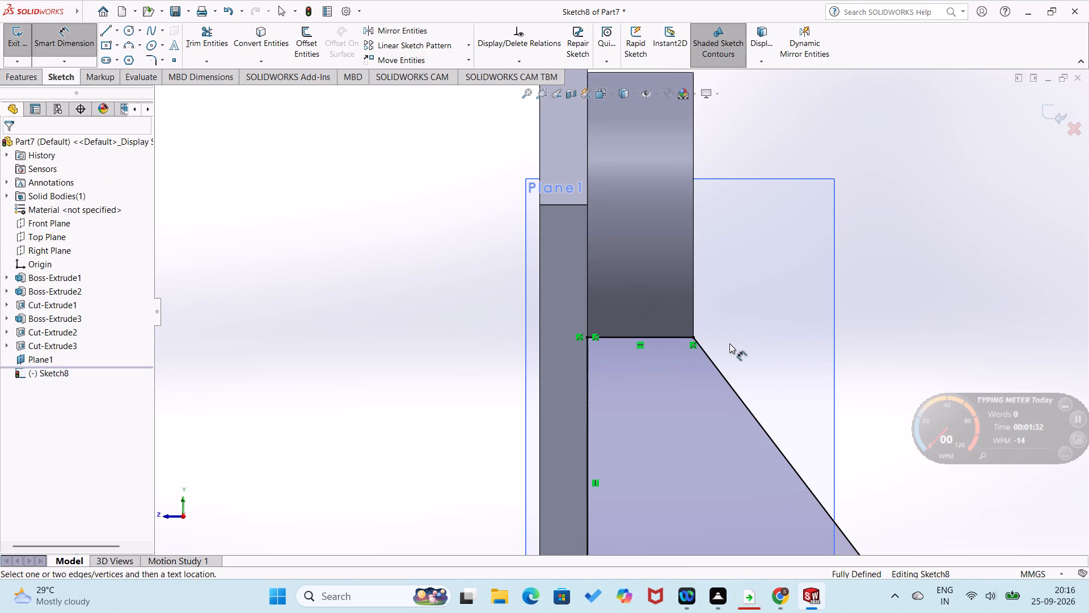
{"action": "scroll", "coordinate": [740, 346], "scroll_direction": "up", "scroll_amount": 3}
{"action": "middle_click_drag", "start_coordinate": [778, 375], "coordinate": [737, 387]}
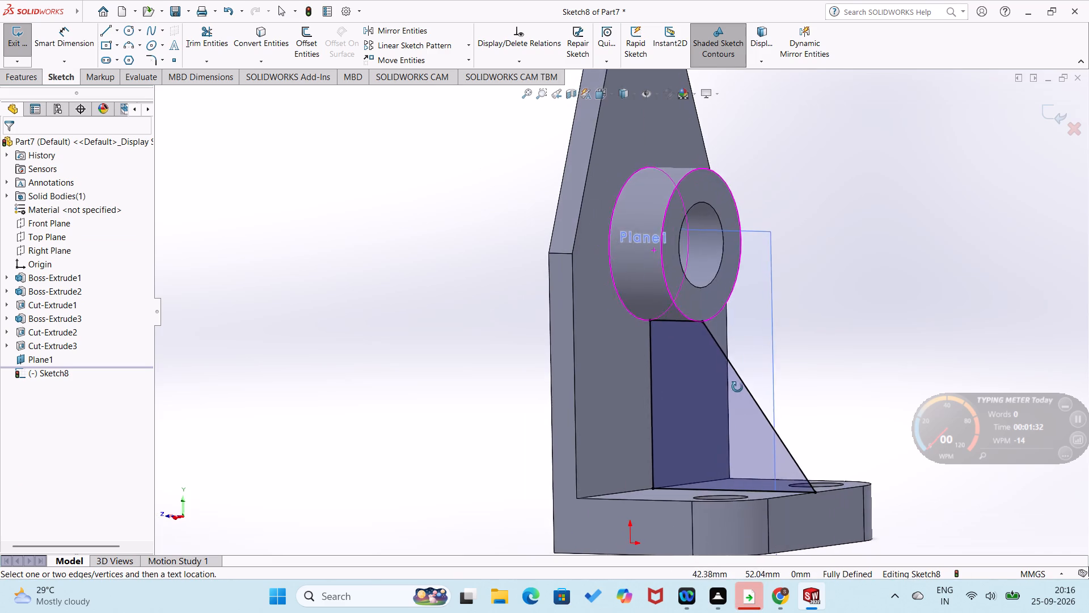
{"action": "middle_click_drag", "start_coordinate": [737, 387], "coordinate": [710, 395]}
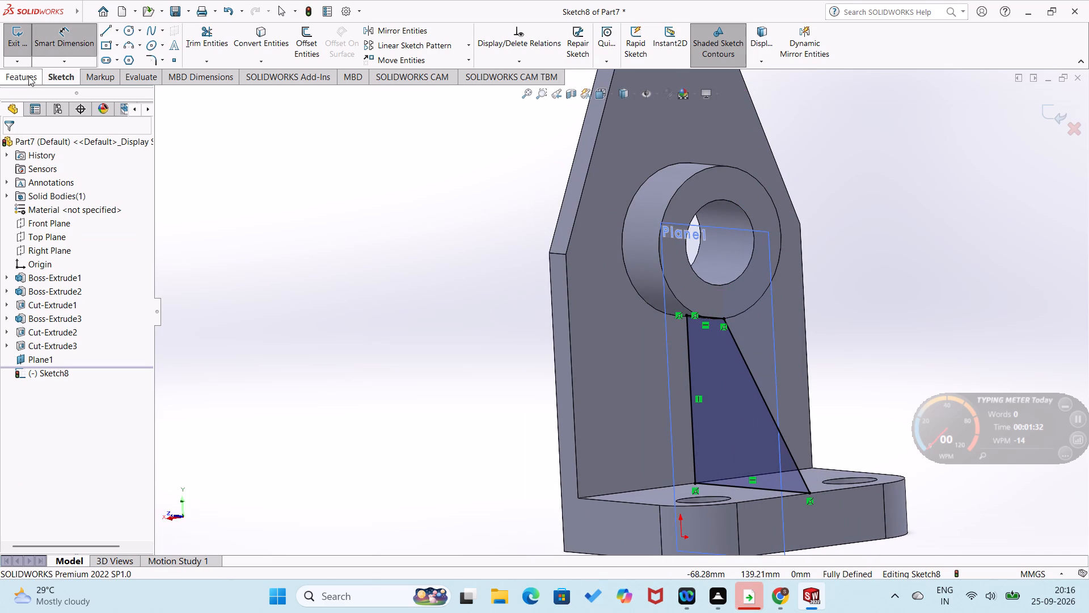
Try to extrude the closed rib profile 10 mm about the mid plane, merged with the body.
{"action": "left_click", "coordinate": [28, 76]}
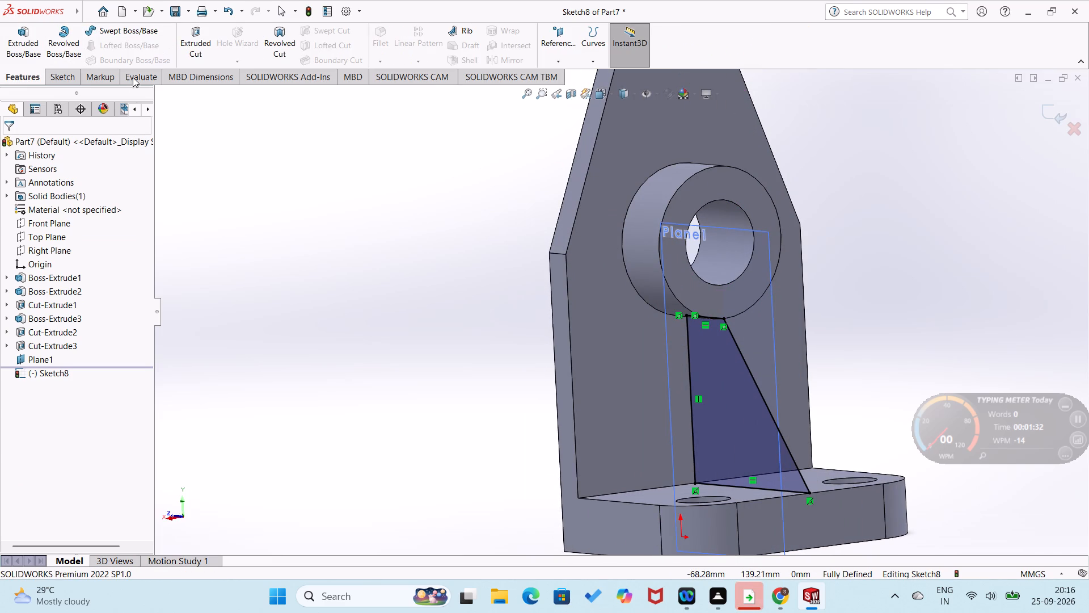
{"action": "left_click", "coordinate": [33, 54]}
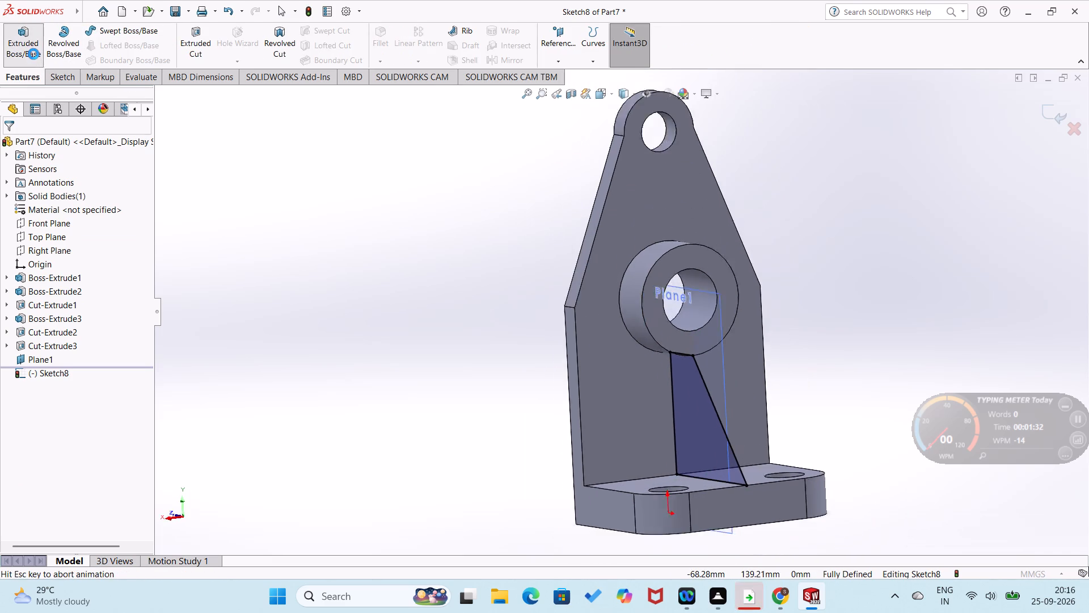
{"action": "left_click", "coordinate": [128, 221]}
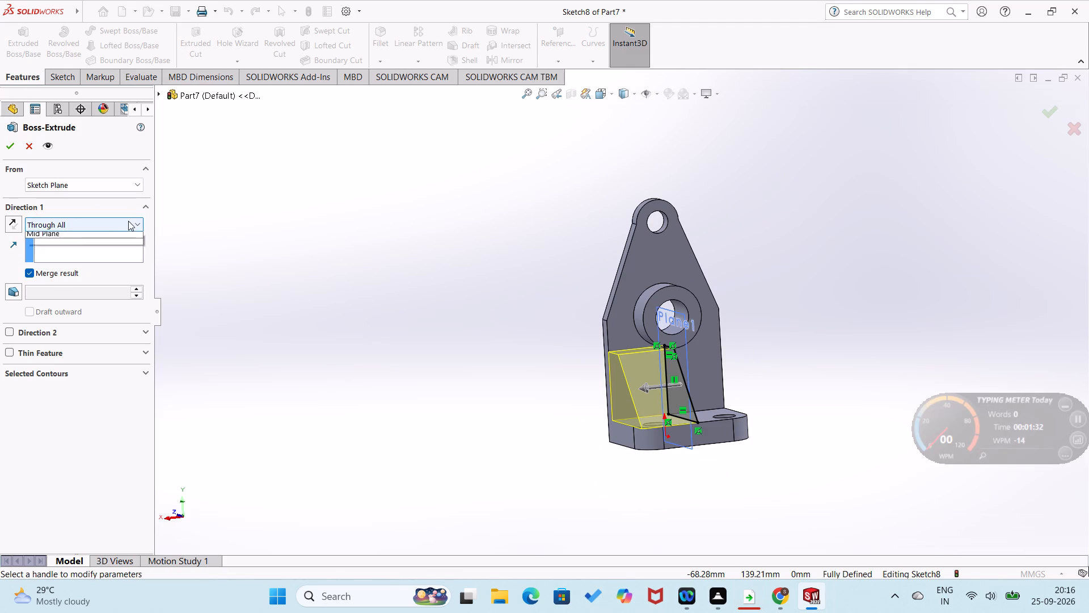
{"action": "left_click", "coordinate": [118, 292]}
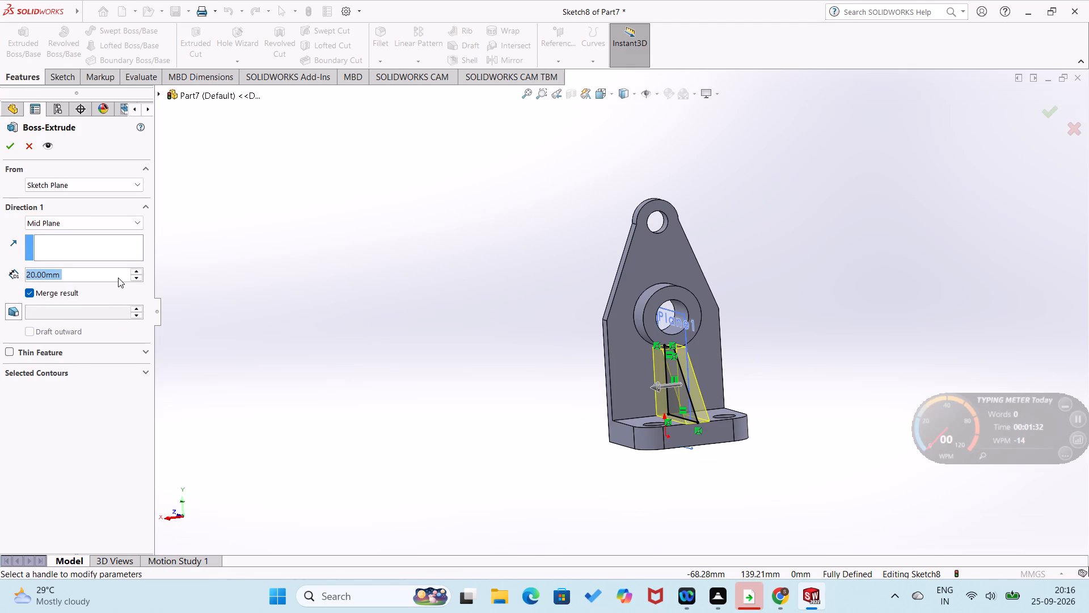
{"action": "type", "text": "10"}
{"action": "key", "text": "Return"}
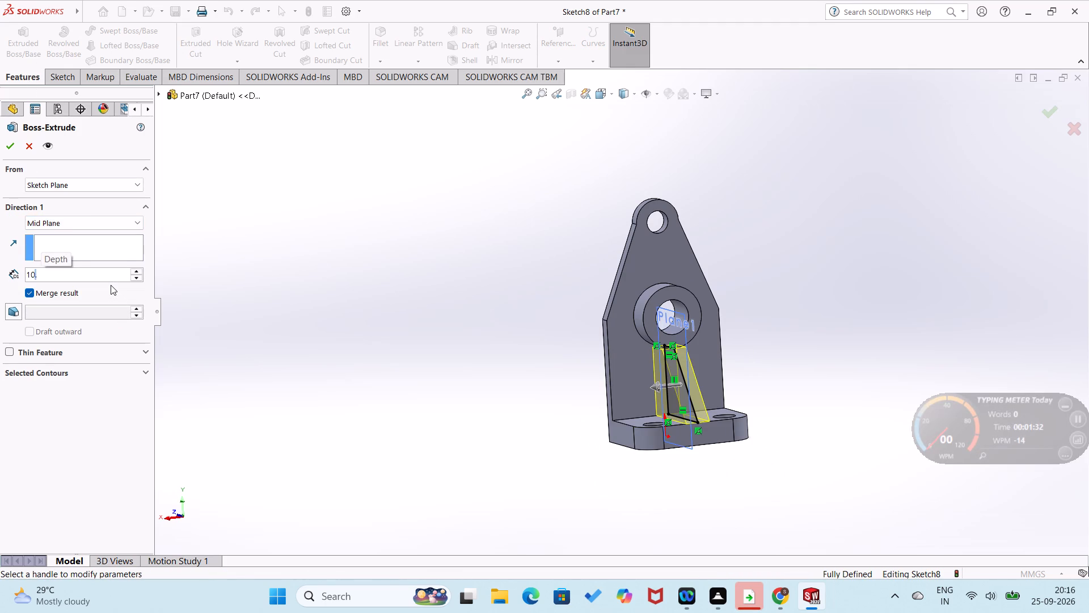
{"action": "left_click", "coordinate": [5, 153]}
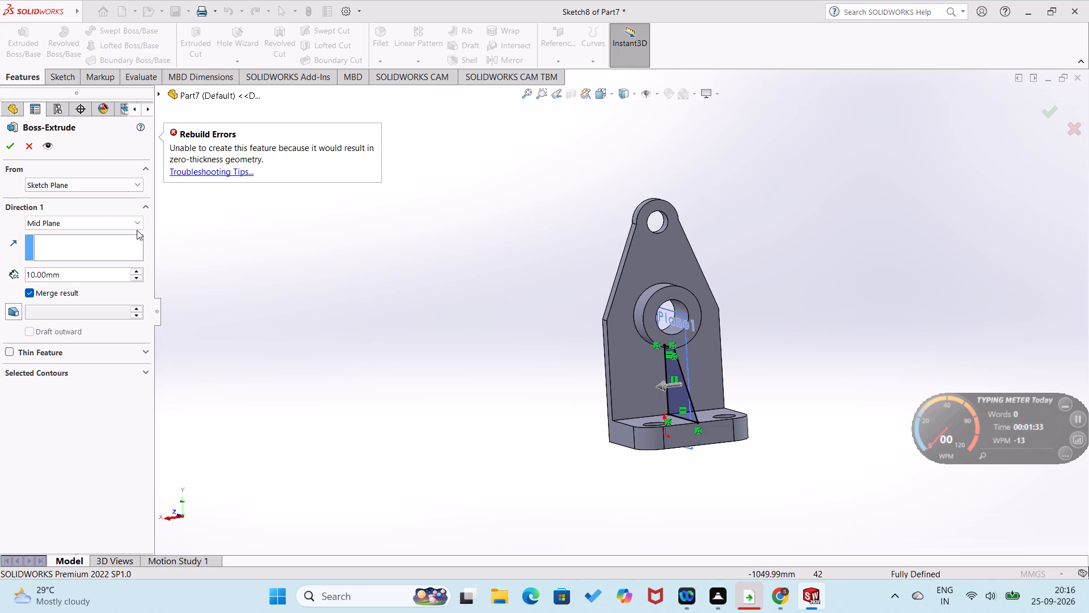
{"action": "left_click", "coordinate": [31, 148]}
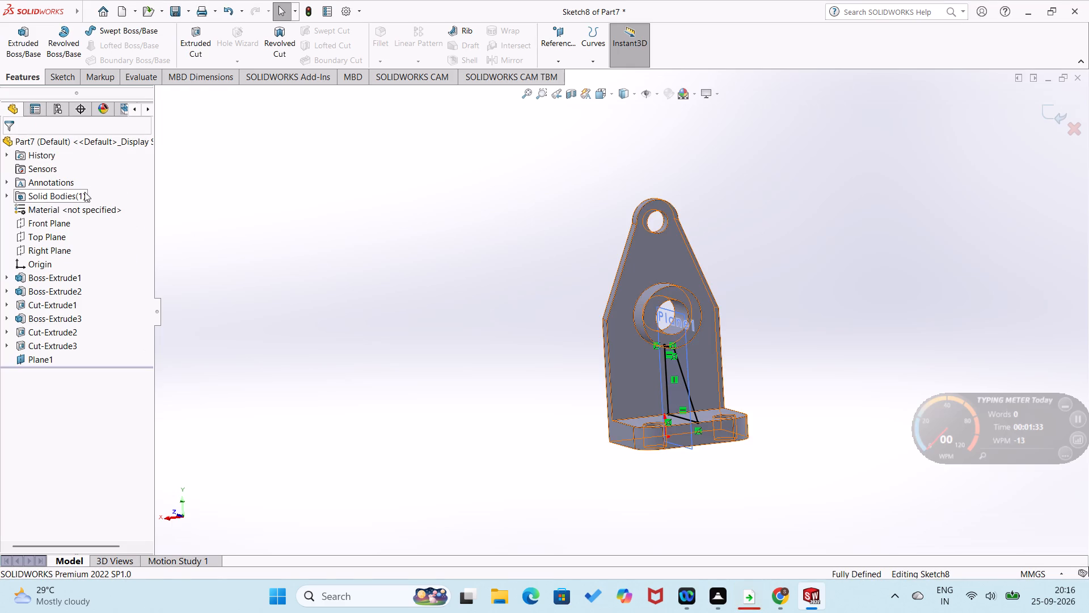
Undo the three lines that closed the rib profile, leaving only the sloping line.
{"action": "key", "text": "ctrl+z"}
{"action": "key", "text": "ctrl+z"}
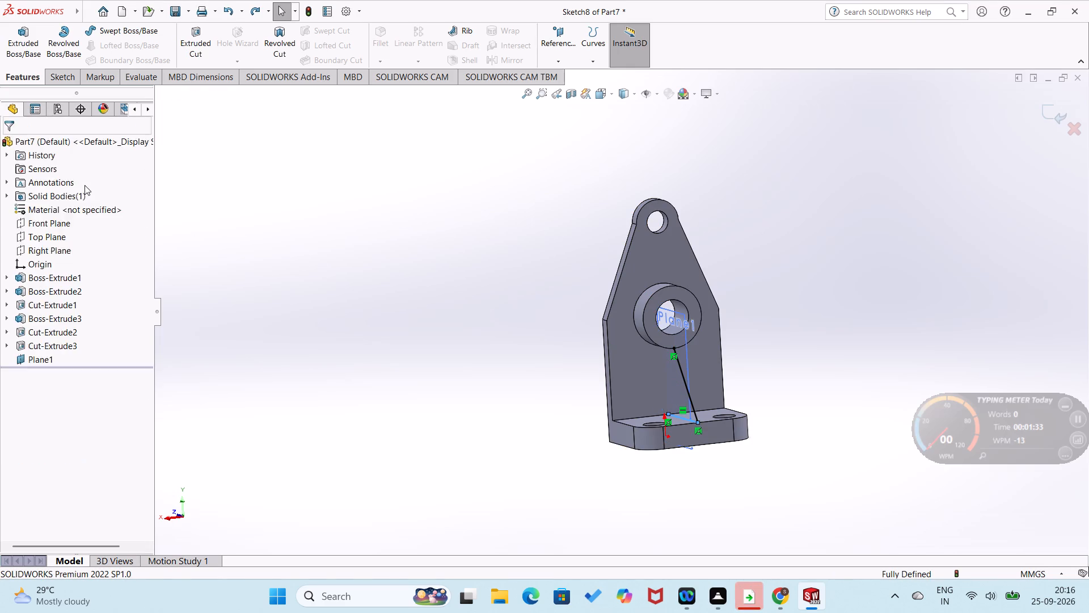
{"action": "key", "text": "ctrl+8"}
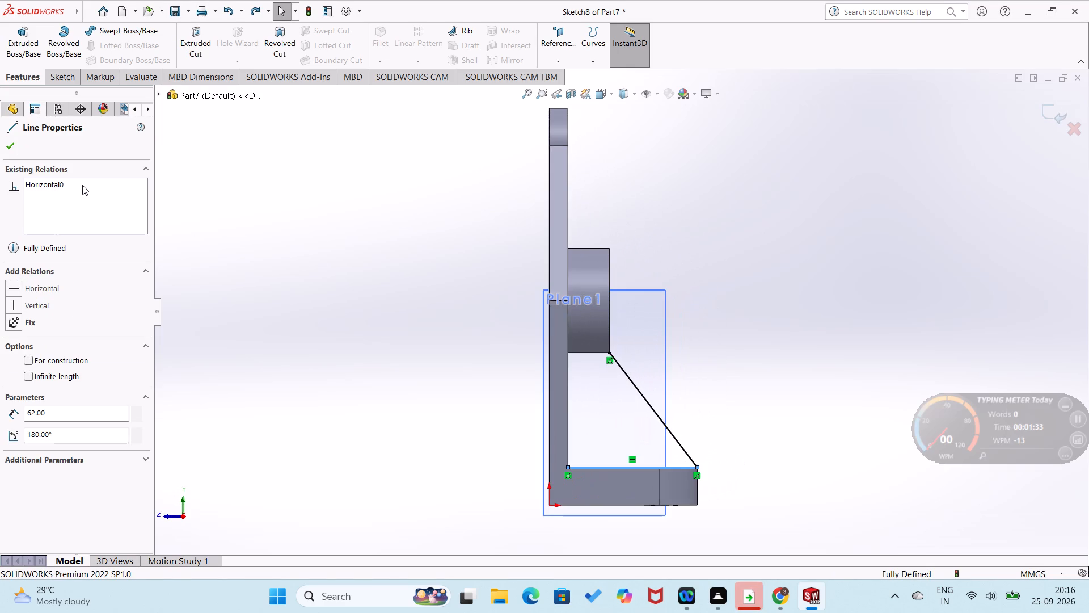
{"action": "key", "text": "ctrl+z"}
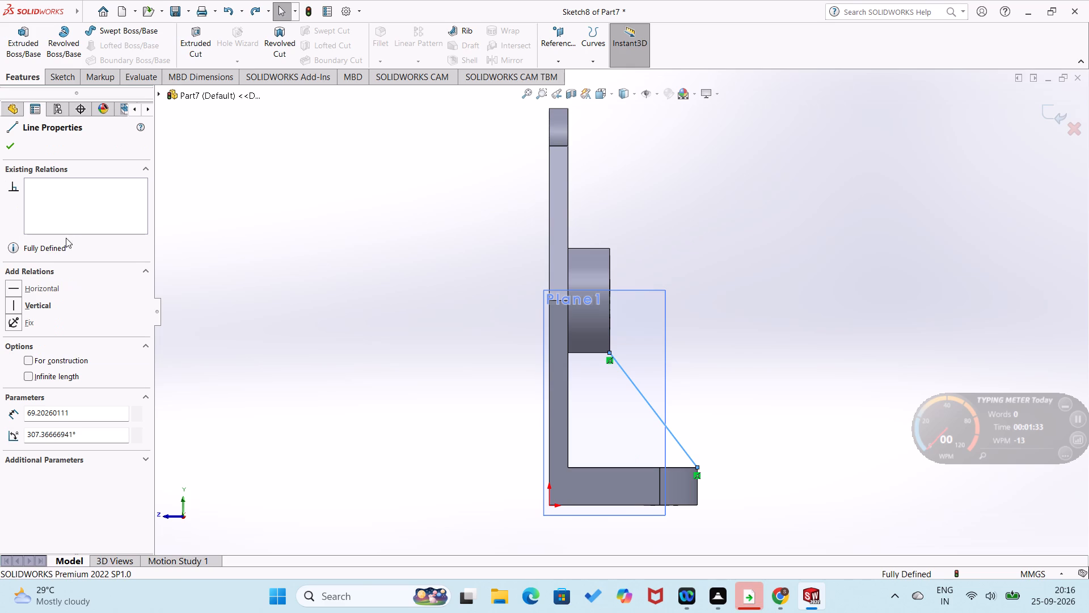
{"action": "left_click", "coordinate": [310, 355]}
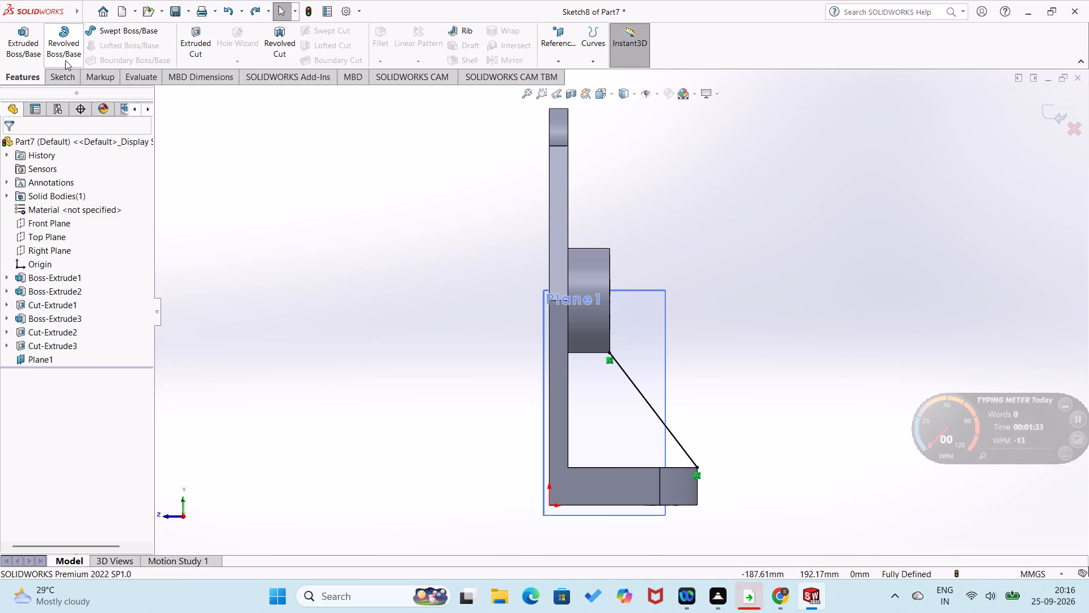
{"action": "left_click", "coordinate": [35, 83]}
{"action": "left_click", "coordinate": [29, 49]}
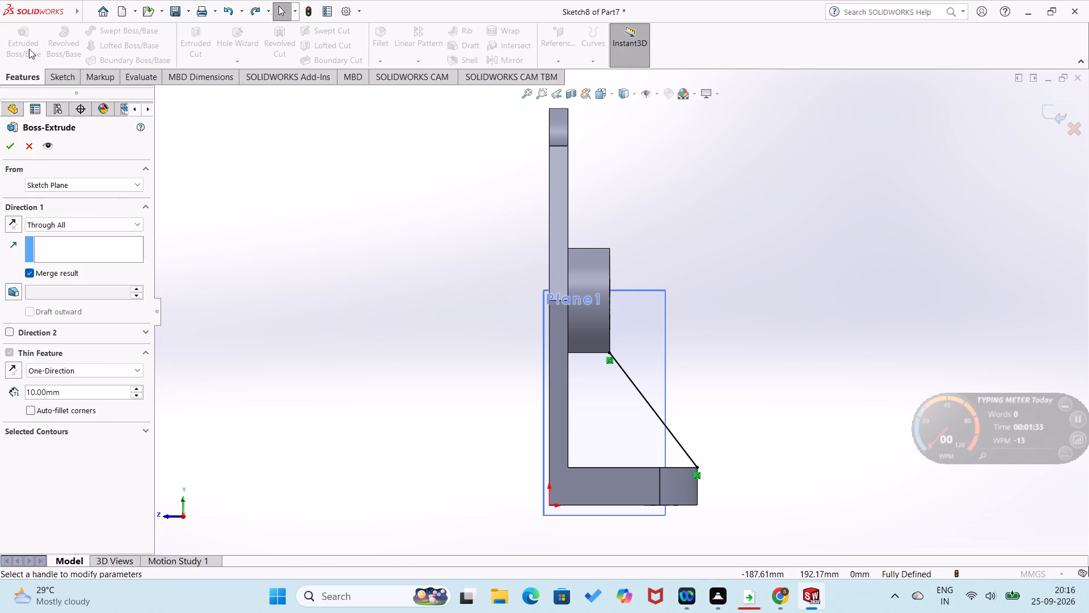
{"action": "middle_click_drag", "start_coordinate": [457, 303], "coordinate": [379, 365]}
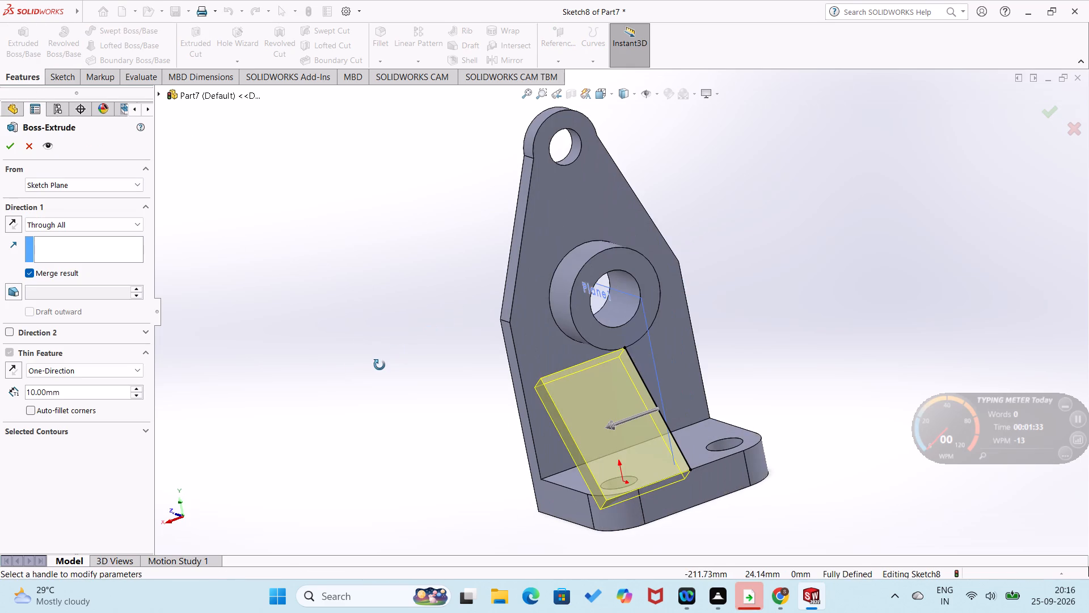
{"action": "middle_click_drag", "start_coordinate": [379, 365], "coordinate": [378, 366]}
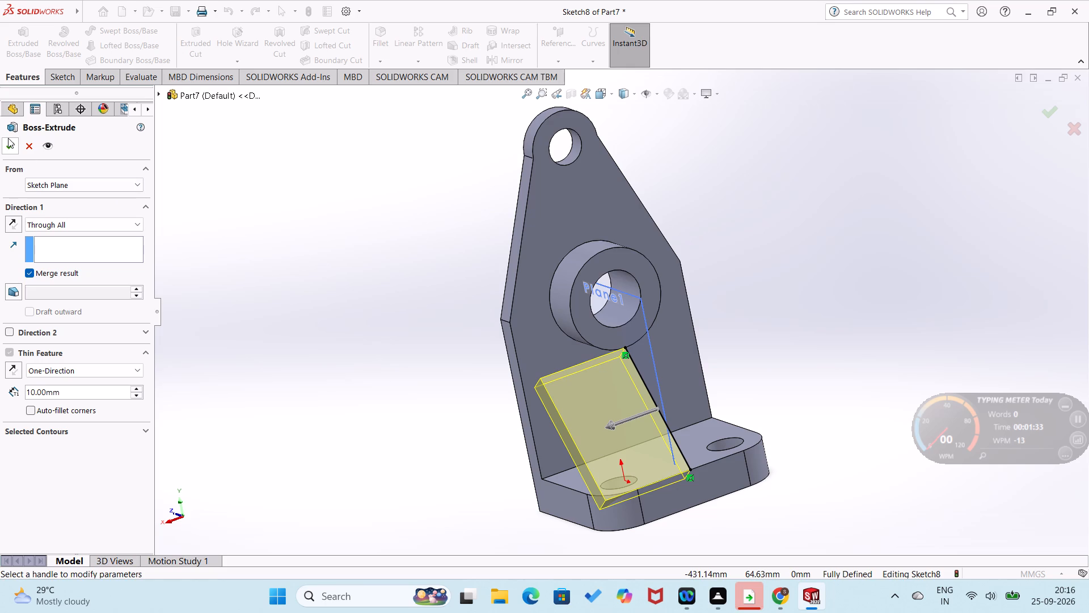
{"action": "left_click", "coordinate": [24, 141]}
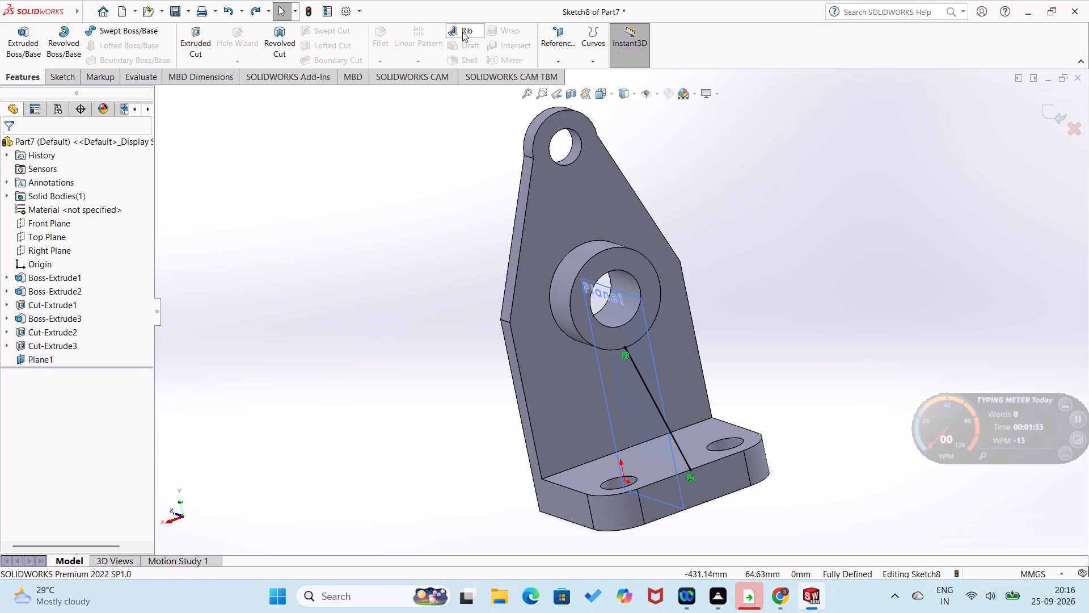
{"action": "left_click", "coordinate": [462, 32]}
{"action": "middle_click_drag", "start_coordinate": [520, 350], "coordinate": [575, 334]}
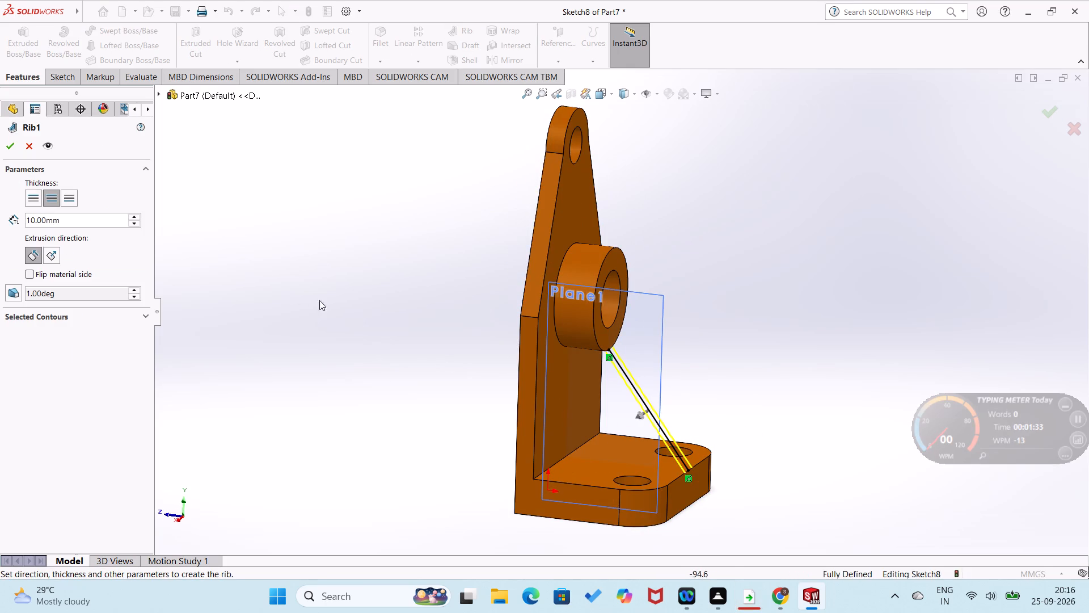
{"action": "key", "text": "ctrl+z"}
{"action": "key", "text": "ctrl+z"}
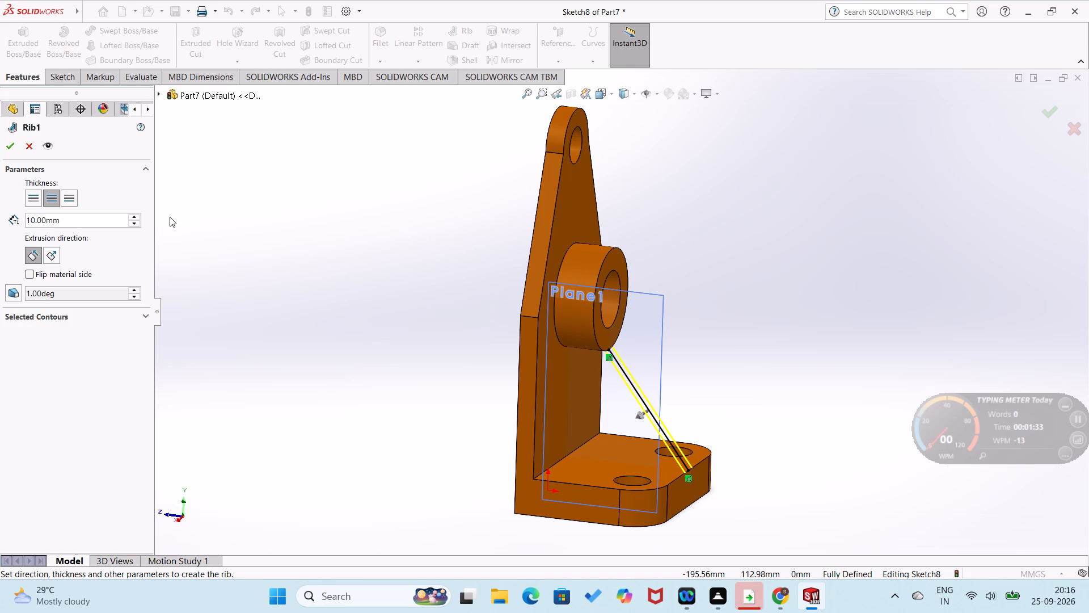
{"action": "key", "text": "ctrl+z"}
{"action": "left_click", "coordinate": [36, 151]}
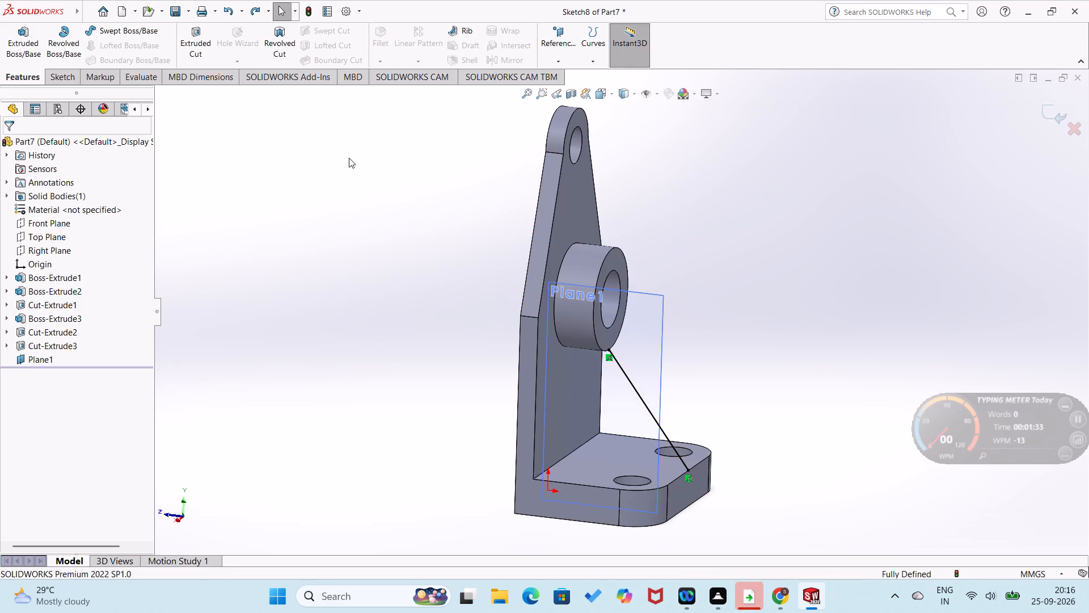
Create a 10 mm thick rib from the sloping line, centred on both sides and filling towards the upright and plate.
{"action": "left_click", "coordinate": [462, 28]}
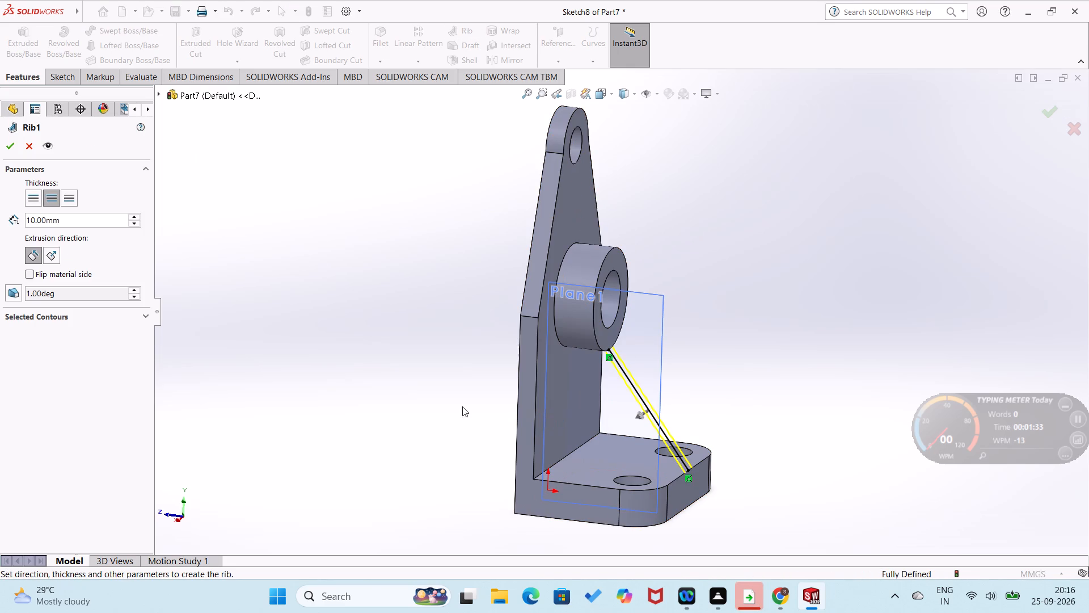
{"action": "left_click", "coordinate": [13, 145]}
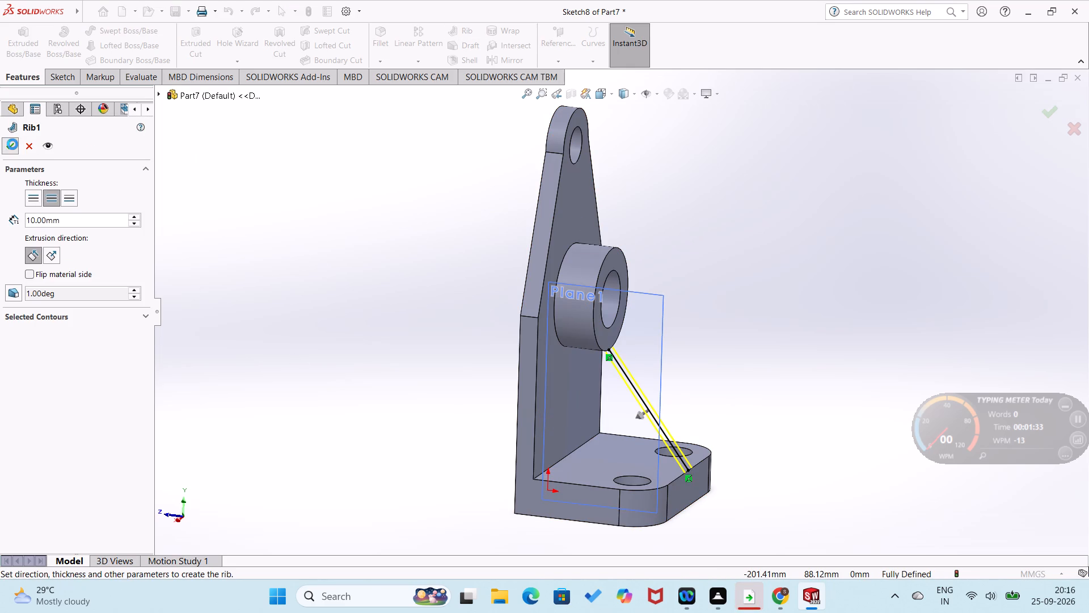
{"action": "scroll", "coordinate": [432, 366], "scroll_direction": "up", "scroll_amount": 1}
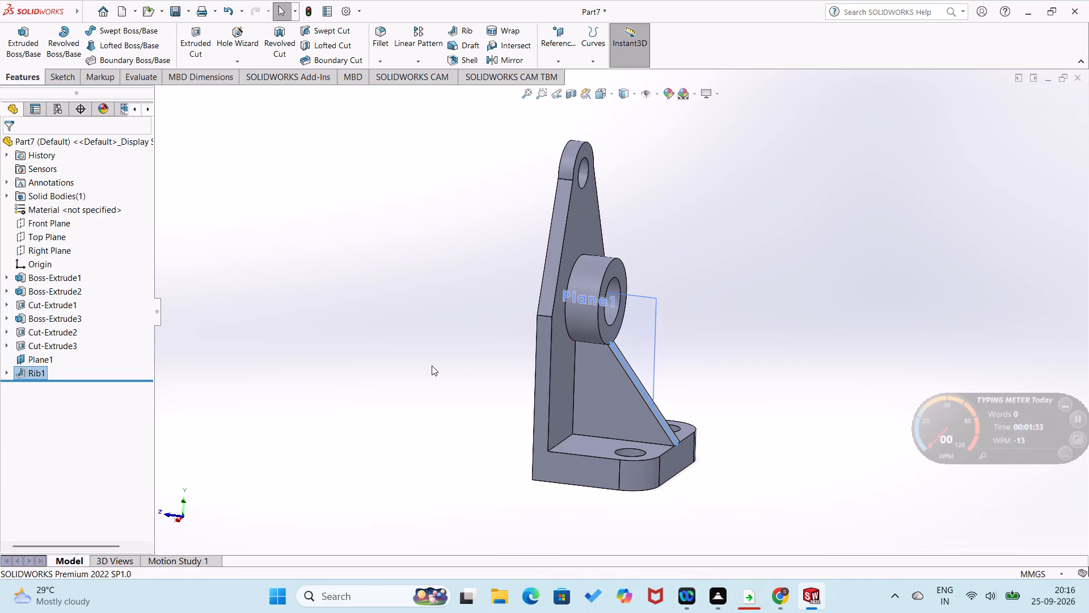
{"action": "left_click", "coordinate": [441, 366]}
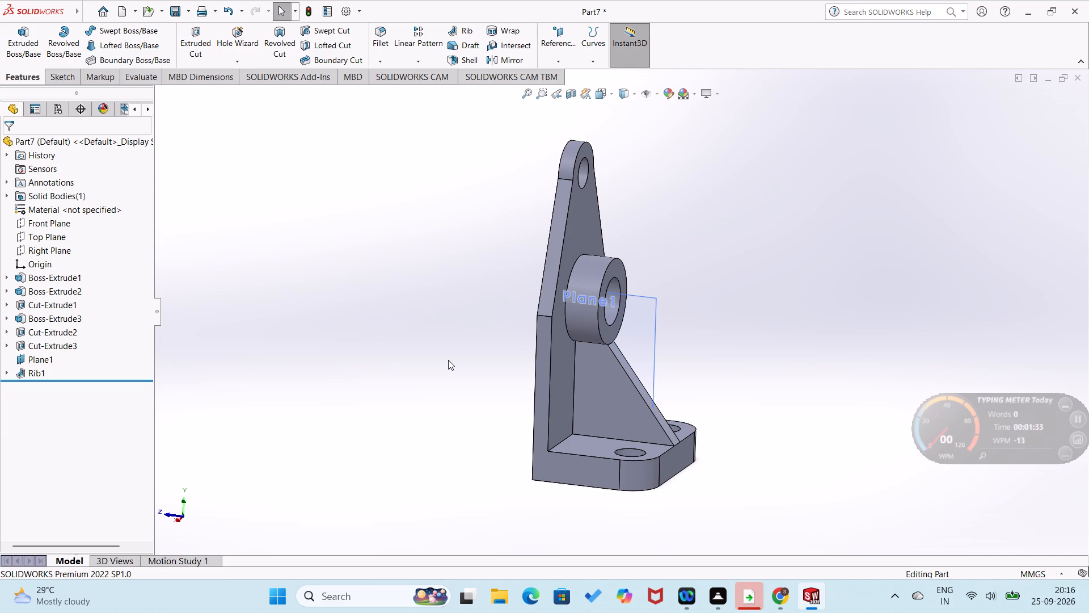
Save the bracket in the Documents folder as a part file named fridayypart15.
{"action": "key", "text": "ctrl+7"}
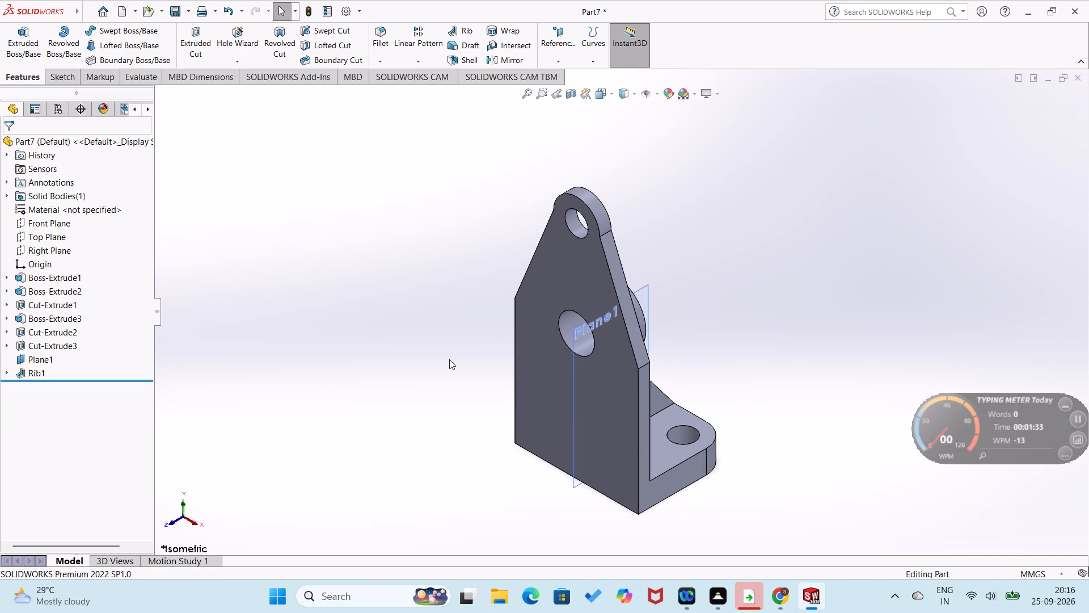
{"action": "middle_click_drag", "start_coordinate": [465, 346], "coordinate": [391, 359]}
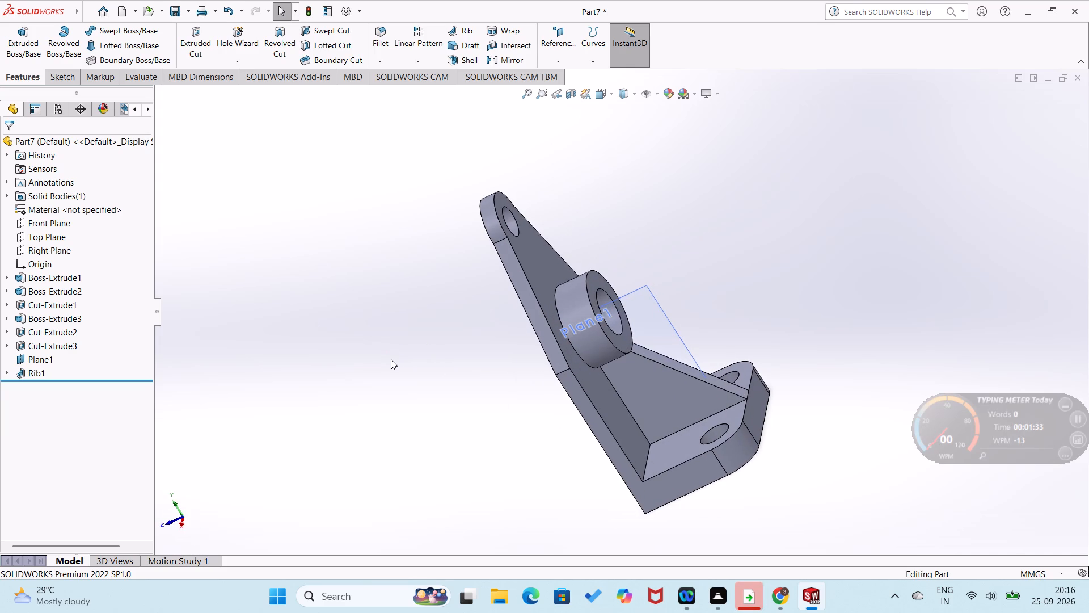
{"action": "key", "text": "ctrl+7"}
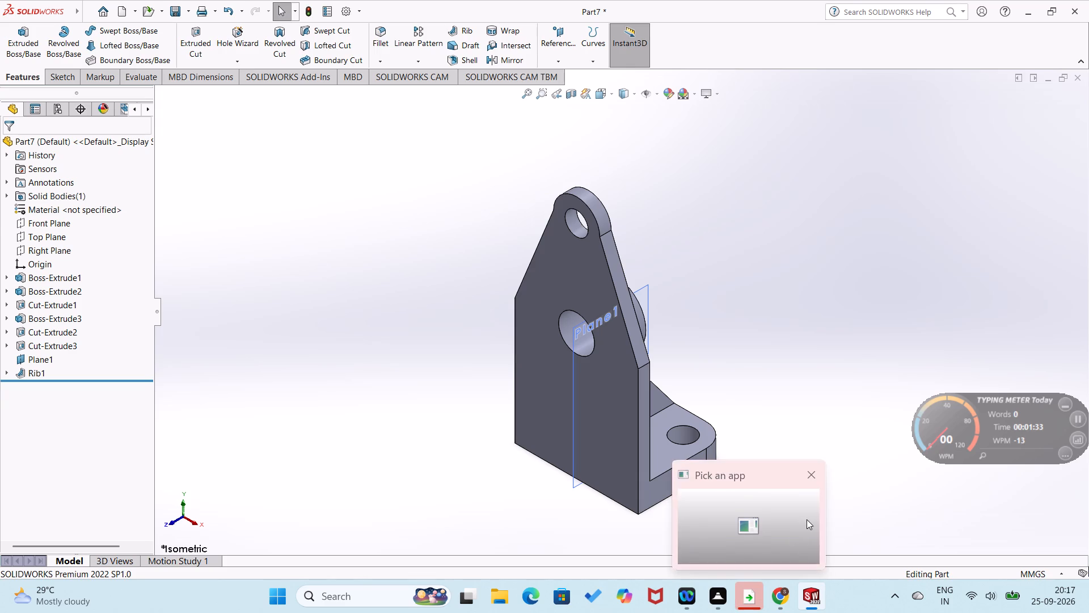
{"action": "middle_click_drag", "start_coordinate": [762, 351], "coordinate": [598, 310]}
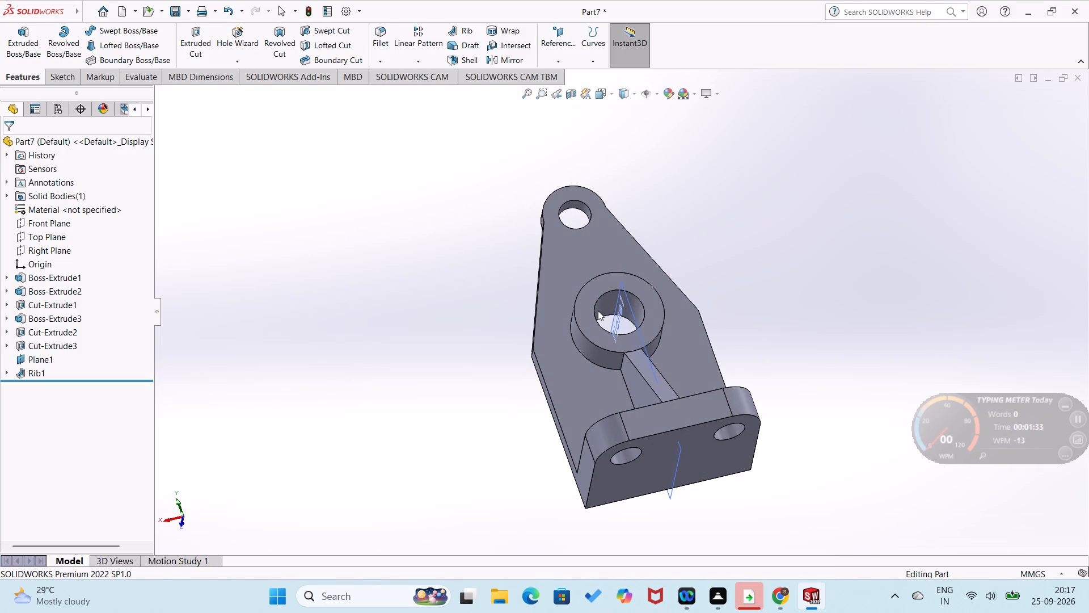
{"action": "key", "text": "ctrl+s"}
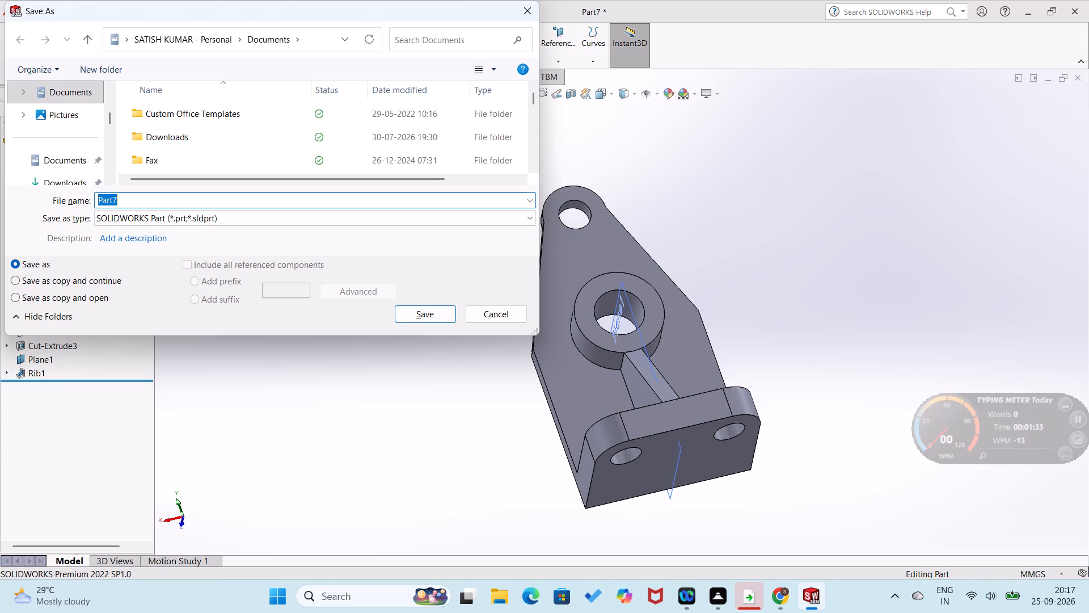
{"action": "type", "text": "fridayy"}
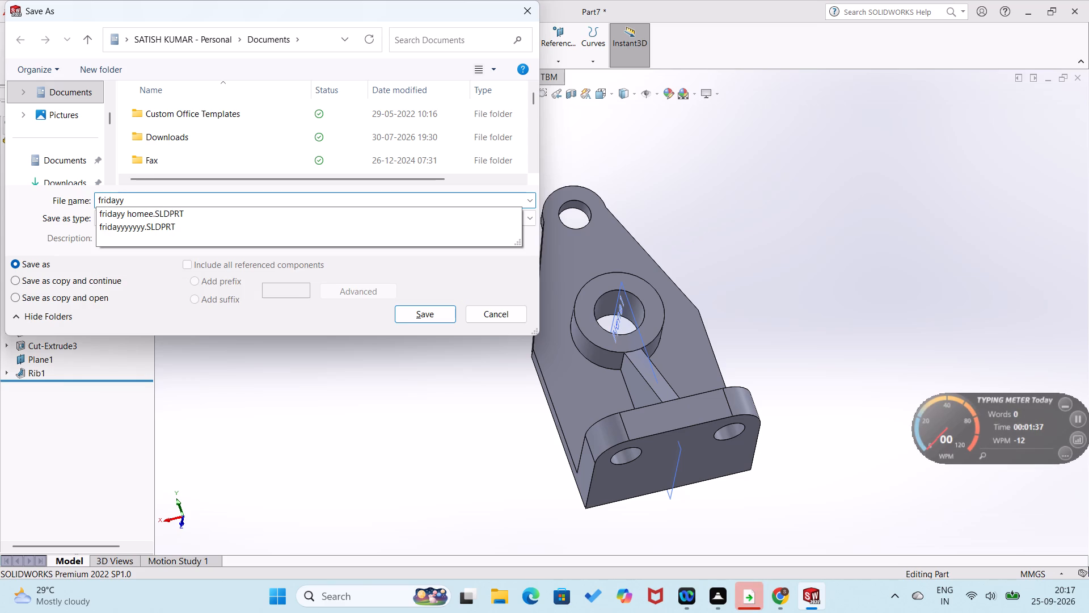
{"action": "type", "text": "part"}
{"action": "type", "text": "15"}
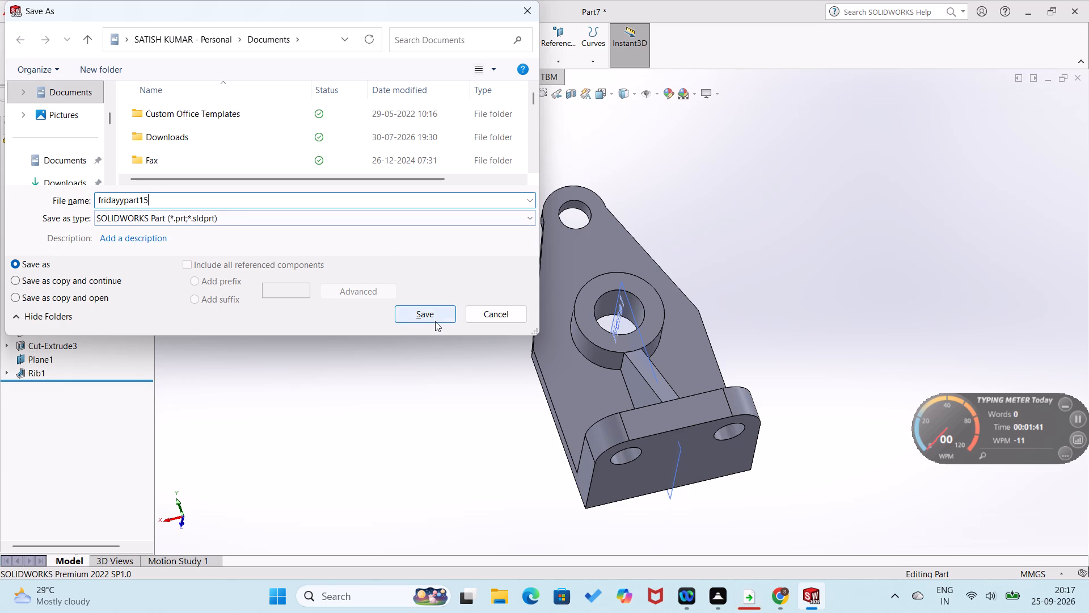
{"action": "left_click", "coordinate": [435, 321]}
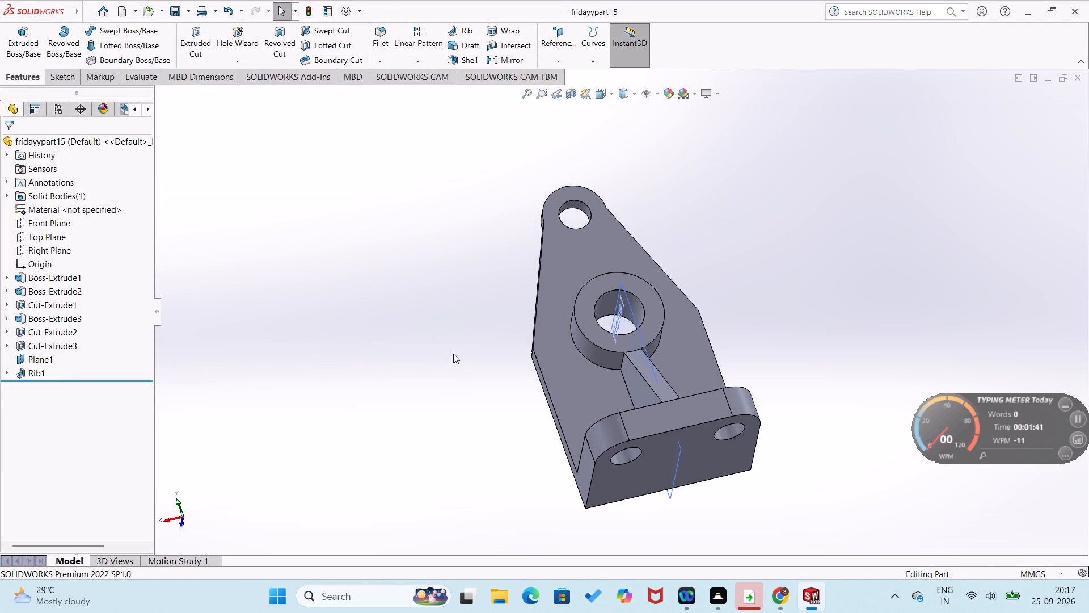